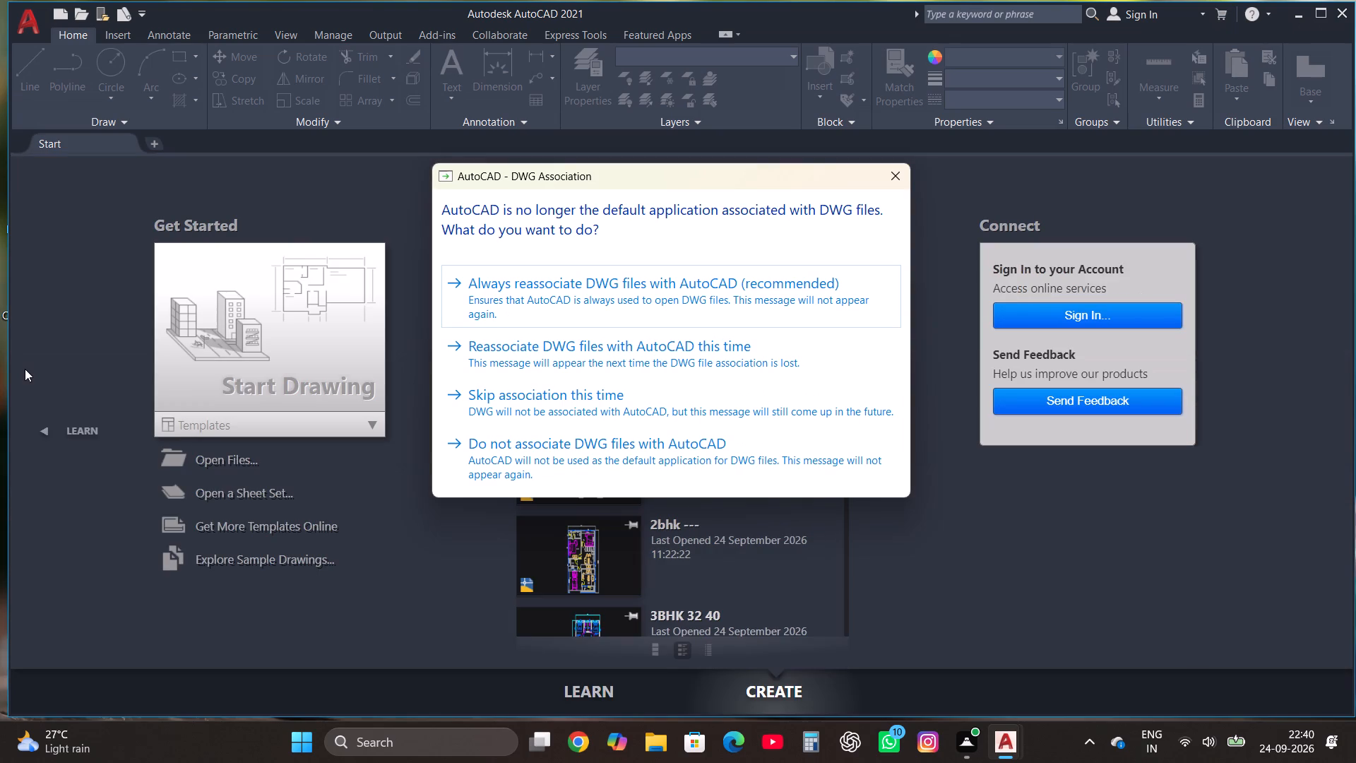
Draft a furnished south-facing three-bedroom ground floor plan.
Dismiss the DWG association prompt without choosing an option and start a new blank drawing.
click(898, 172)
click(317, 335)
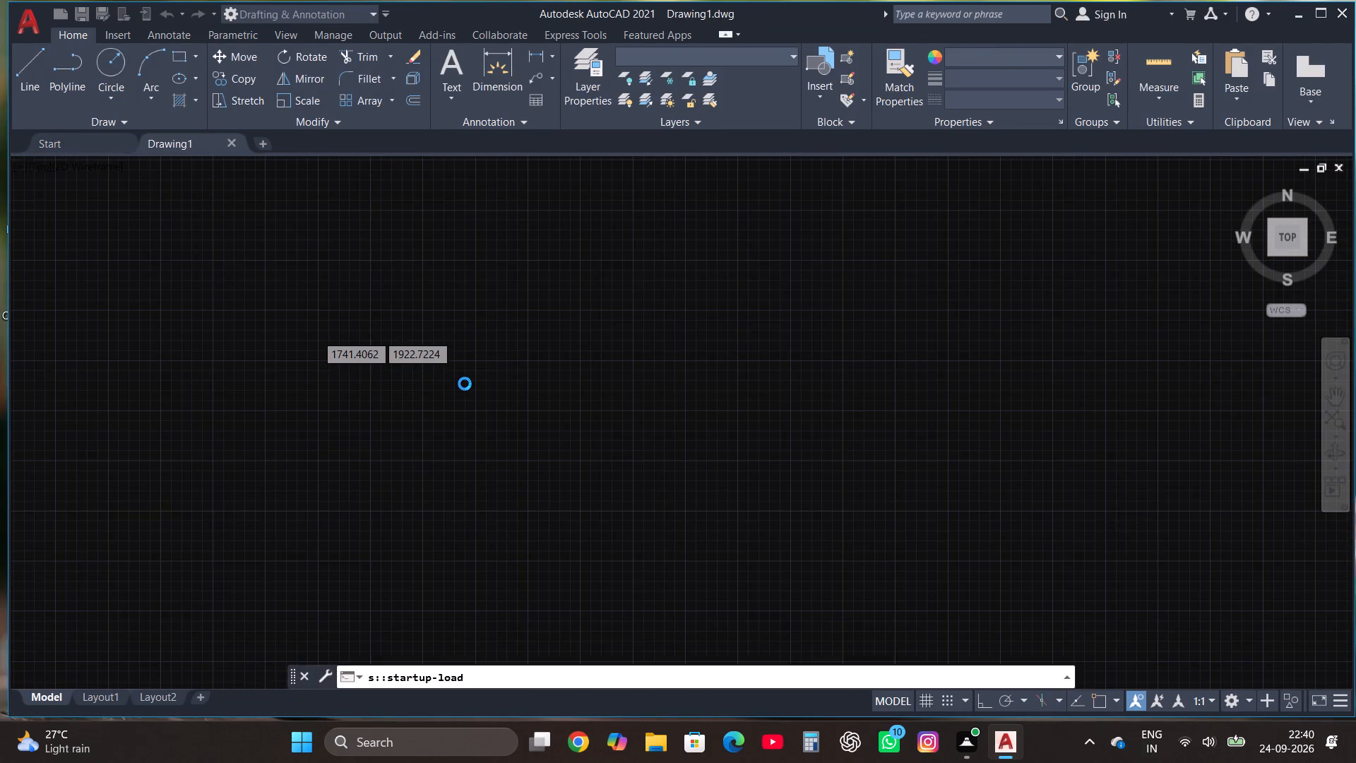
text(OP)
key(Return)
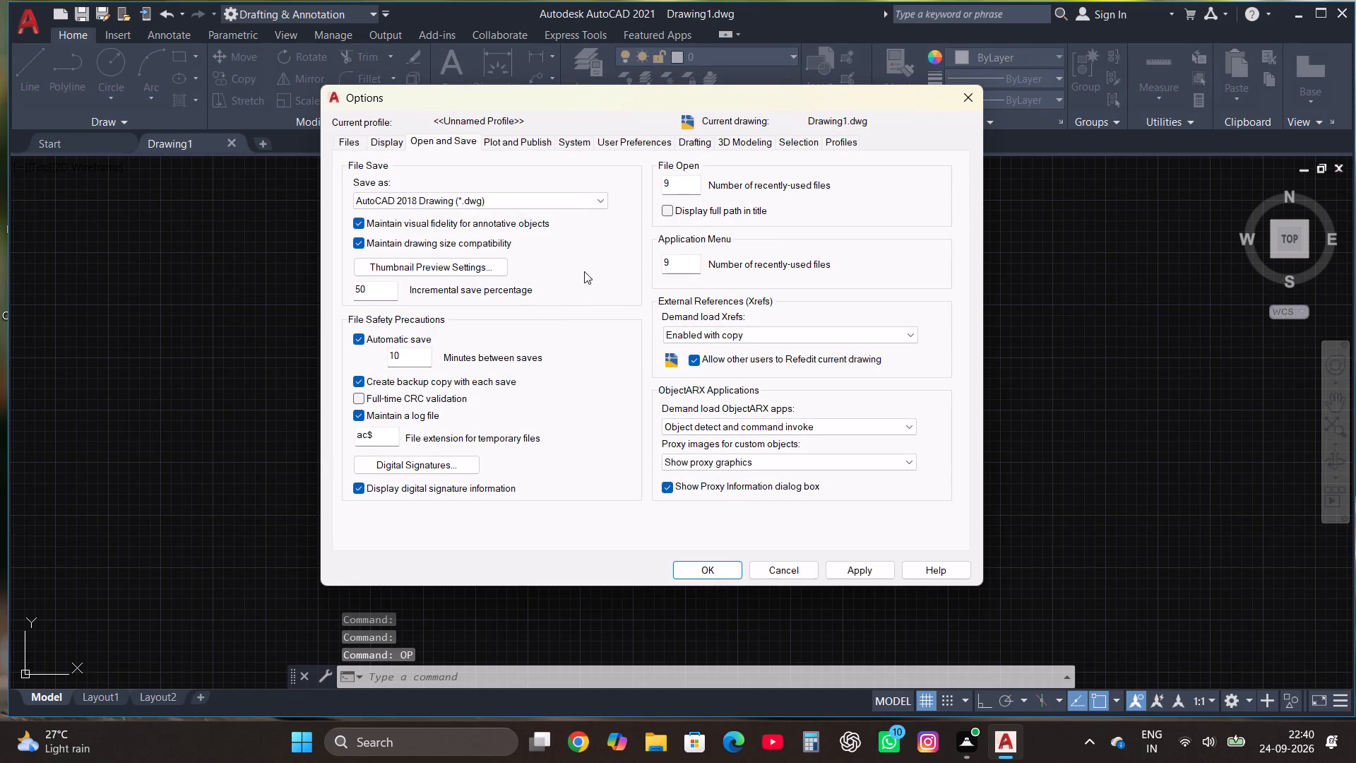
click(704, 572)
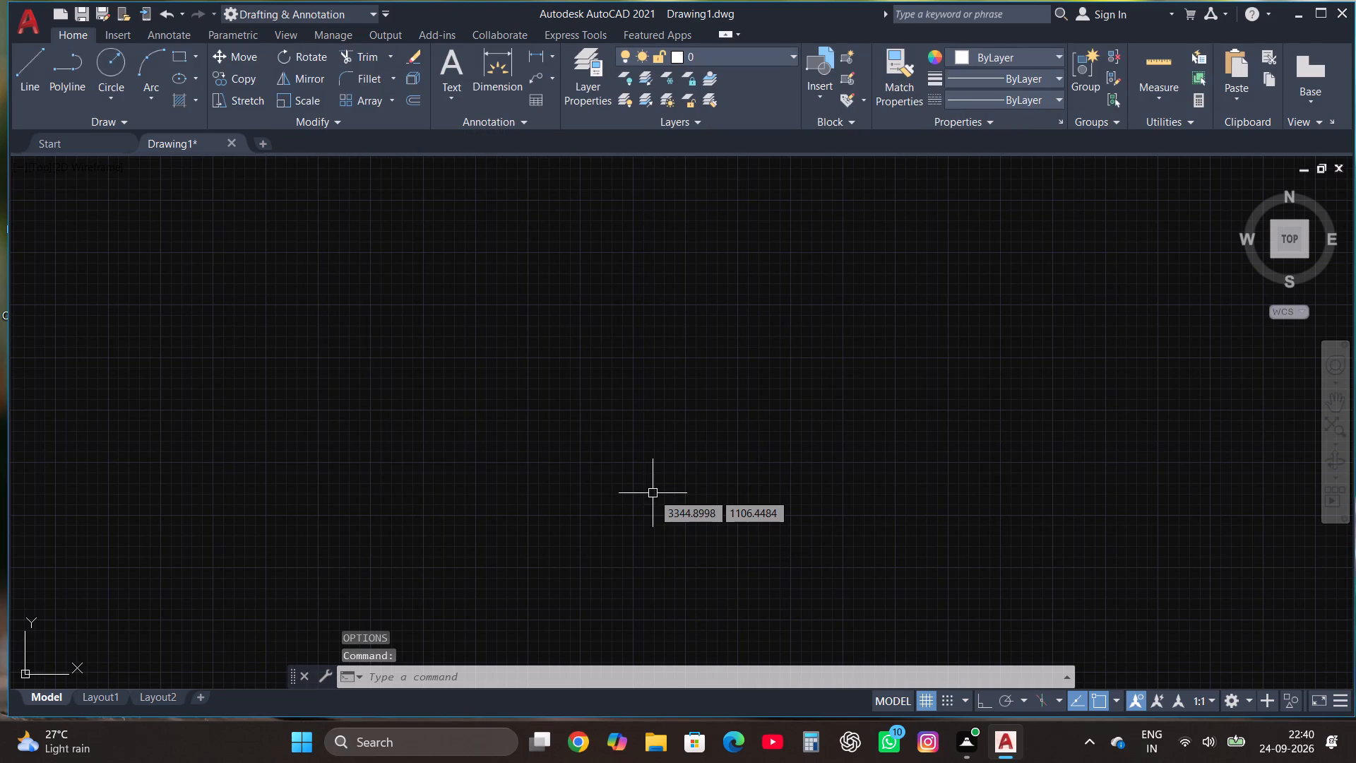
Configure the drawing units to Architectural length with 0'-0" precision and an insertion scale of Inches.
text(UN)
key(Return)
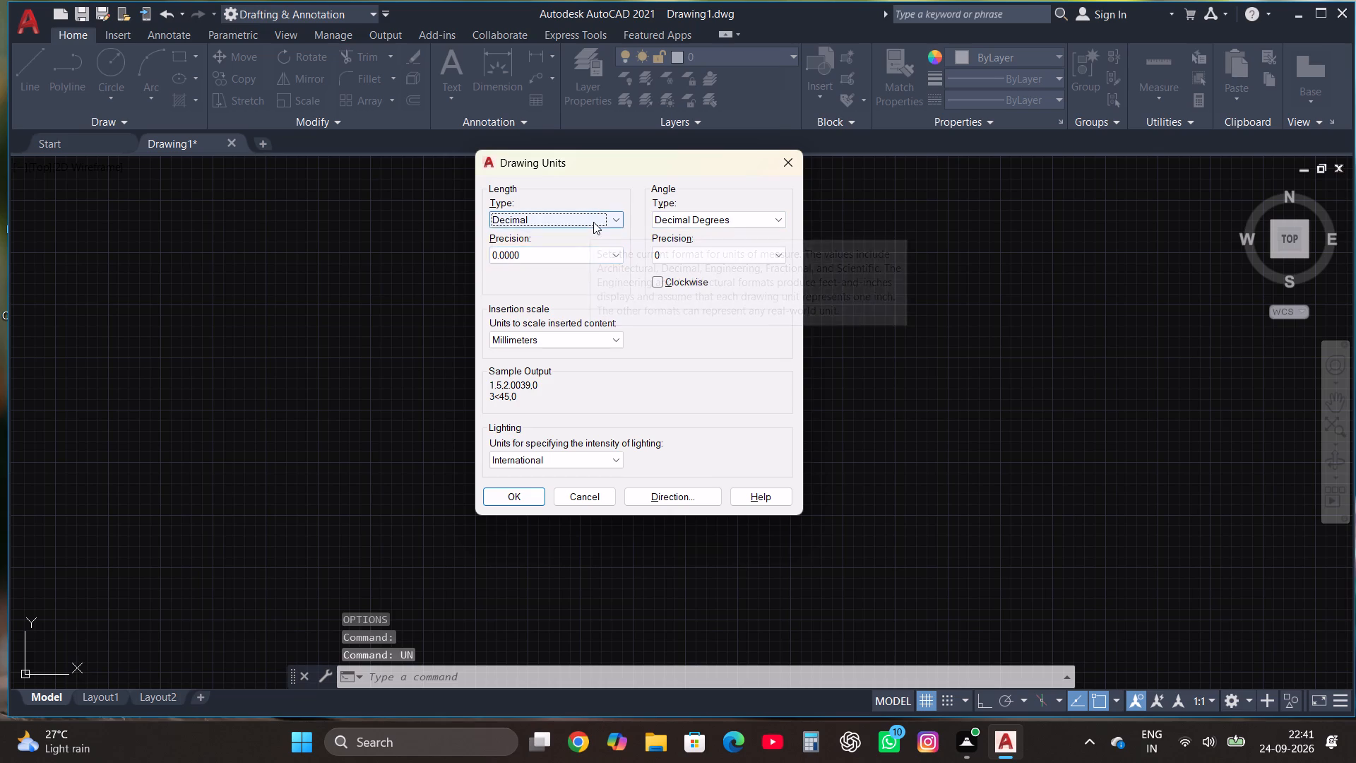
click(593, 222)
click(570, 232)
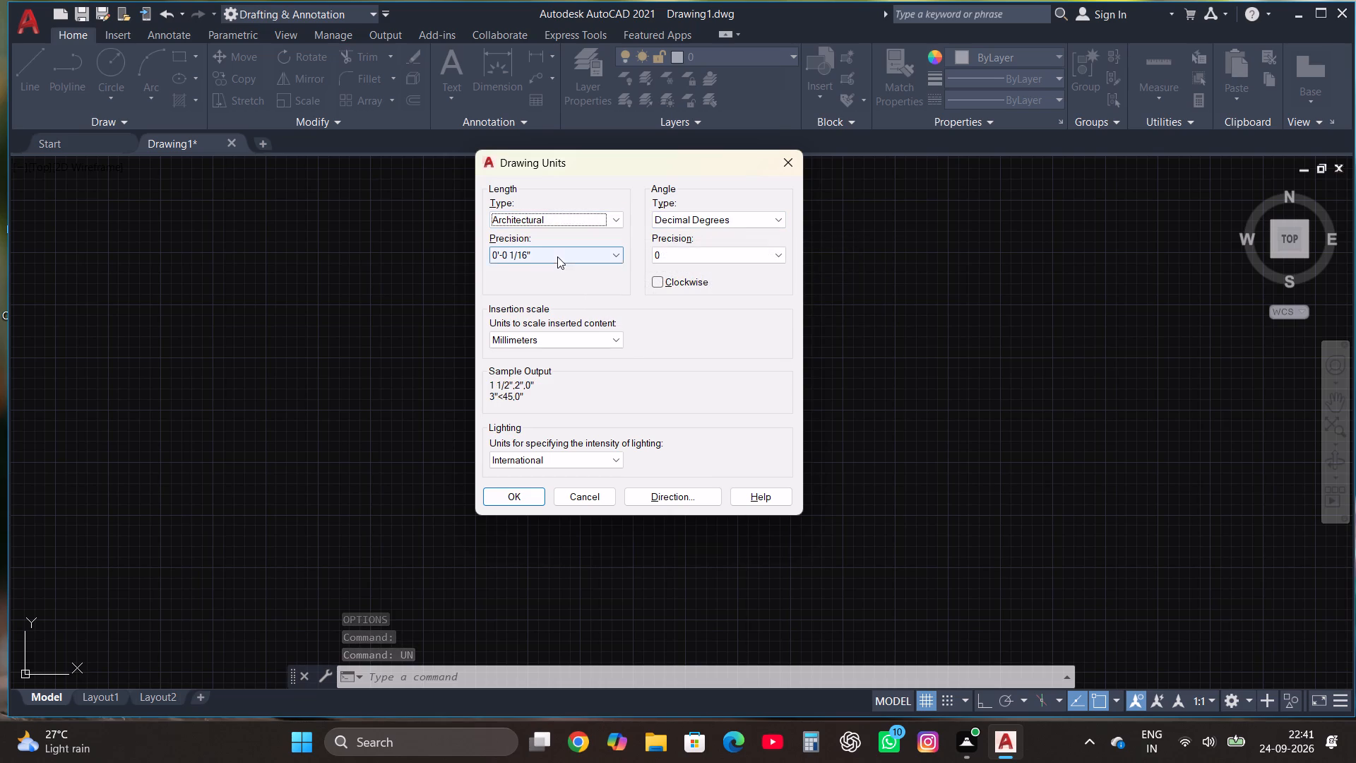
click(557, 256)
click(540, 275)
click(535, 343)
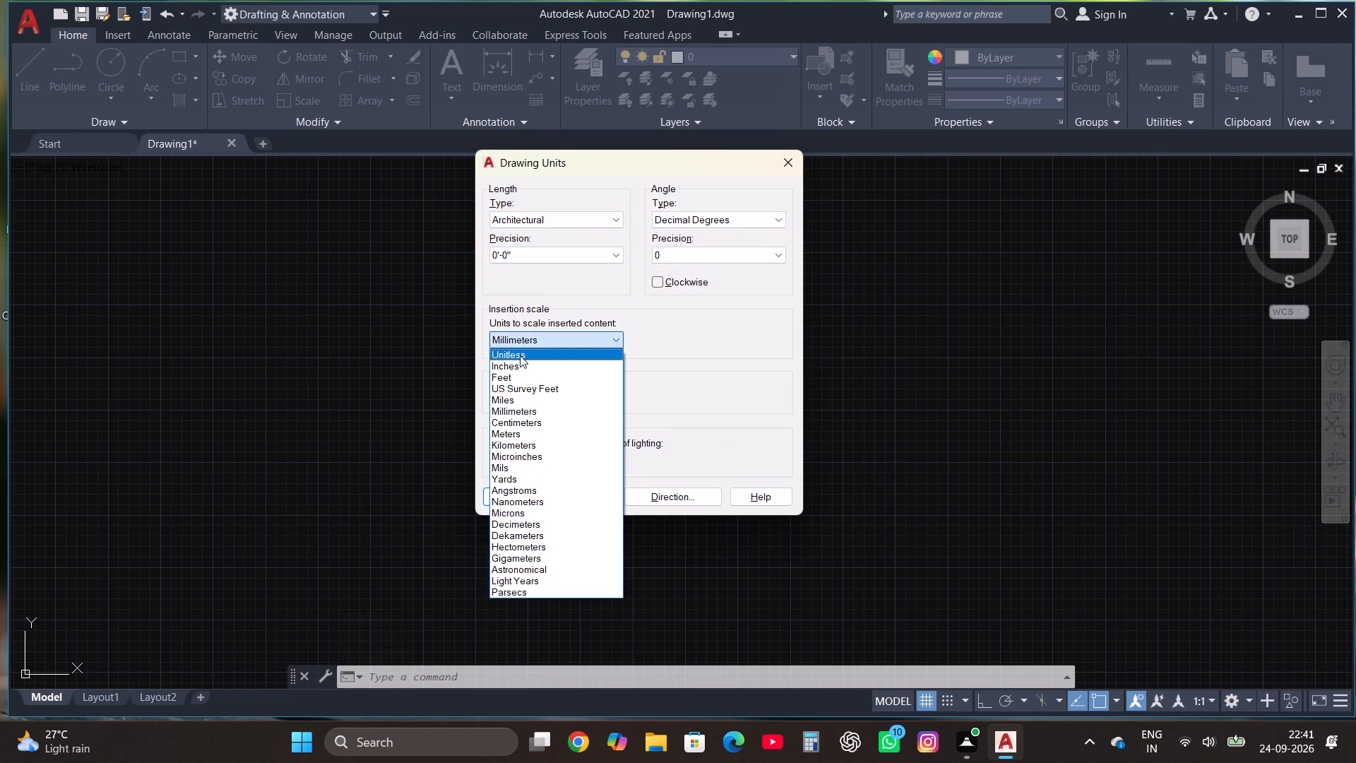
click(518, 355)
click(808, 230)
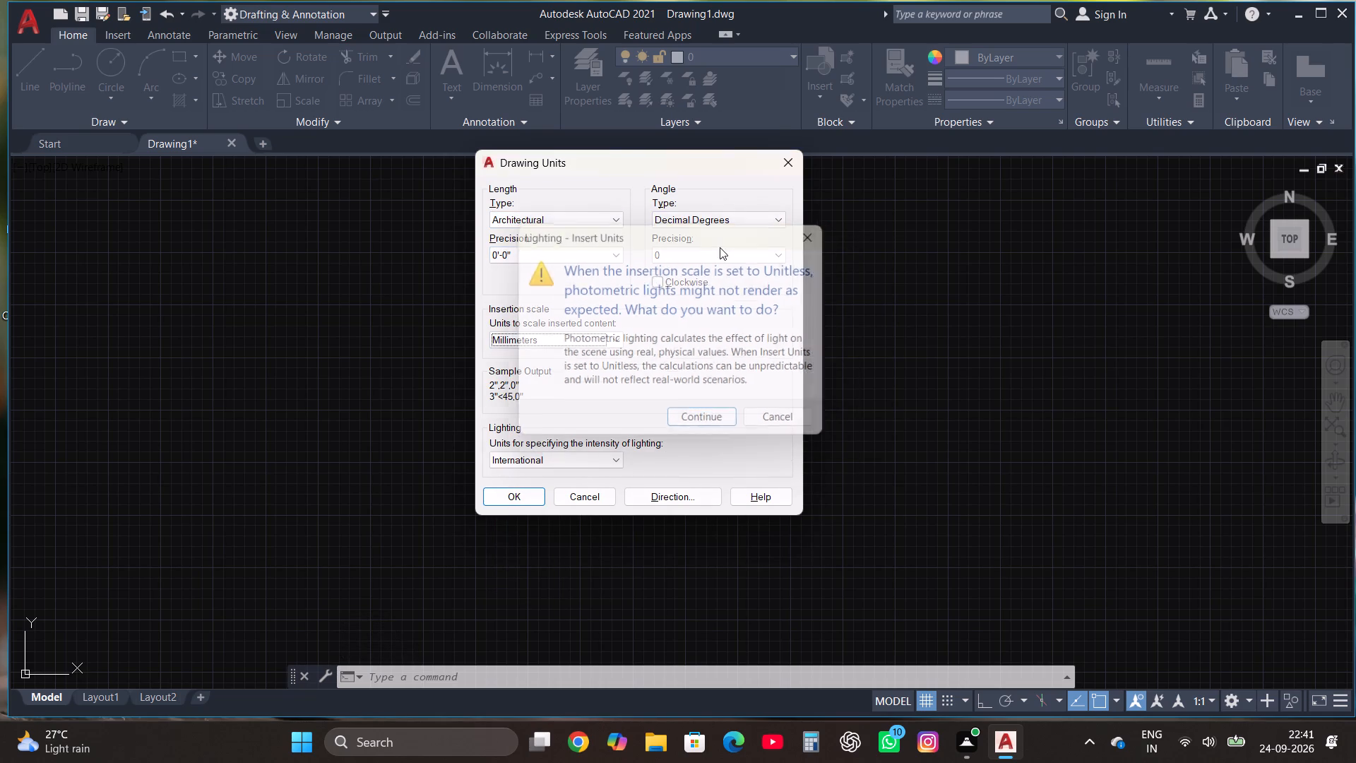
click(557, 334)
click(527, 366)
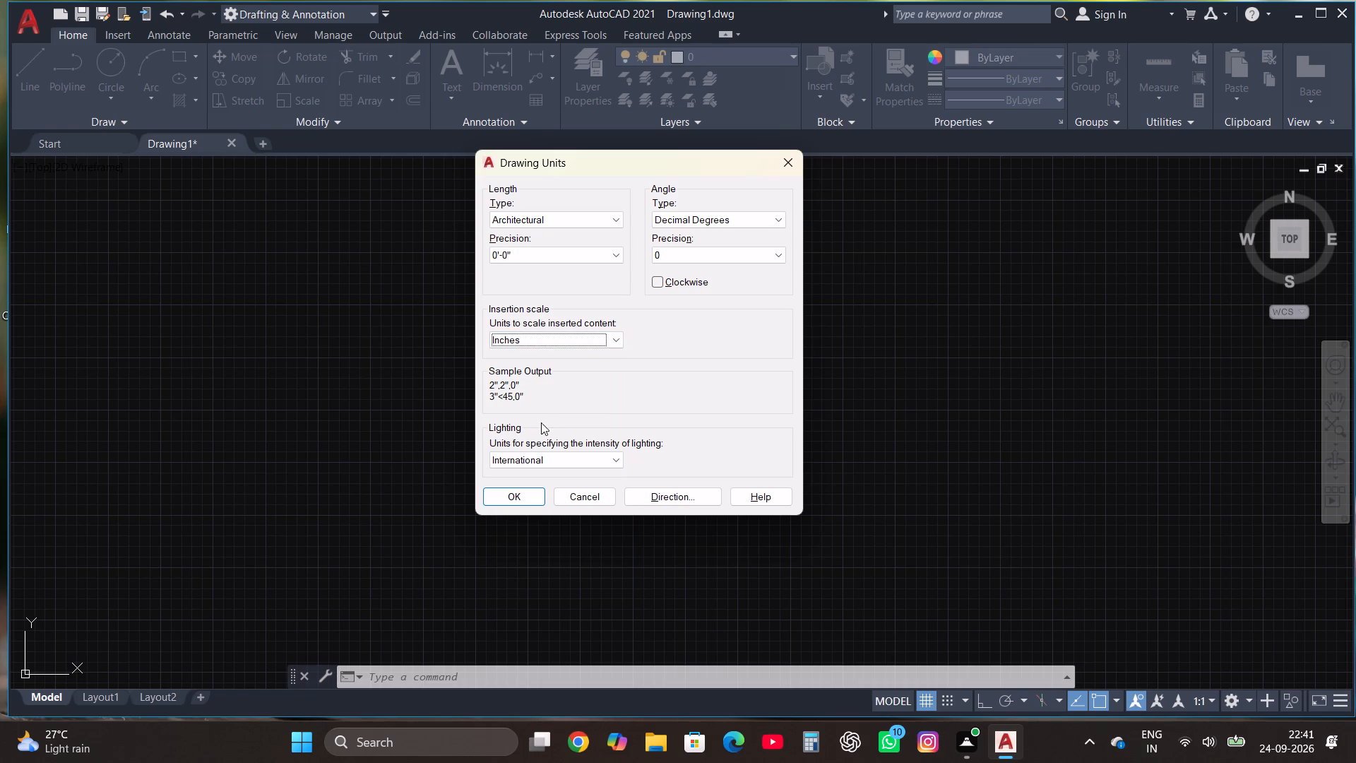
click(520, 492)
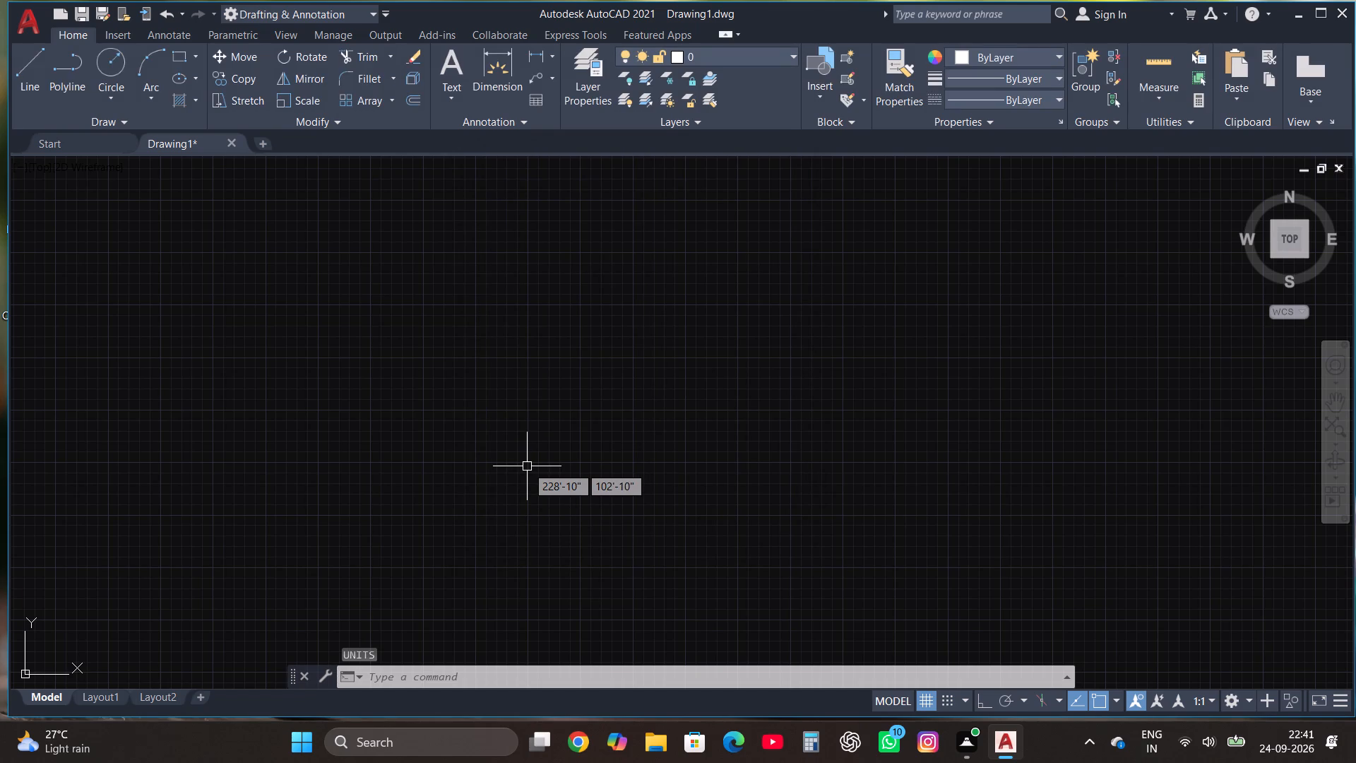
Modify the ISO-25 dimension style so its primary units use Architectural format with 0'-0" precision.
text(DIM)
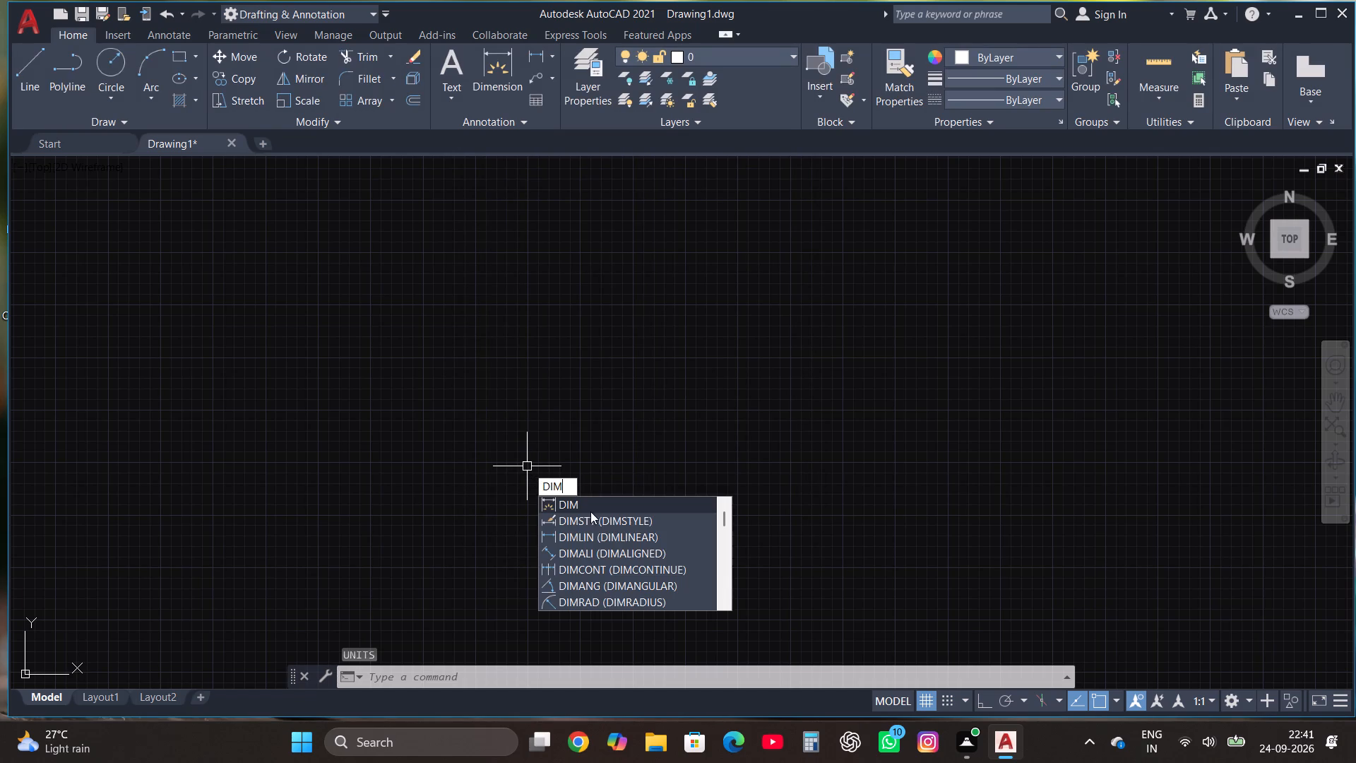
click(598, 528)
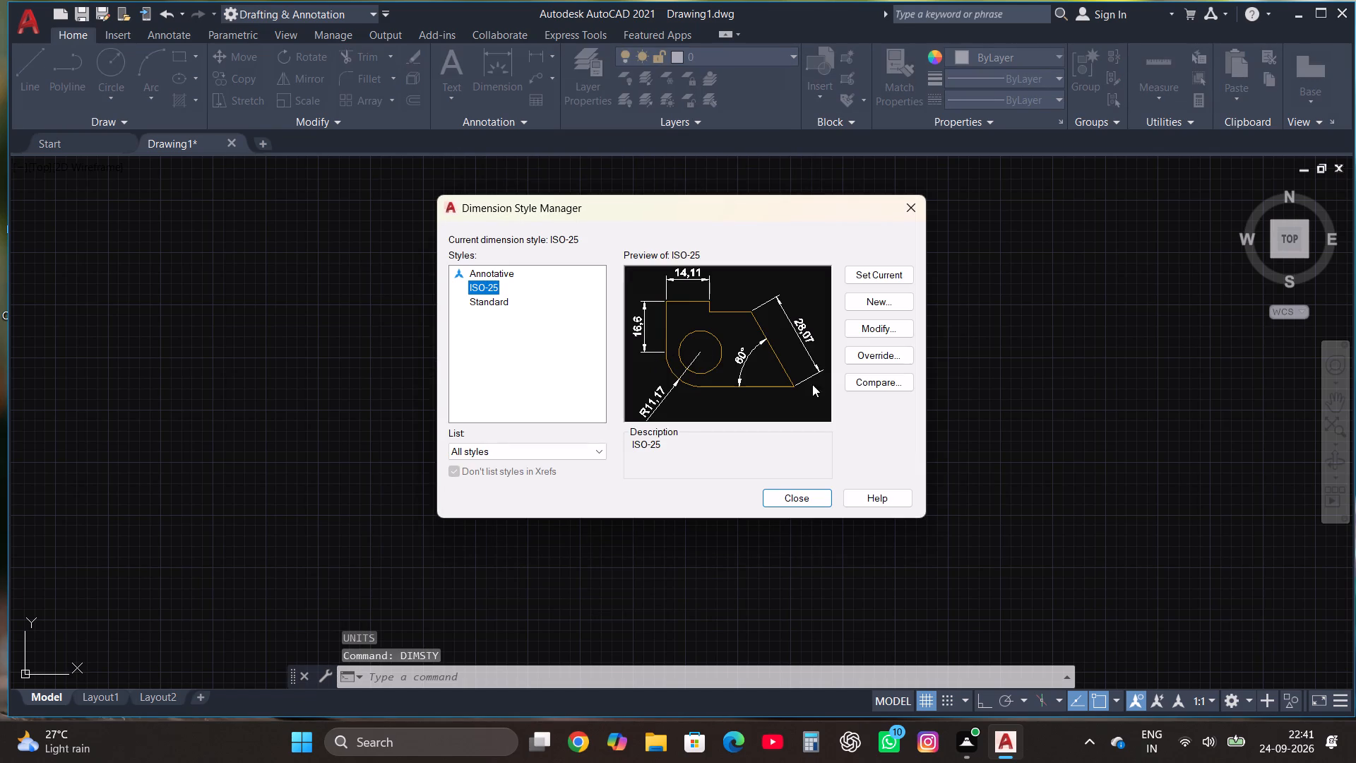
click(889, 331)
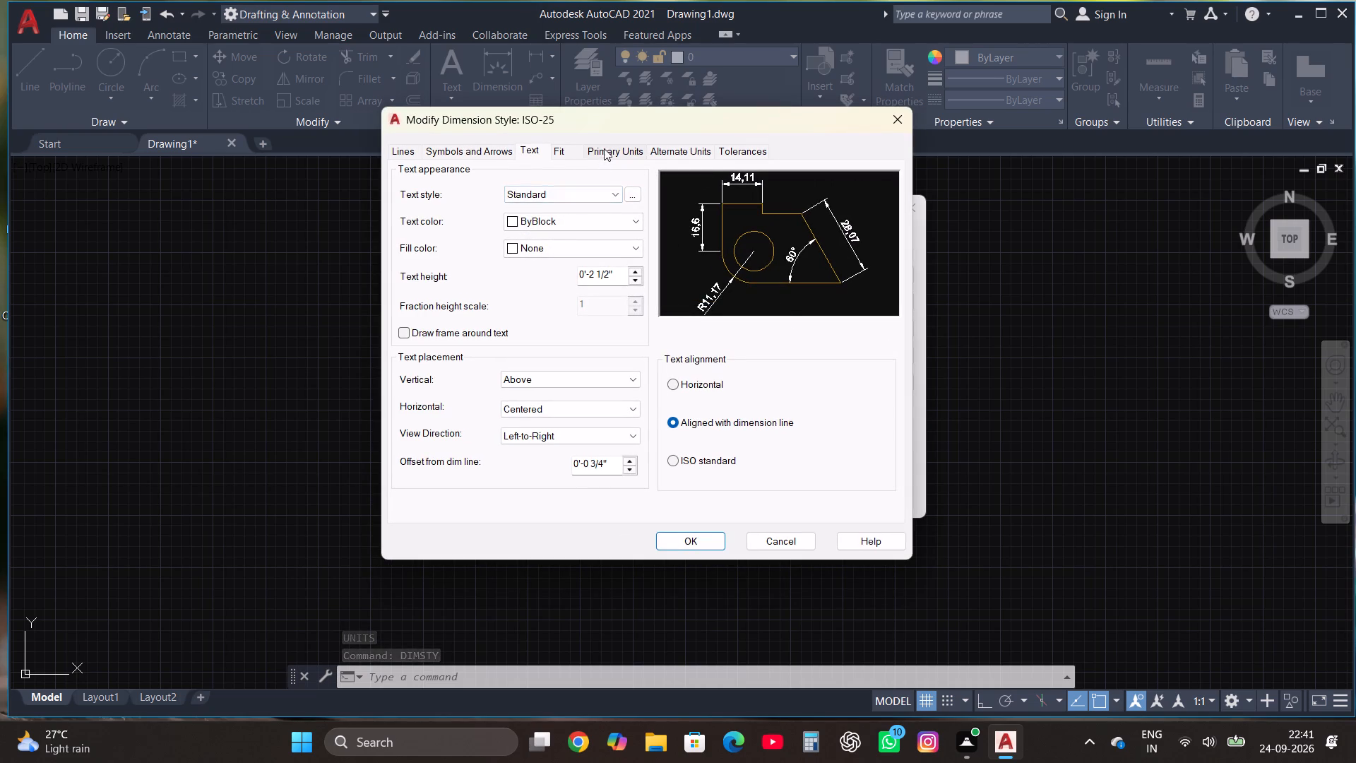
click(604, 148)
click(599, 187)
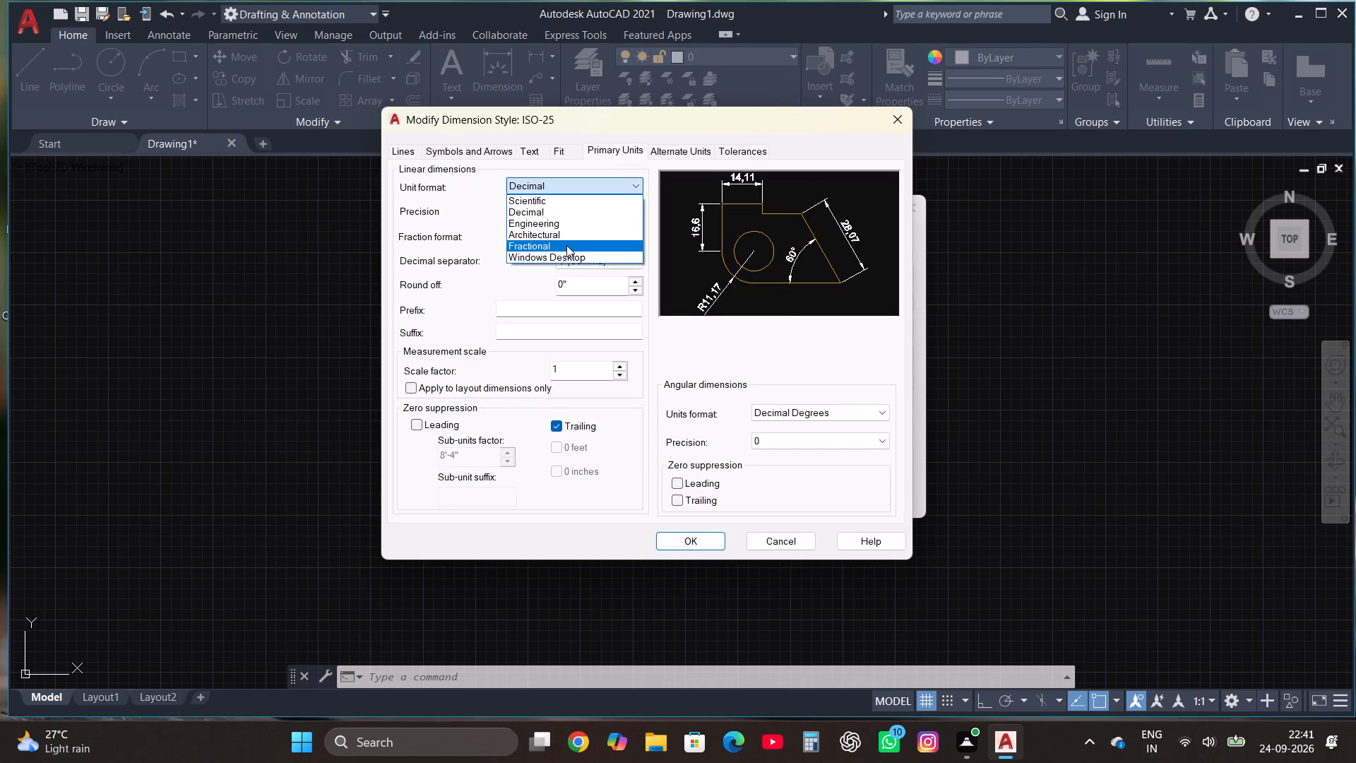
click(564, 231)
click(563, 211)
click(557, 231)
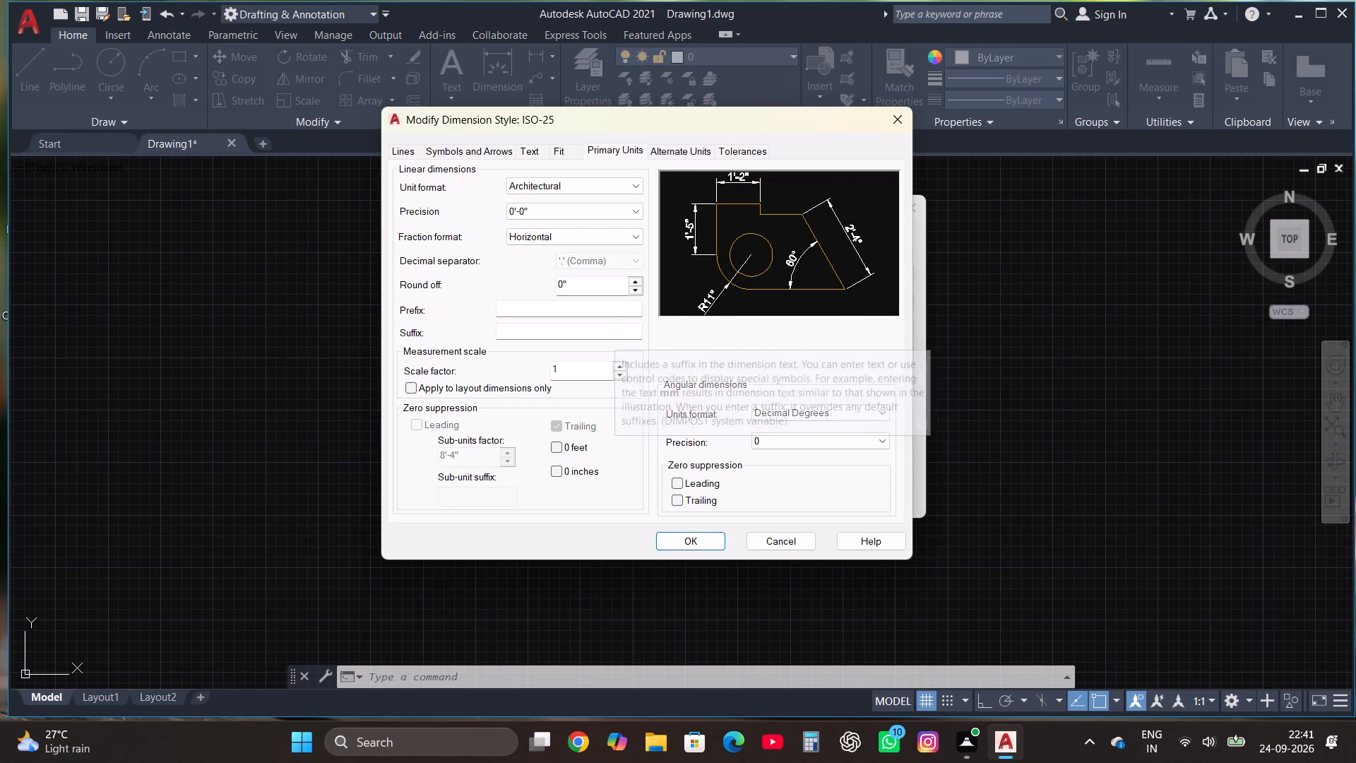
Set the ISO-25 dimension text height to 10", make the style current, and close the Dimension Style Manager.
click(528, 151)
drag(616, 270, 566, 278)
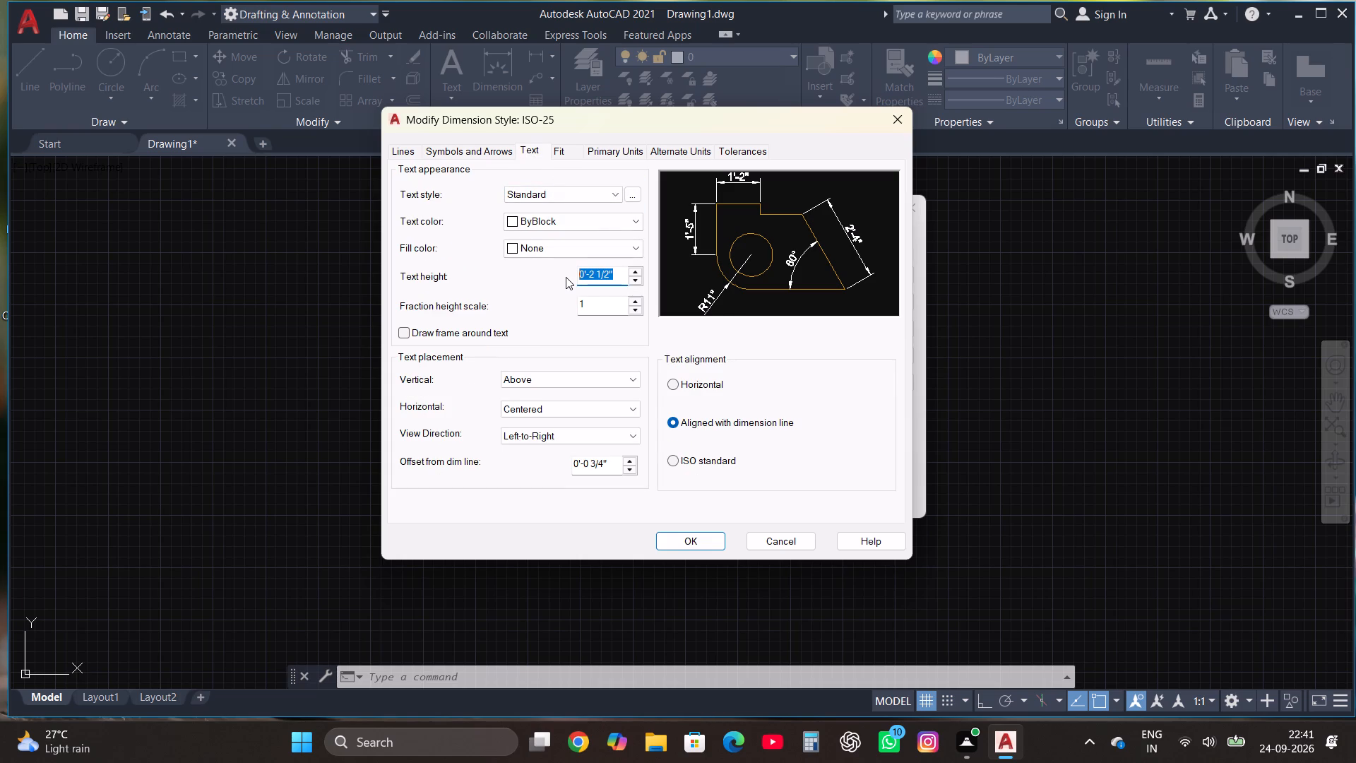
text(10")
click(670, 538)
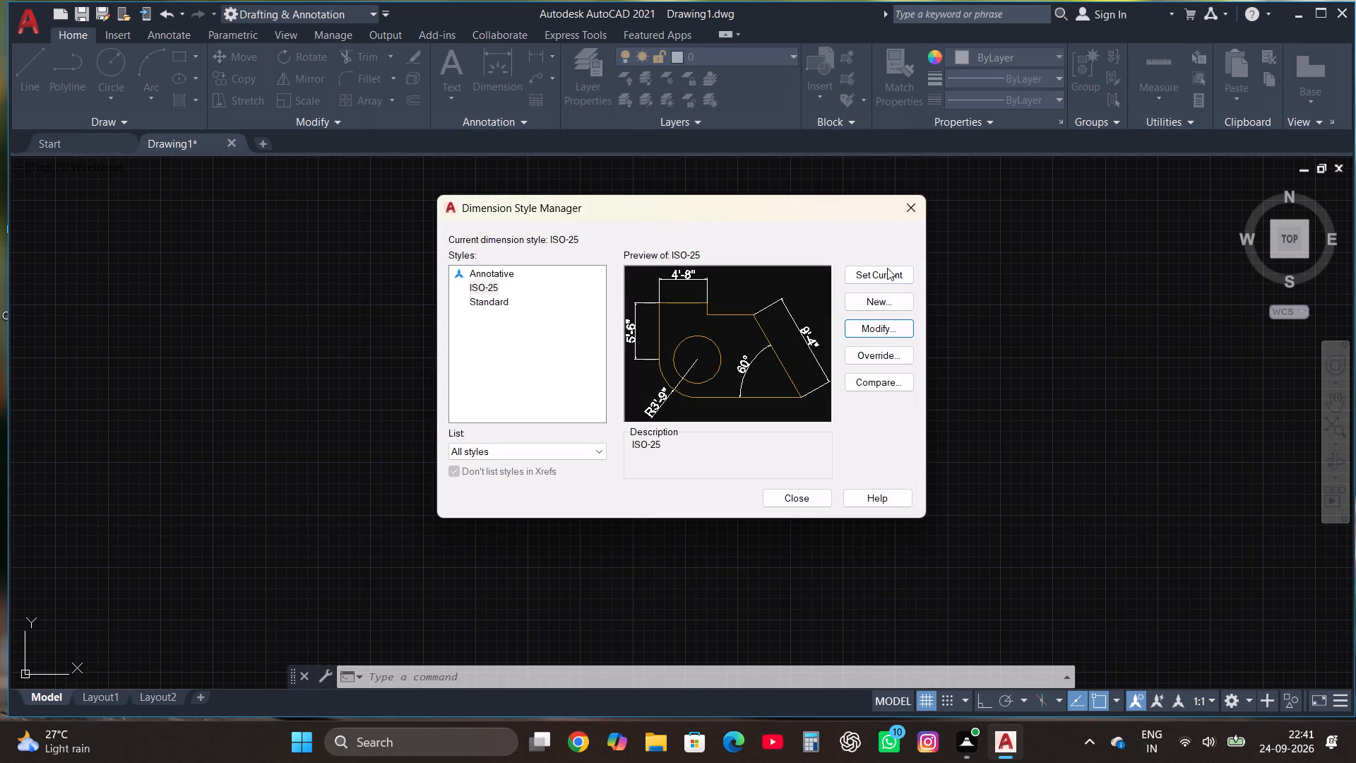
click(887, 269)
click(795, 490)
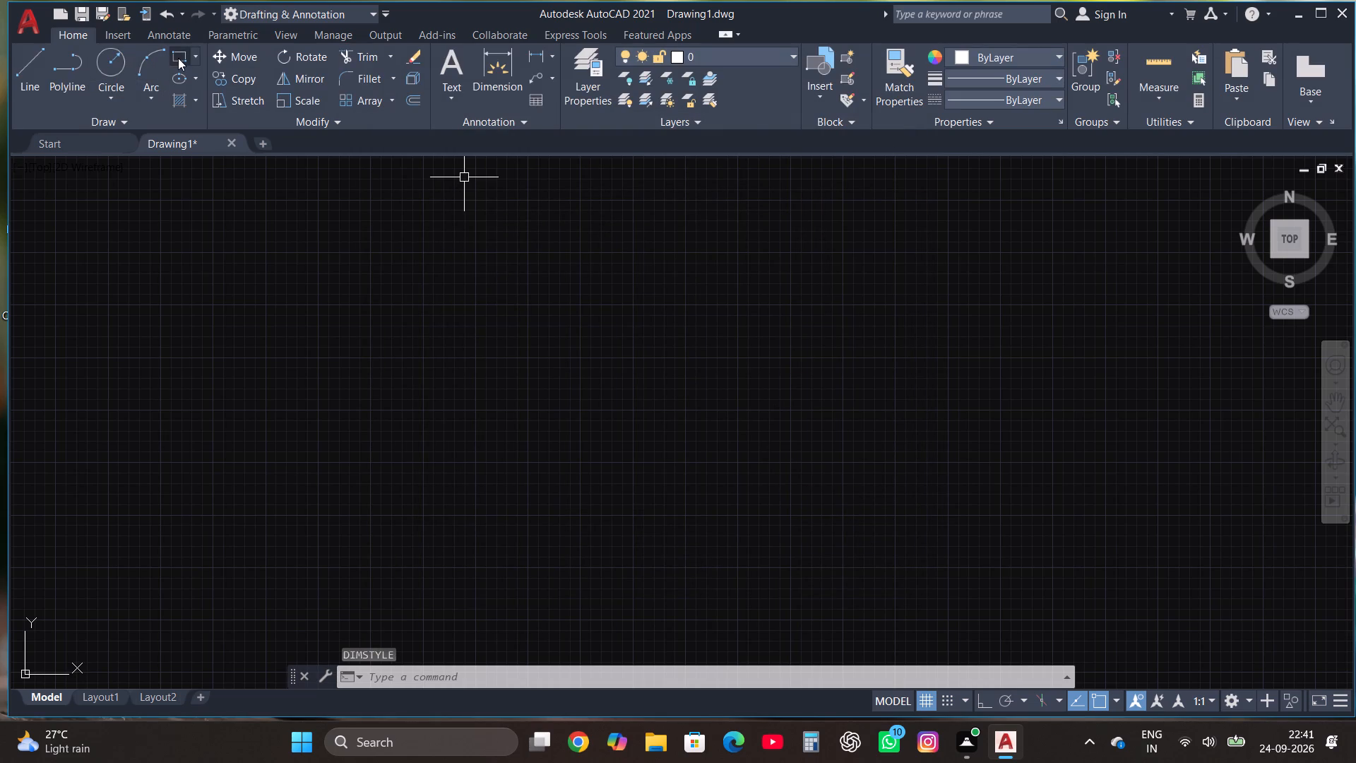
Draw a rectangle 25' wide by 40' high as the outer boundary of the plan.
click(178, 58)
click(343, 257)
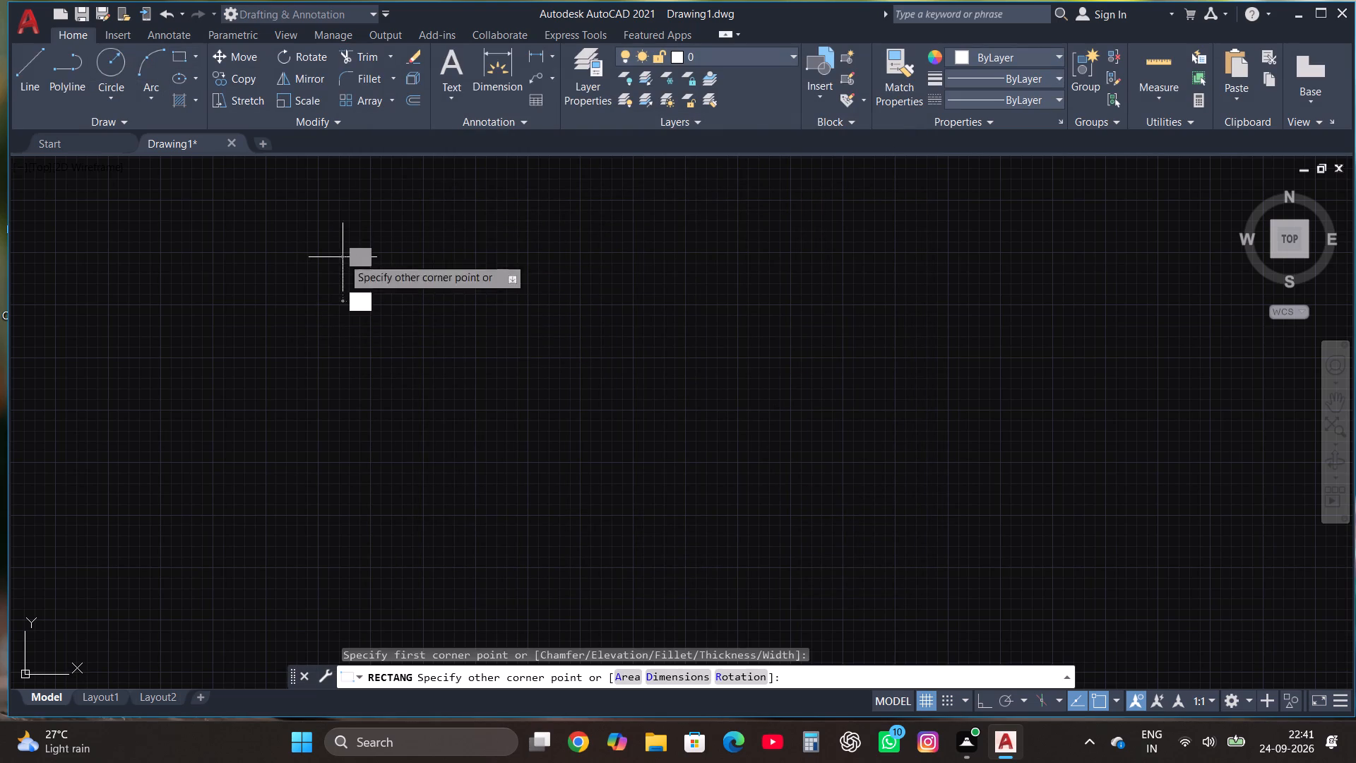
text(25',)
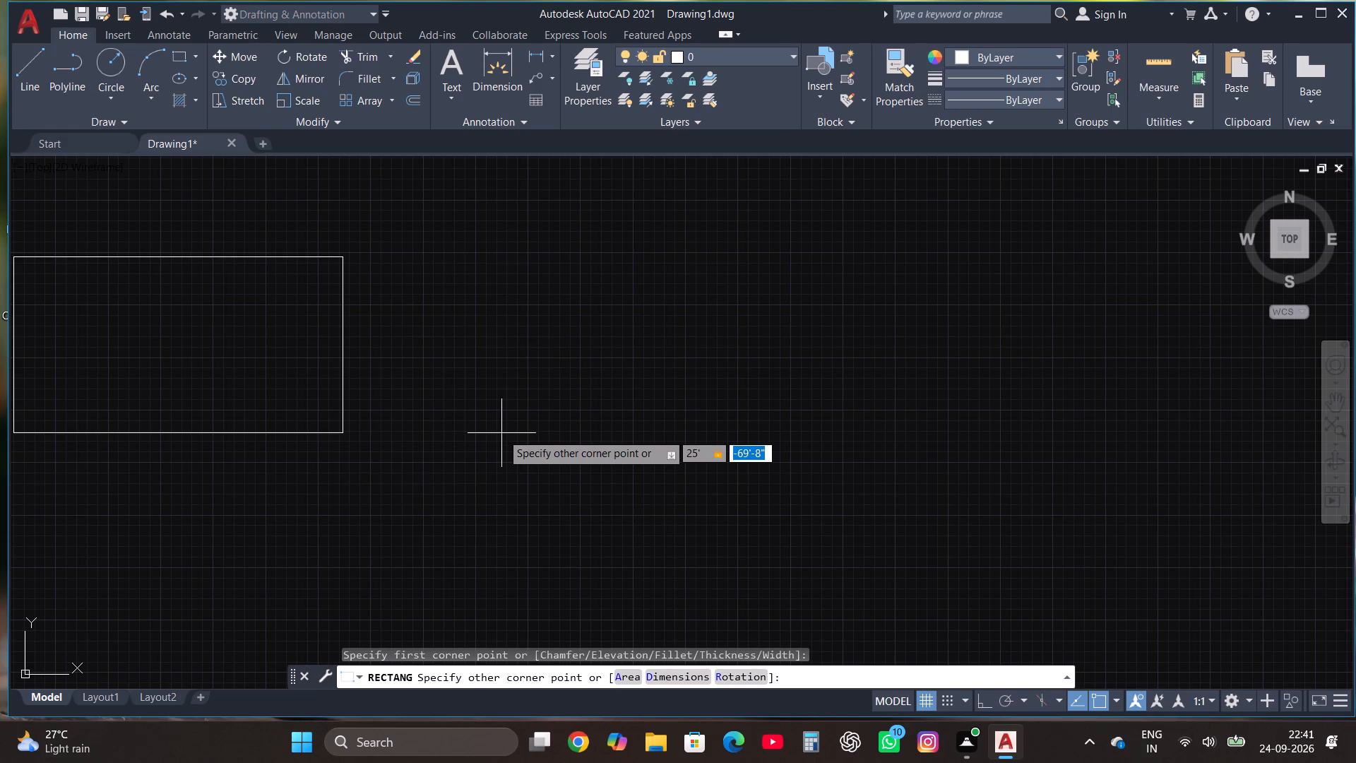
text(40')
key(Return)
Offset the 25' by 40' rectangle inward by 9" to form the outer wall thickness.
scroll(555, 454, down, 4)
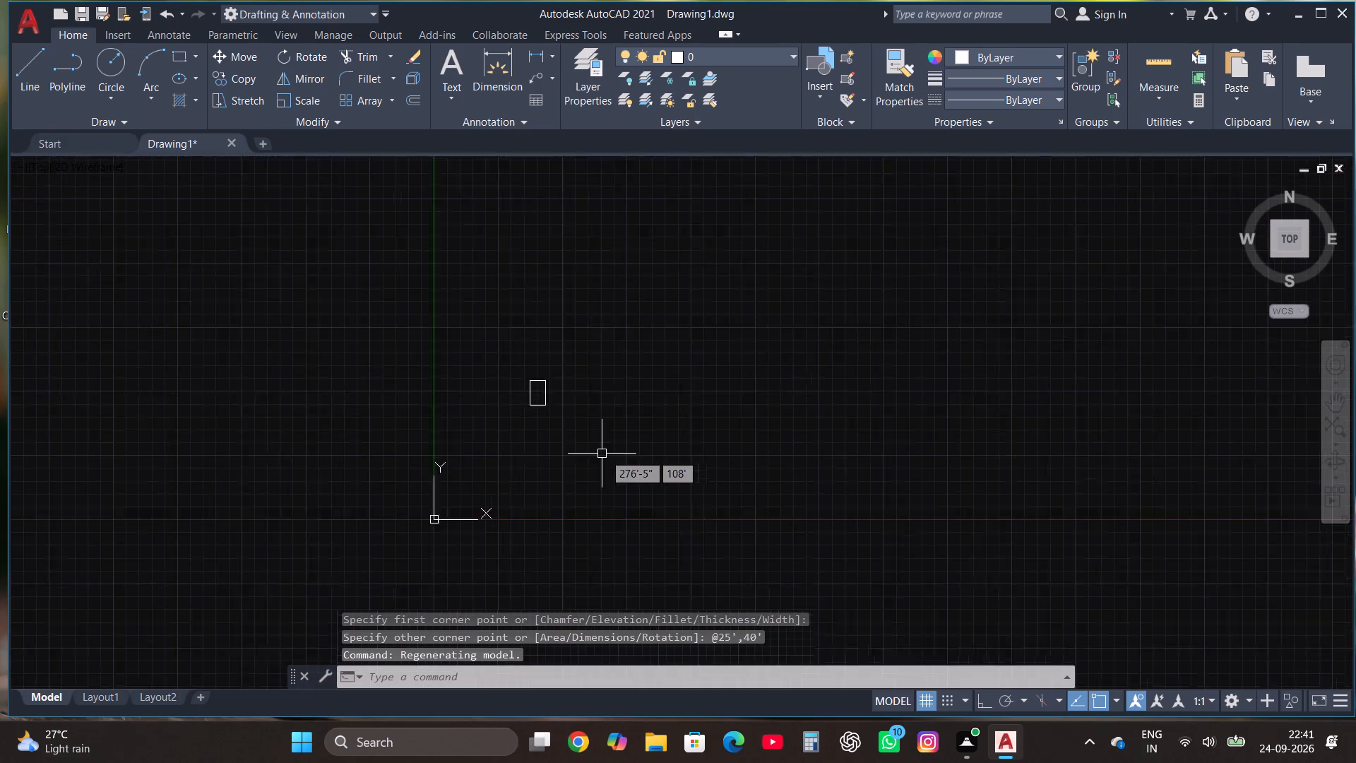
scroll(569, 436, up, 2)
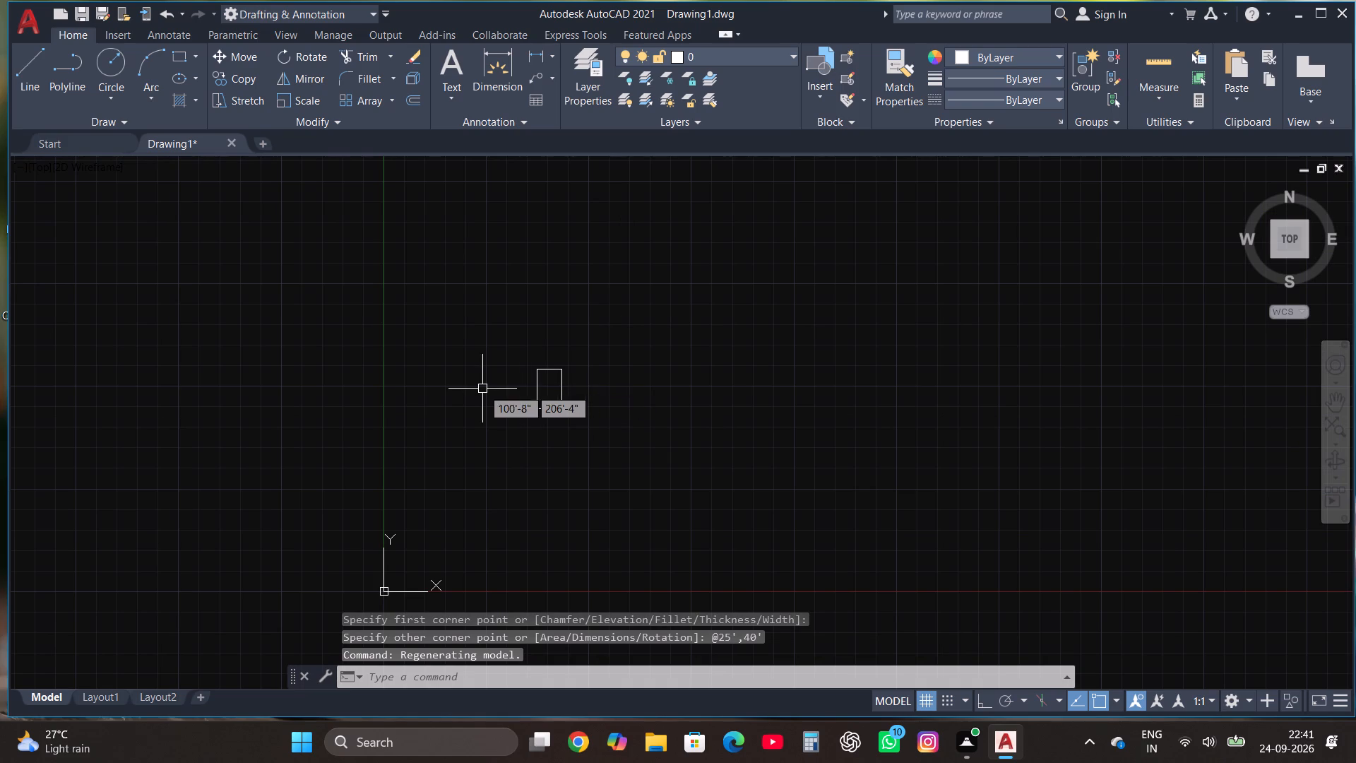
scroll(487, 394, up, 2)
scroll(665, 368, up, 1)
scroll(601, 347, up, 1)
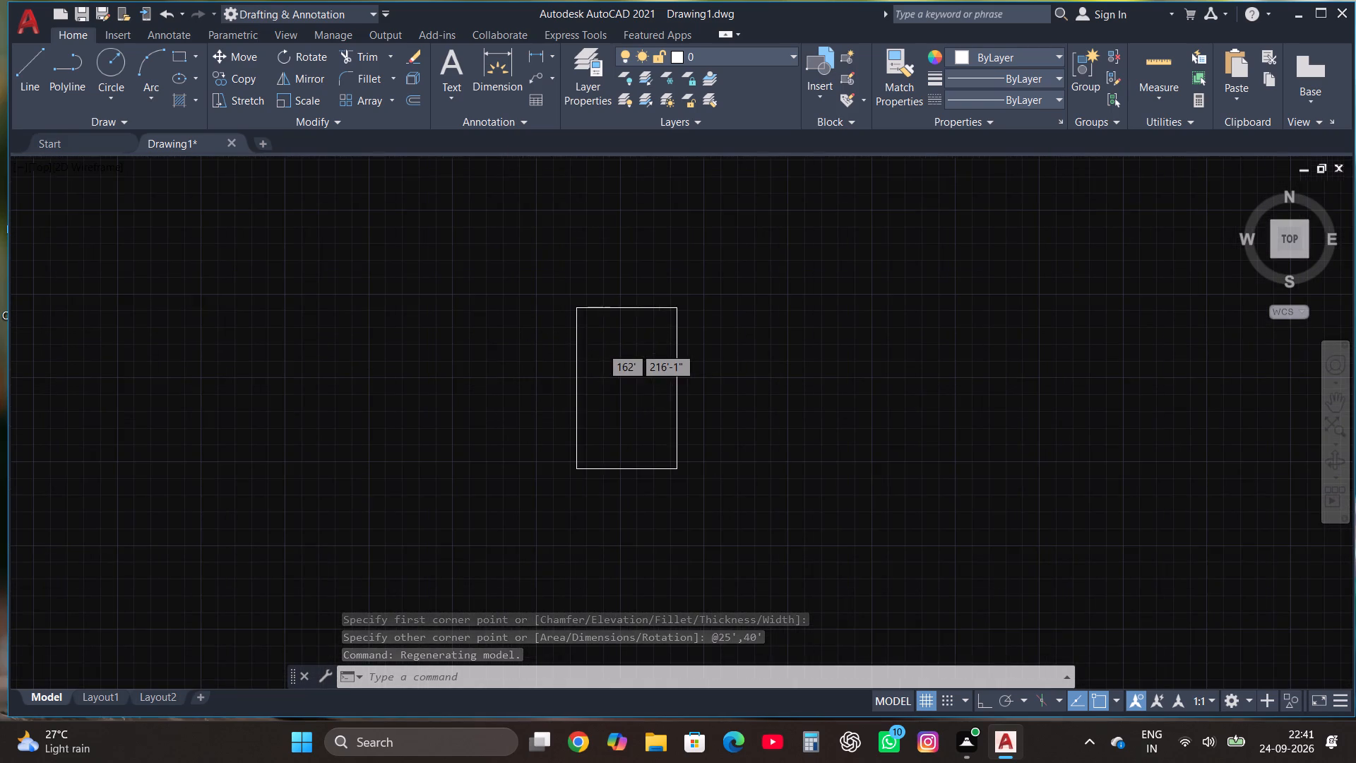
drag(597, 345, 576, 314)
click(561, 302)
click(559, 302)
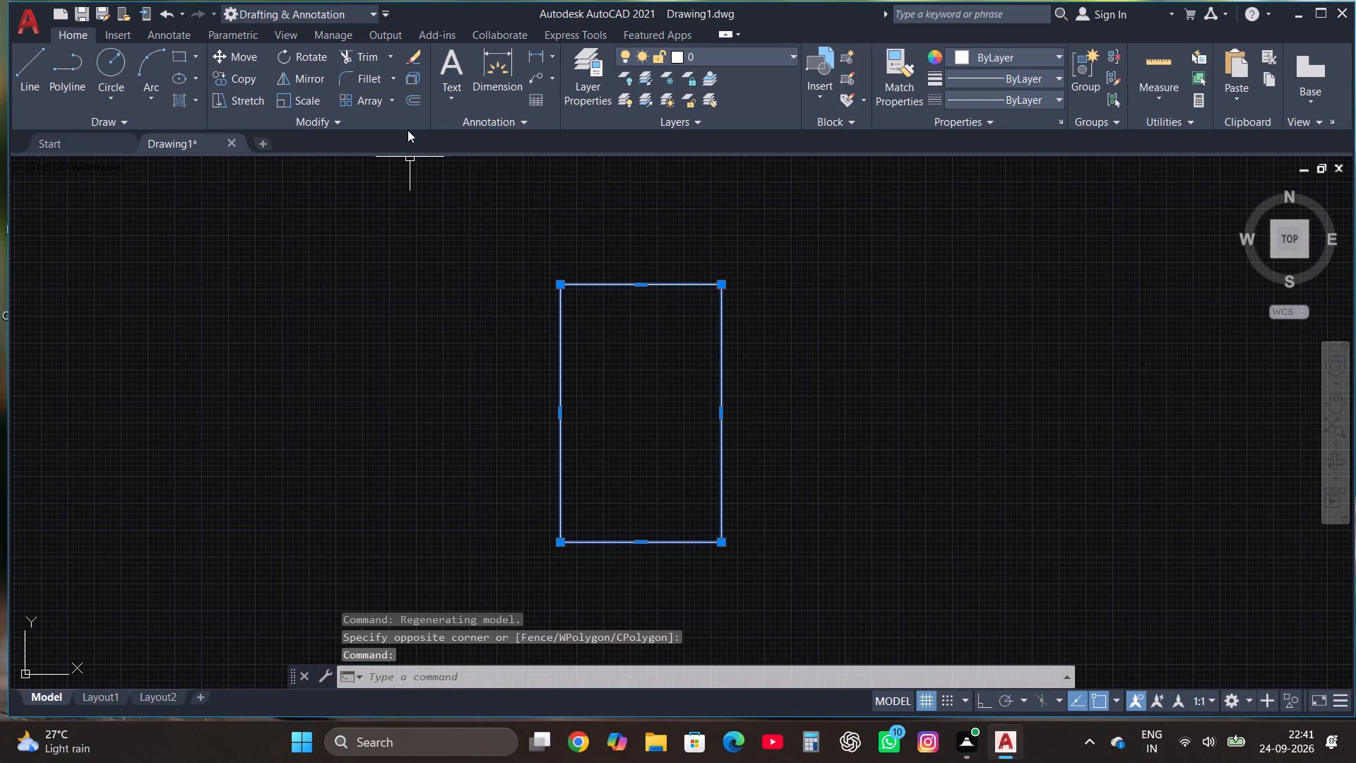
click(415, 100)
click(608, 287)
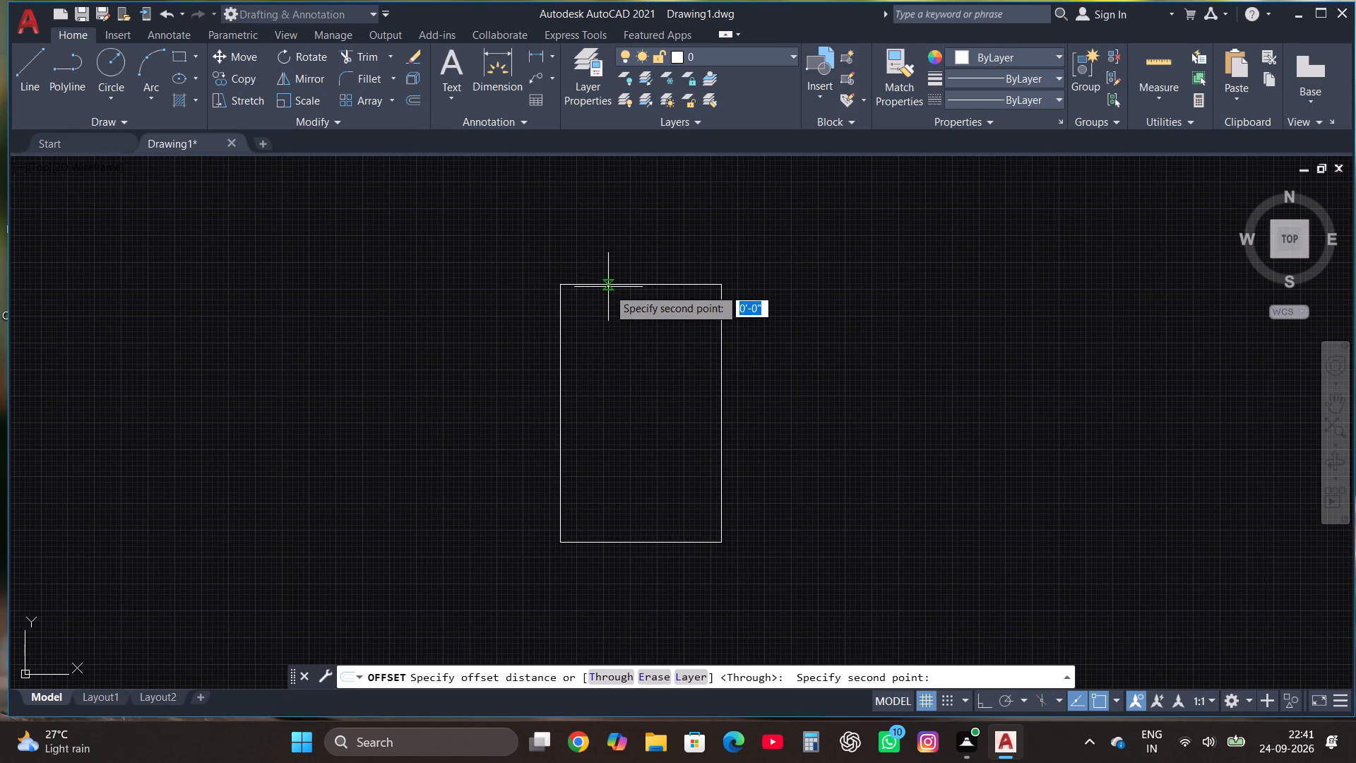
click(609, 295)
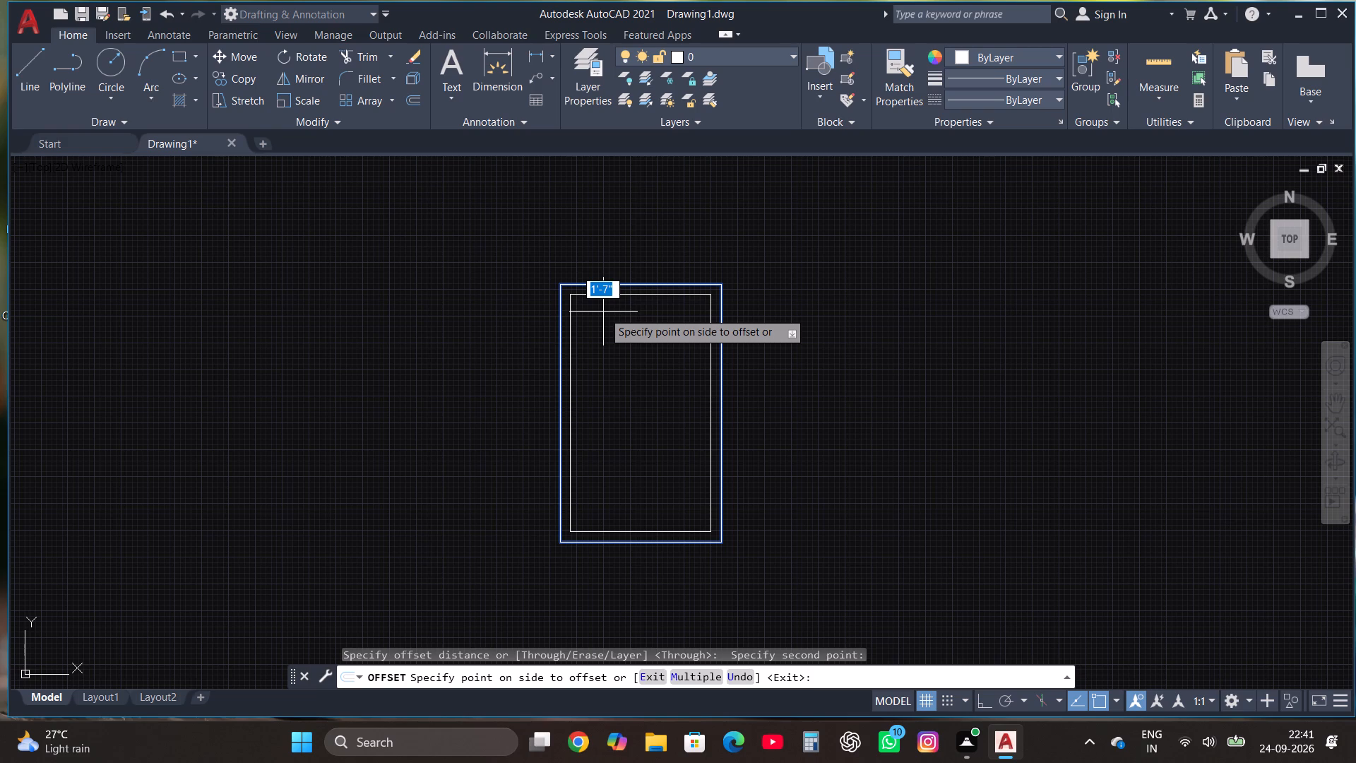
text(9")
key(Return)
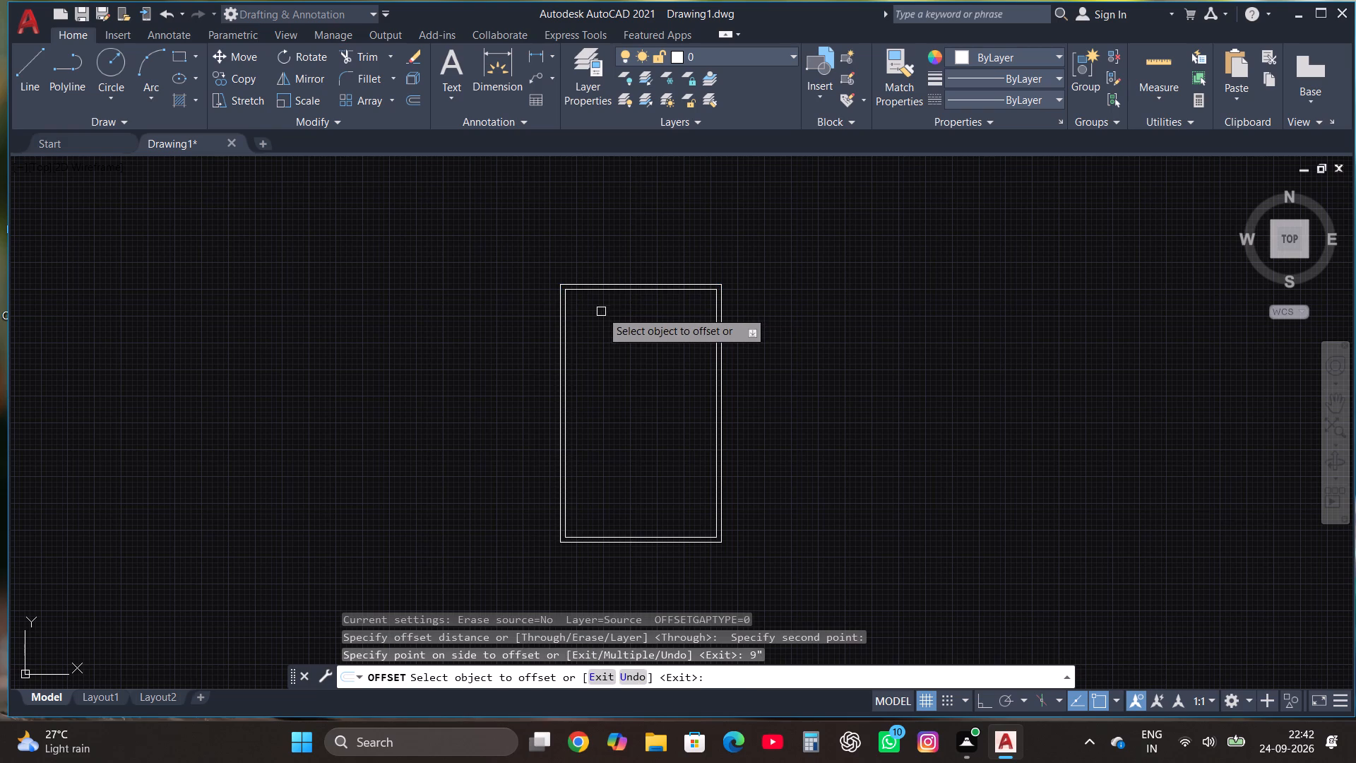
key(Escape)
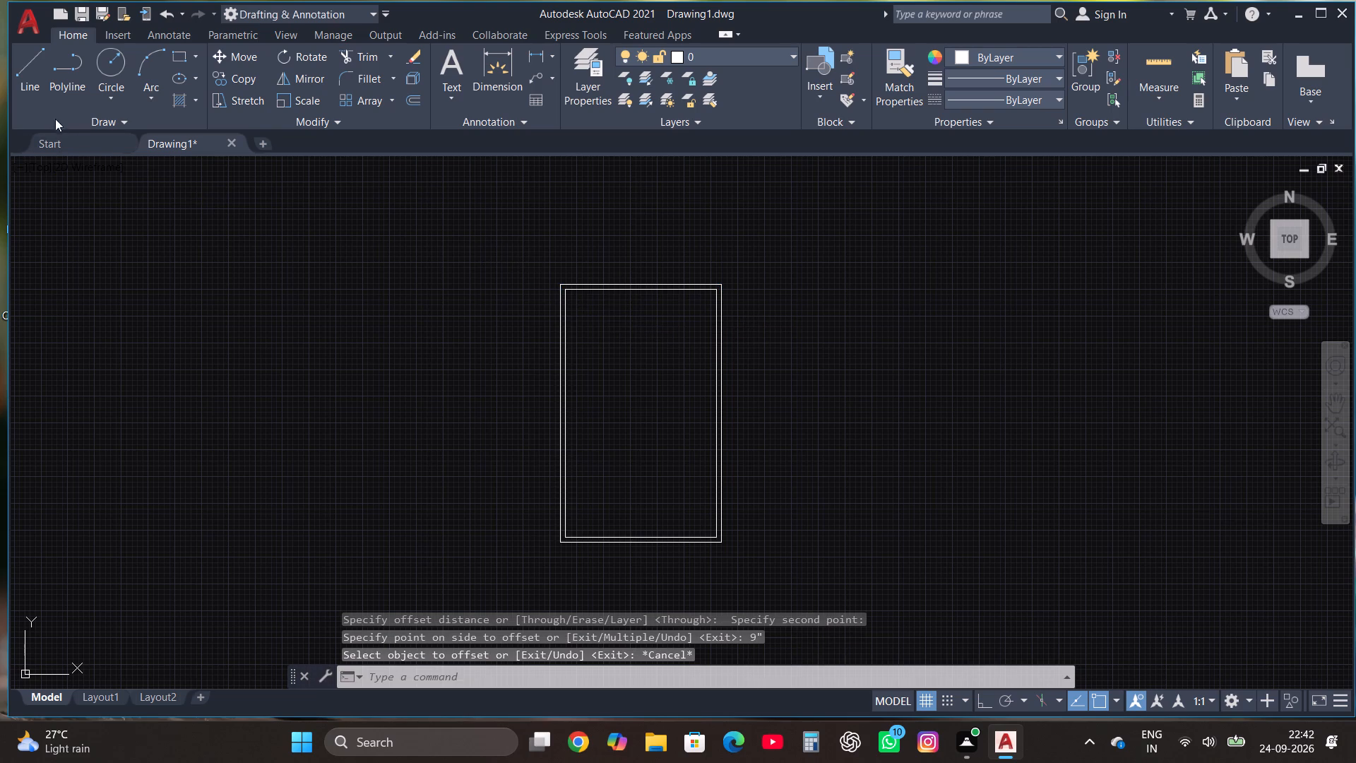
With Ortho on, draw lines 10', 12' and 10' from the inner wall's top-left corner to outline a 10' by 12' room.
click(28, 71)
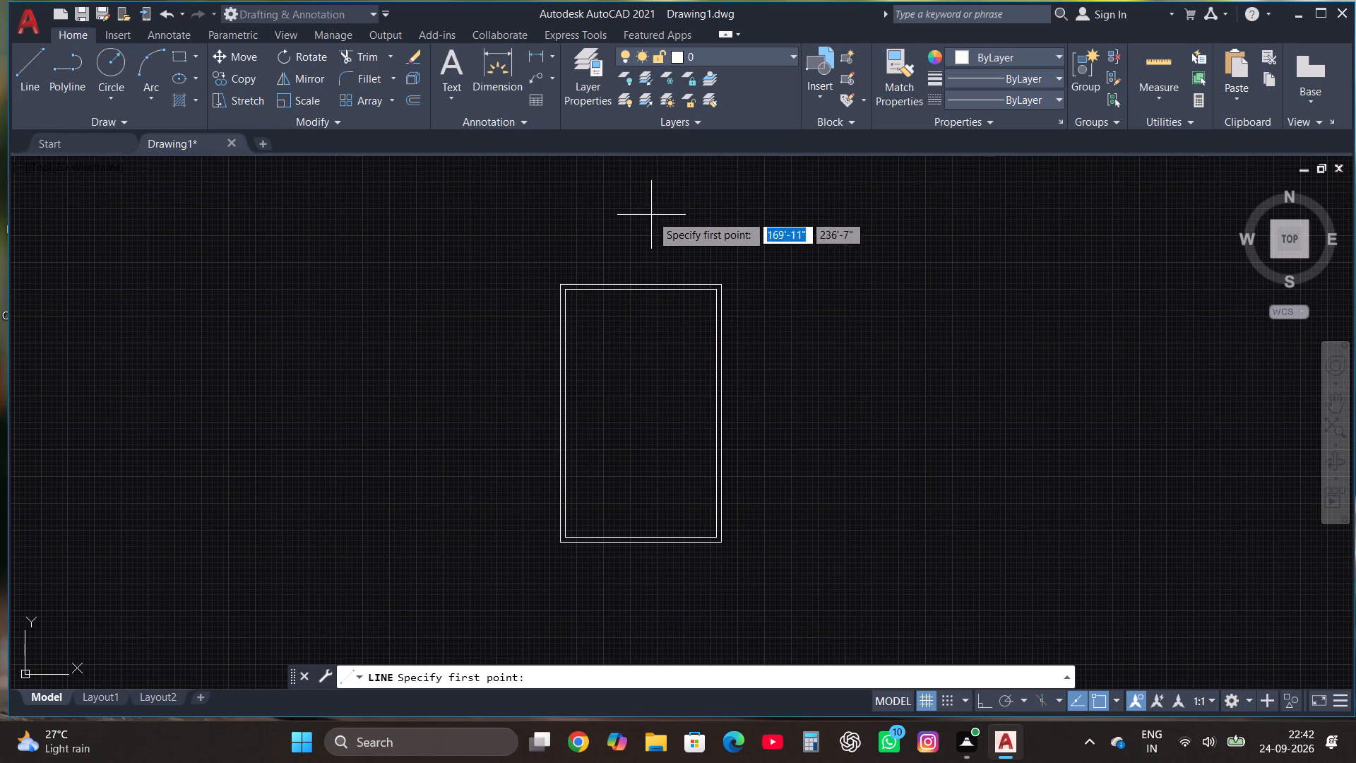
scroll(574, 302, up, 2)
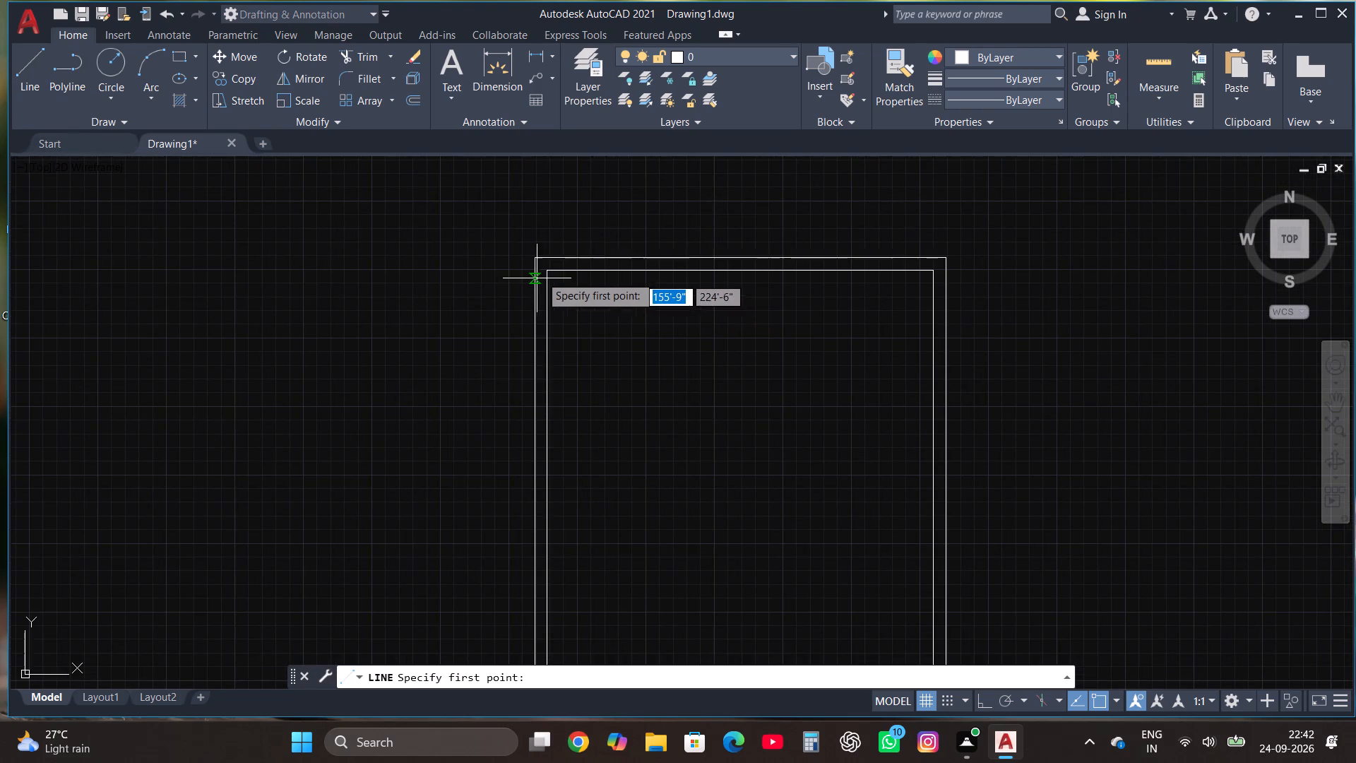
click(545, 273)
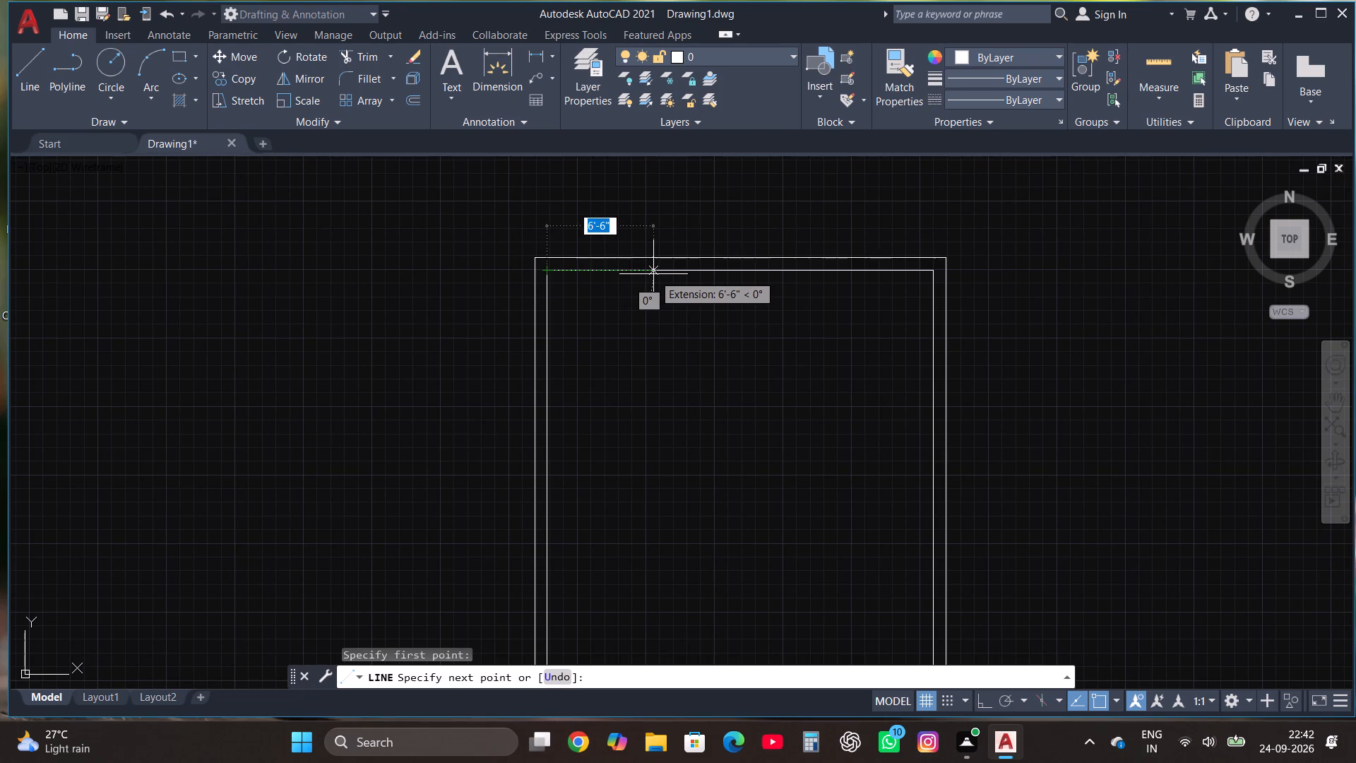
text(10')
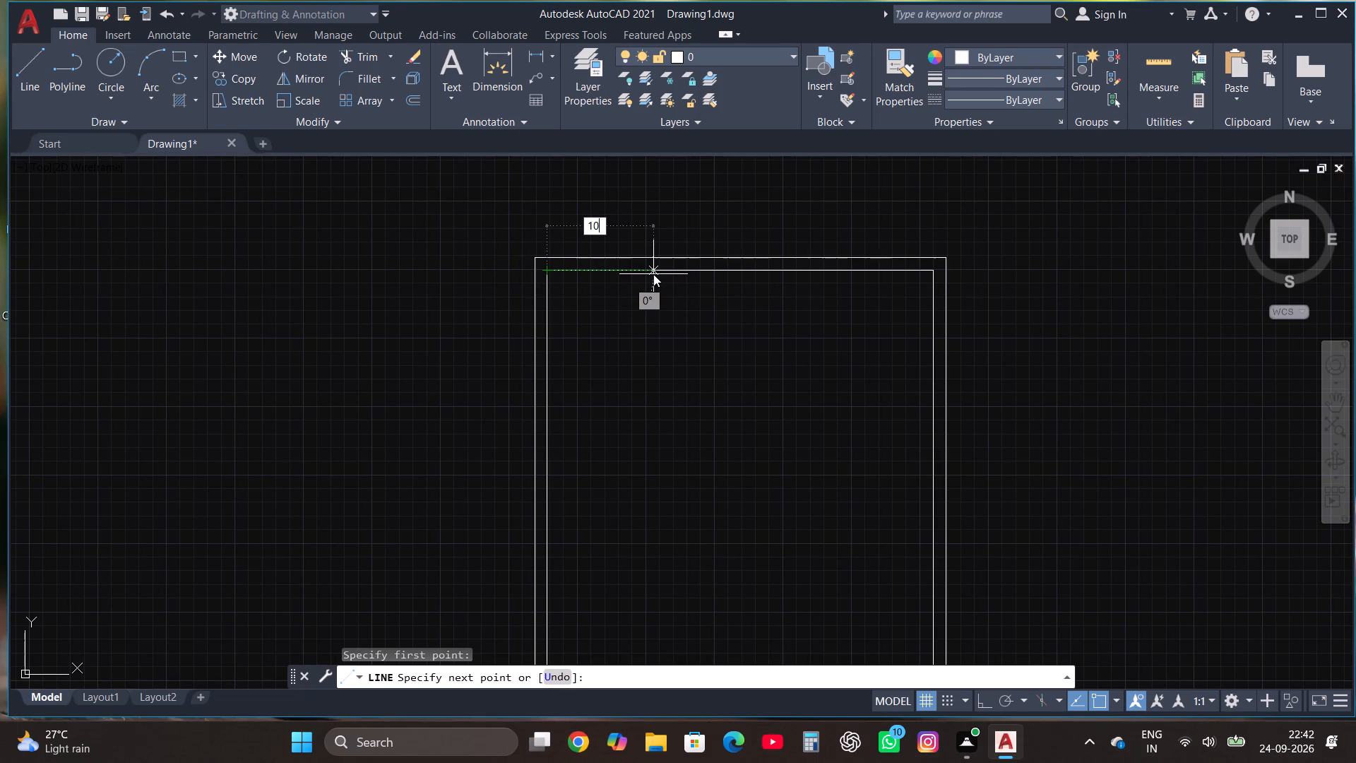
key(Return)
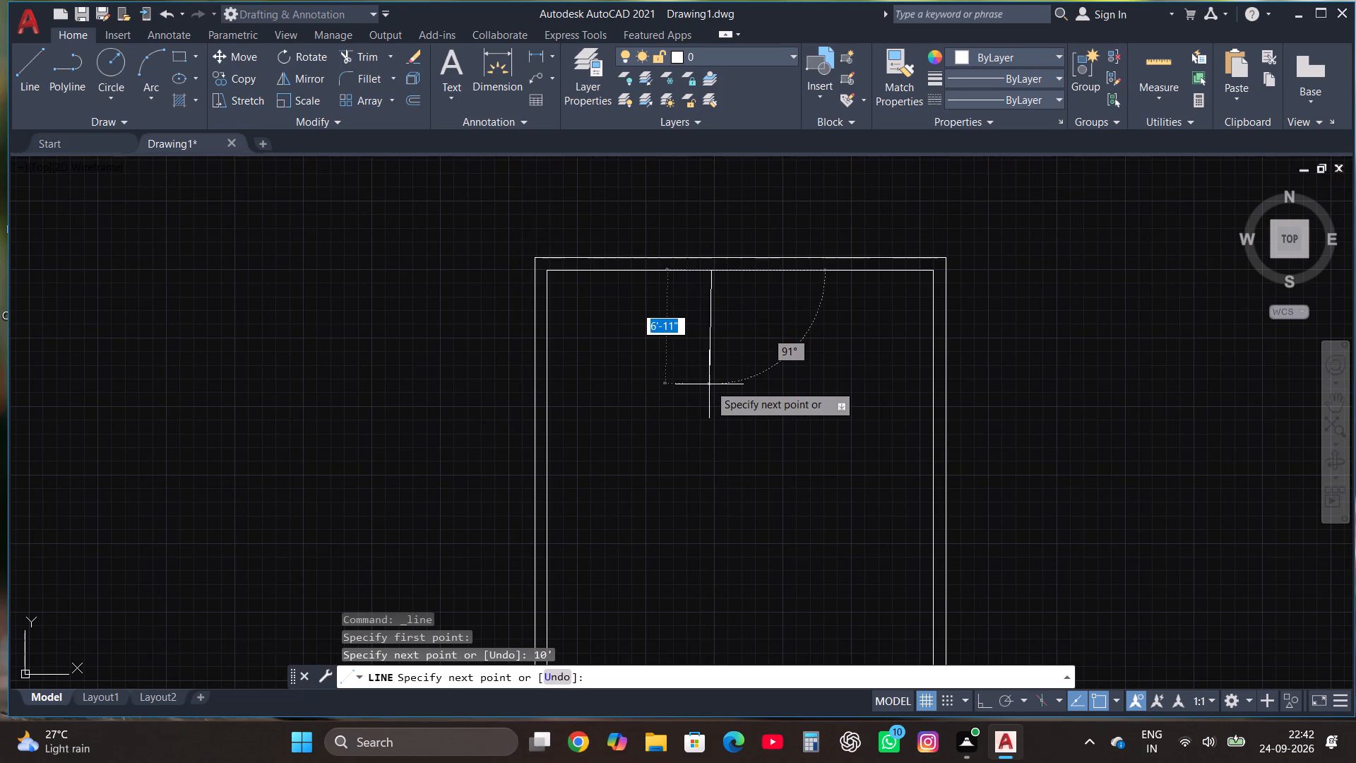
key(F8)
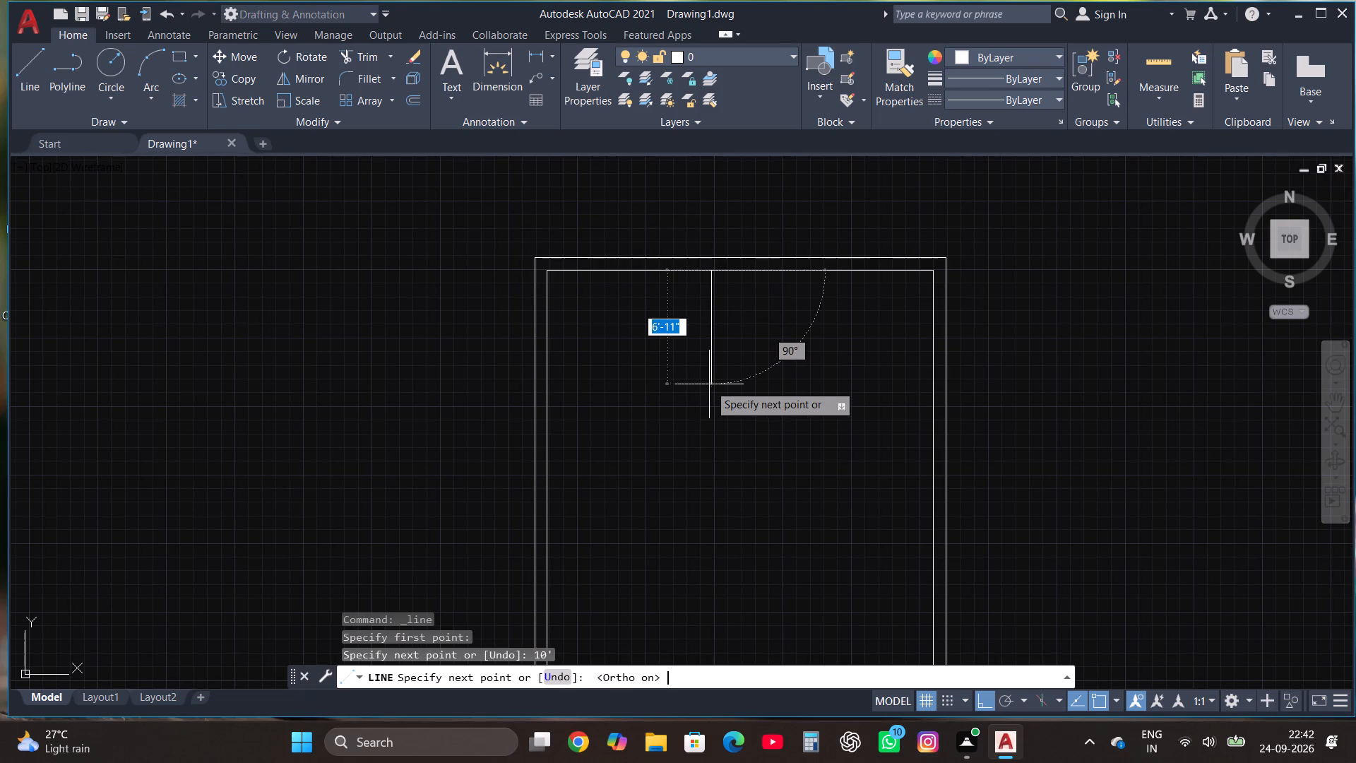
text(12')
key(Return)
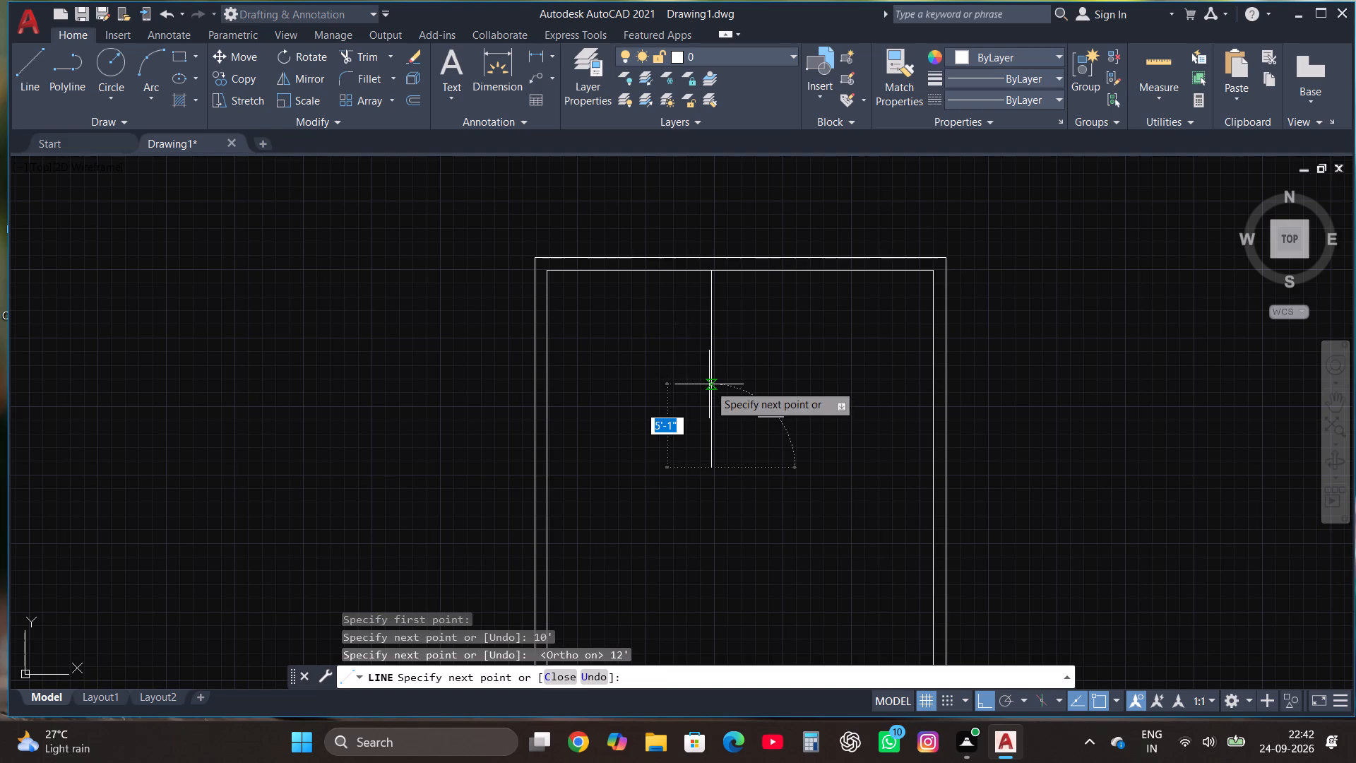
text(10')
key(Return)
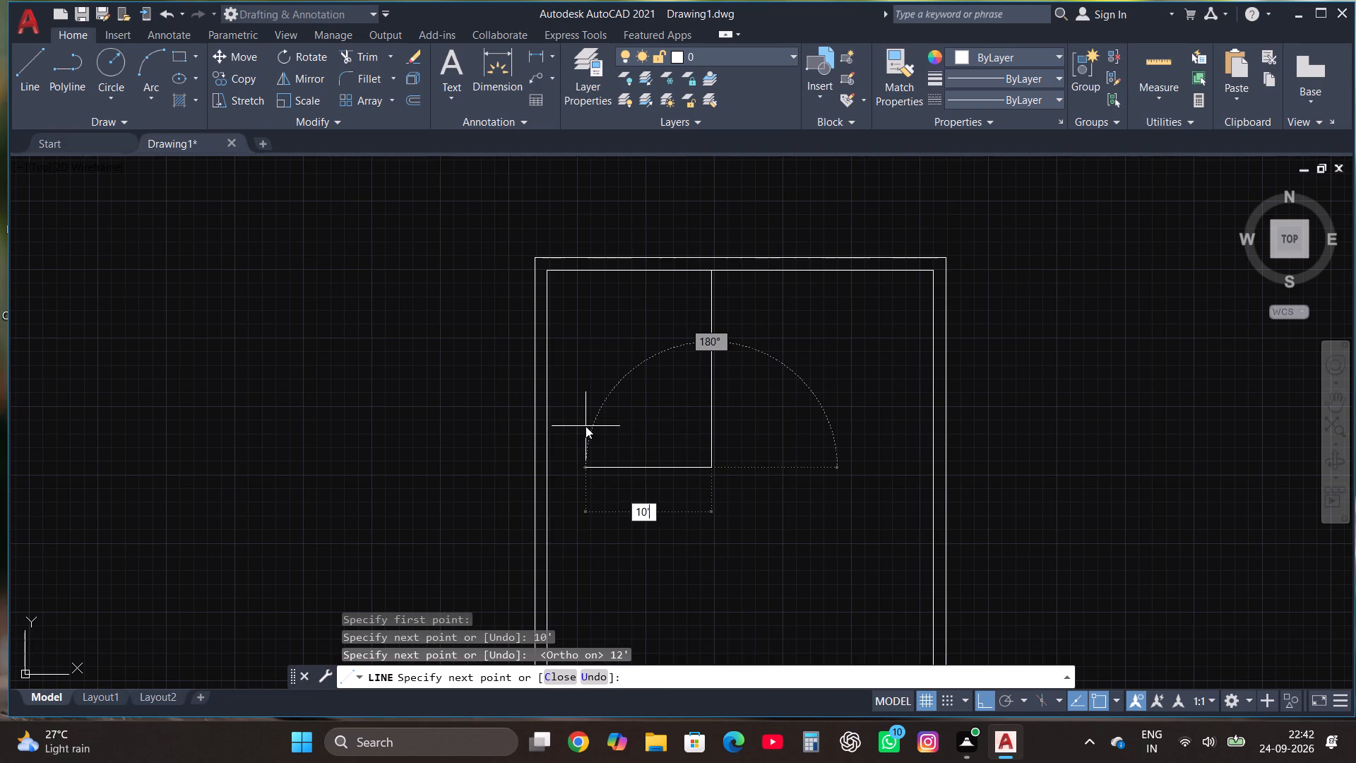
key(Escape)
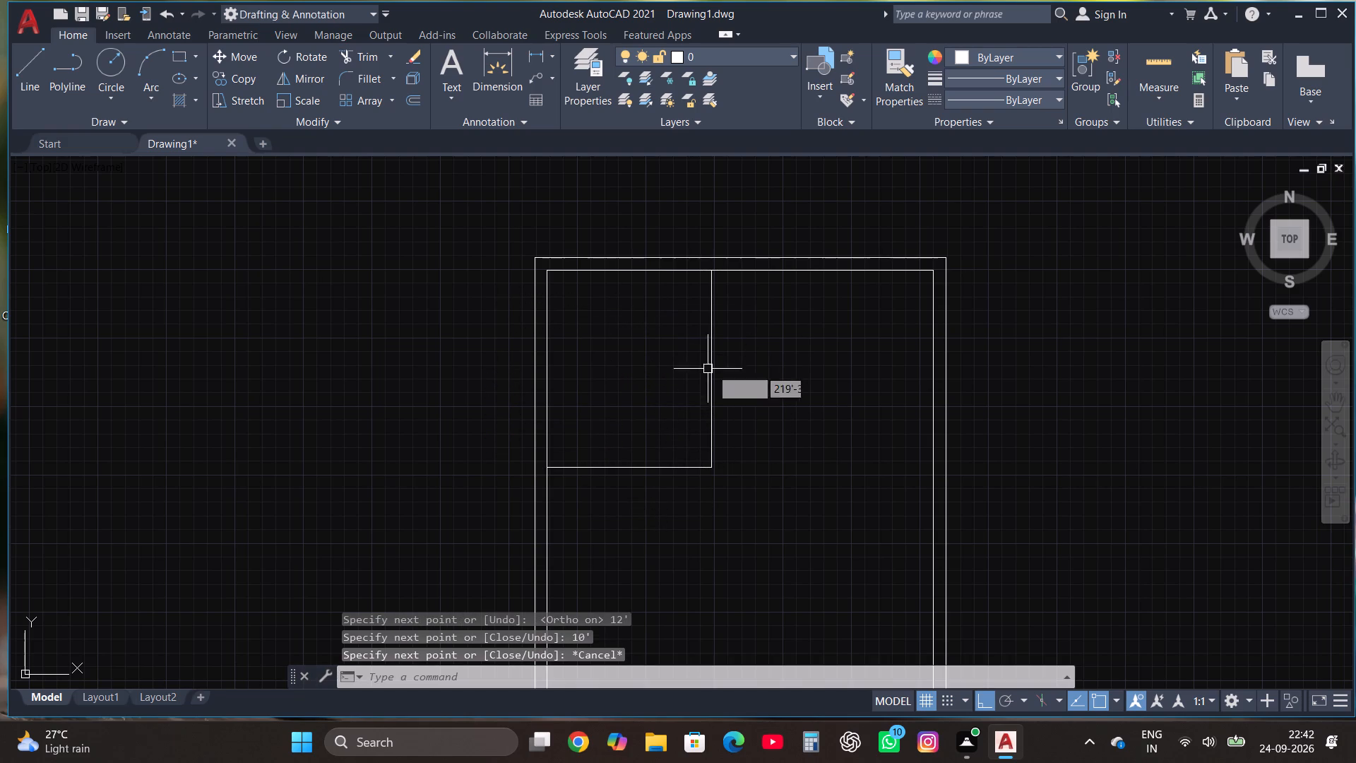
Offset the 10' by 12' room's right and bottom lines outward by 4.5" to form the partition walls.
click(713, 481)
click(703, 439)
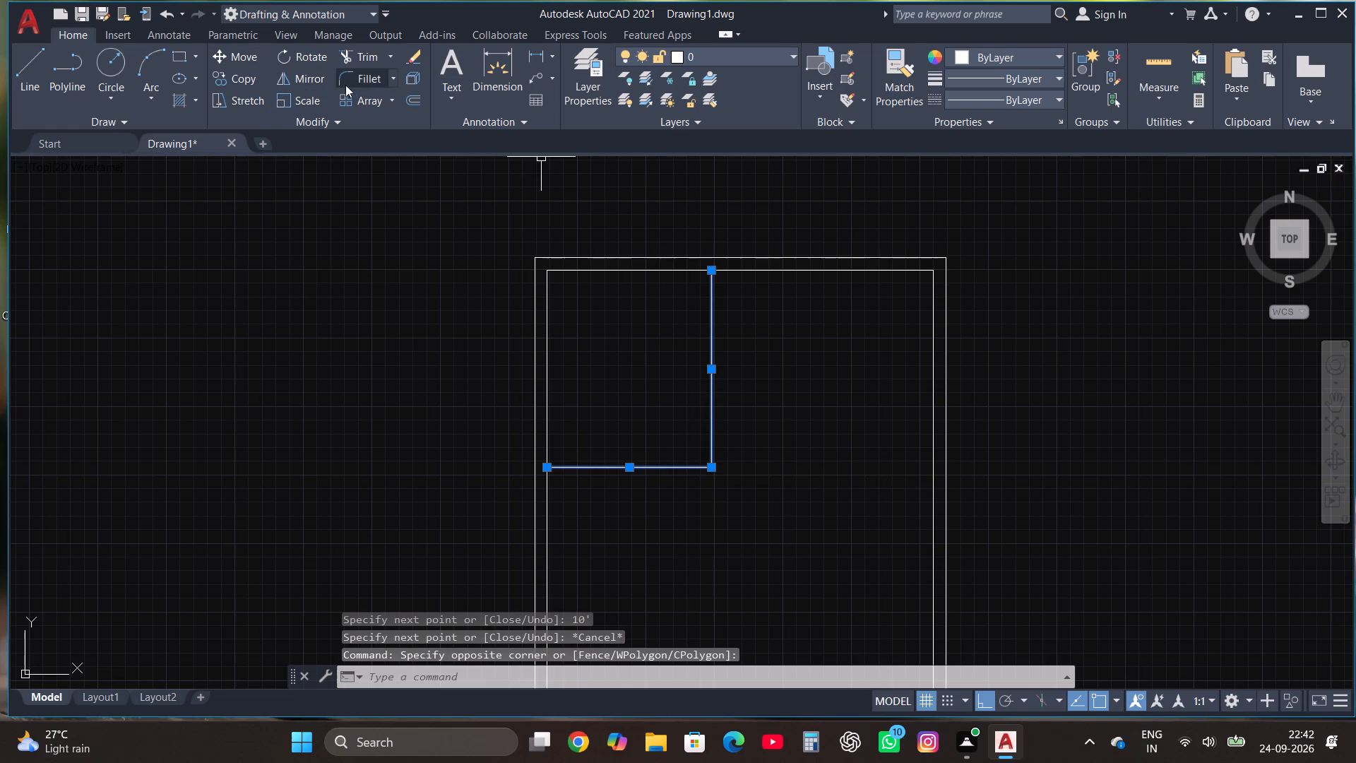
click(408, 99)
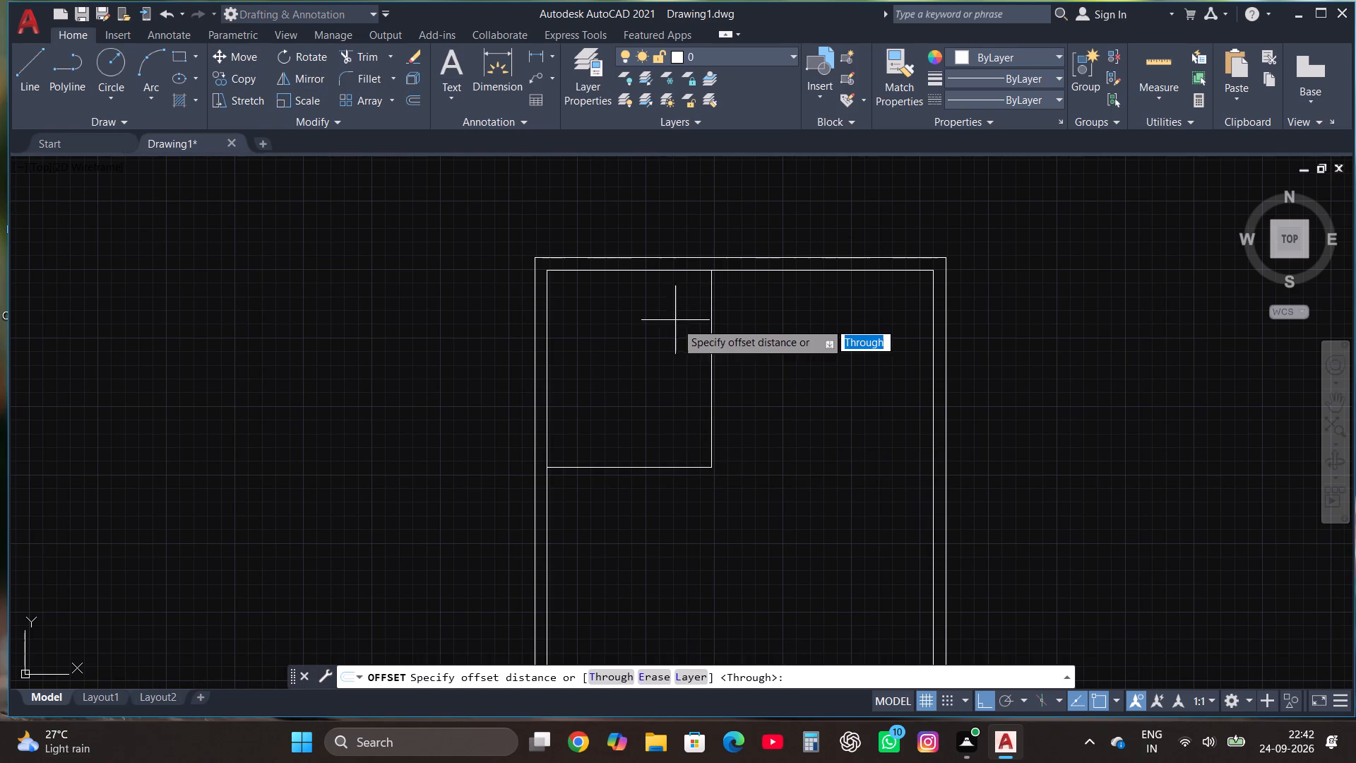
click(709, 362)
click(723, 362)
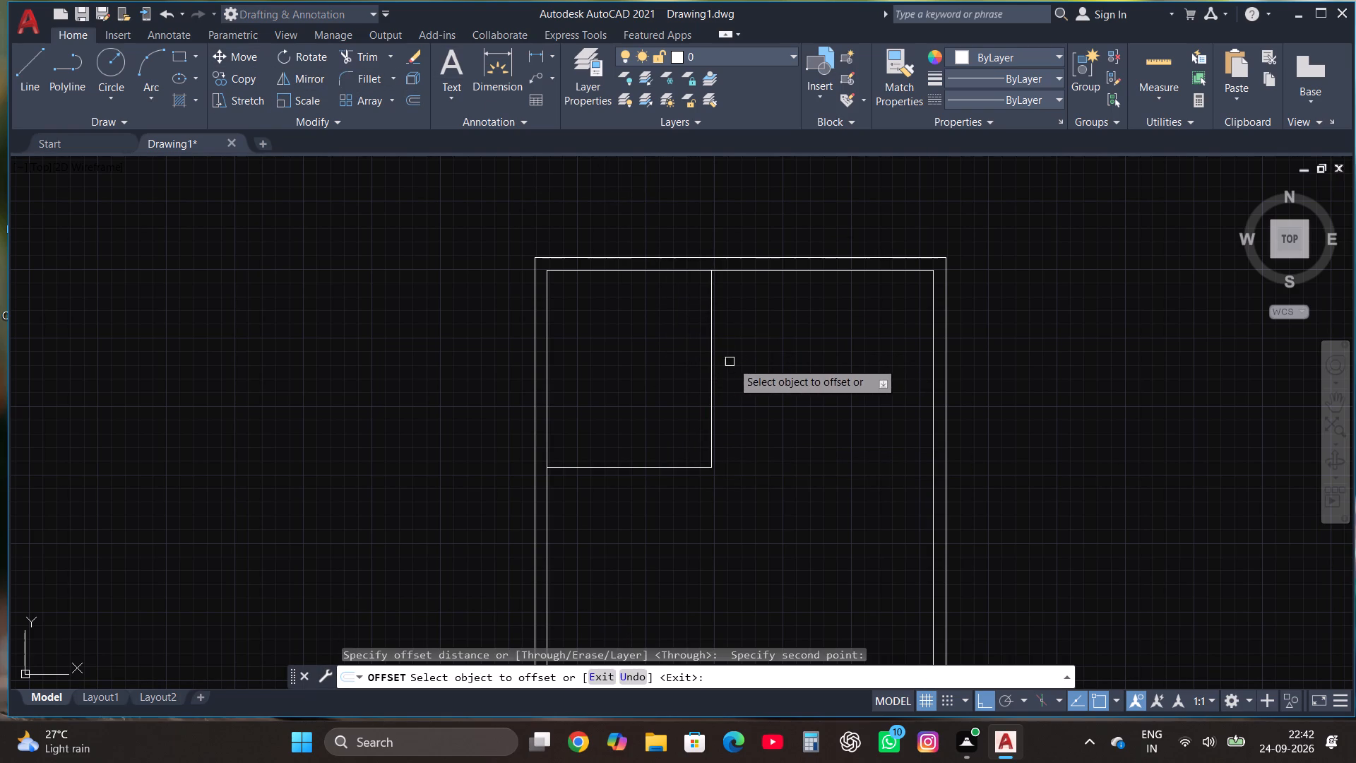
click(713, 348)
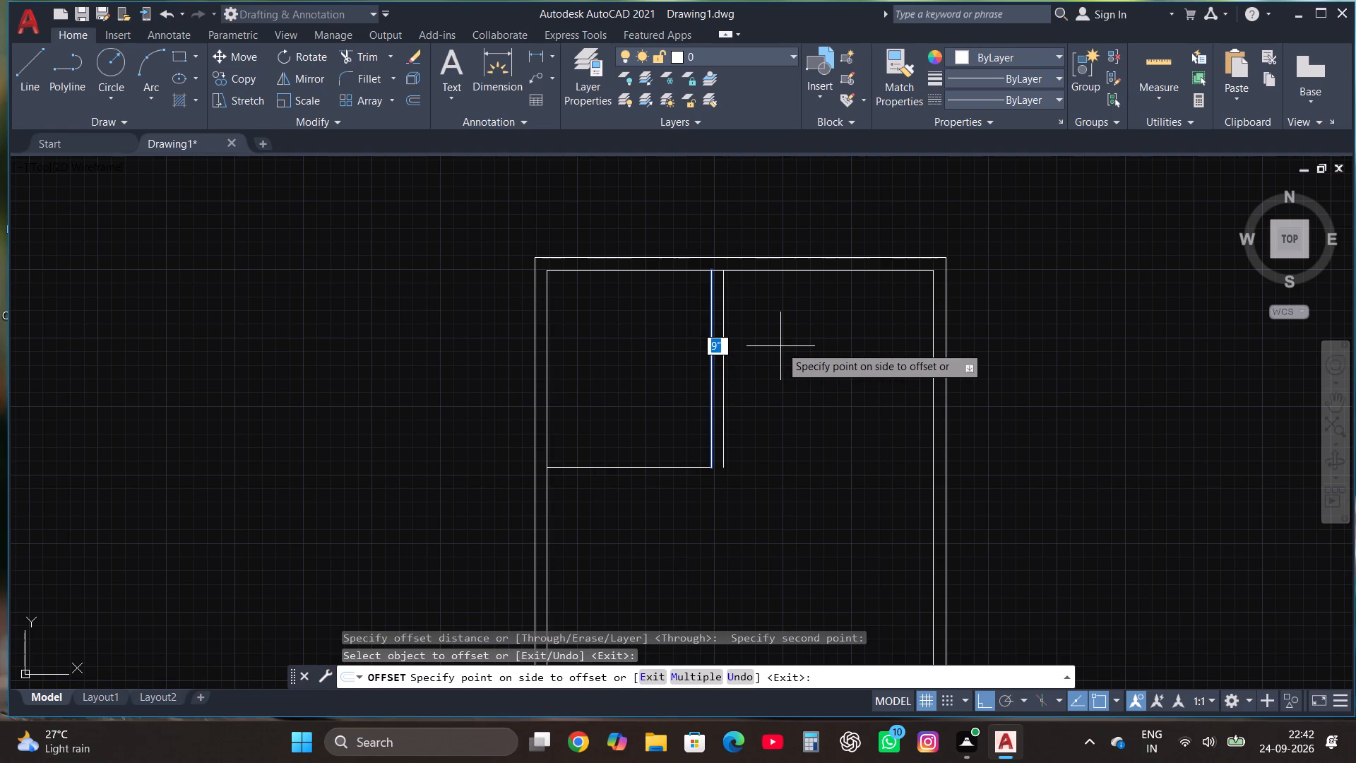
text(4.5")
key(Return)
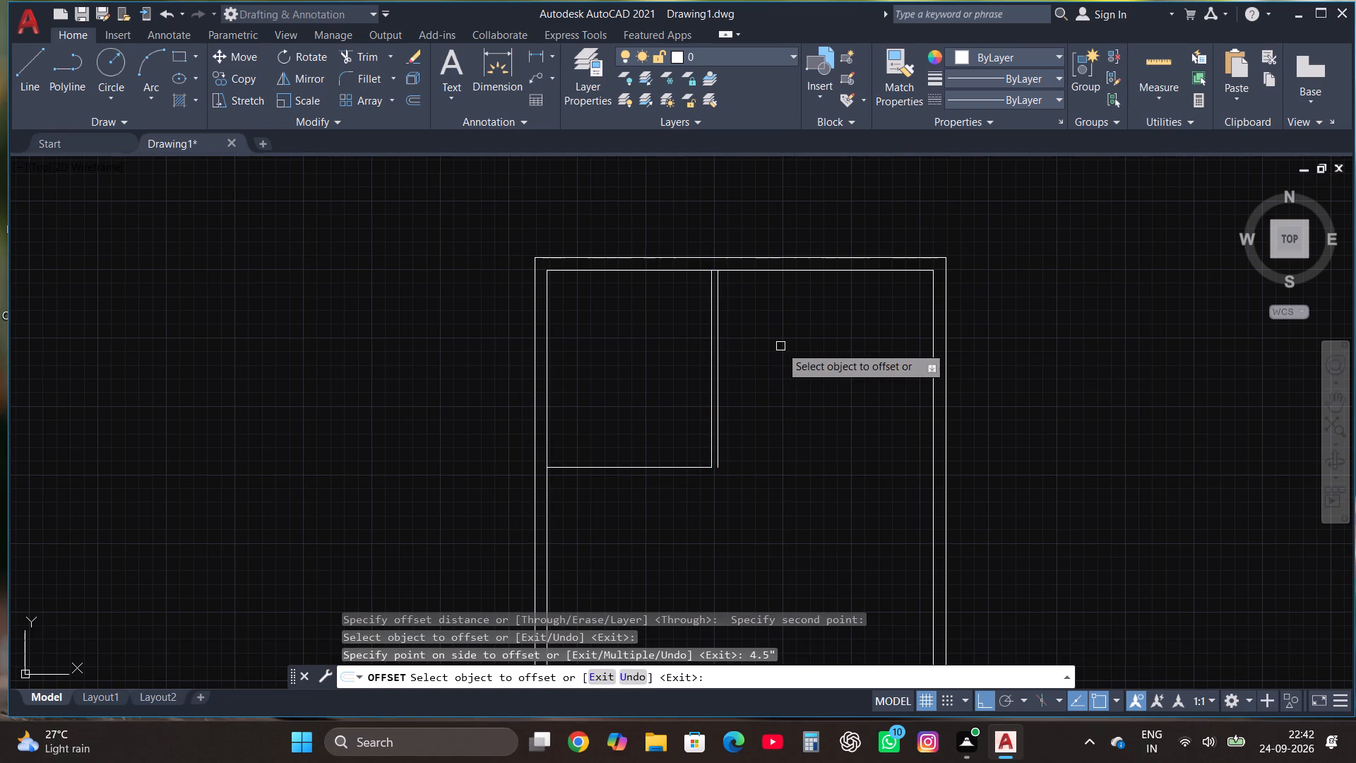
click(609, 468)
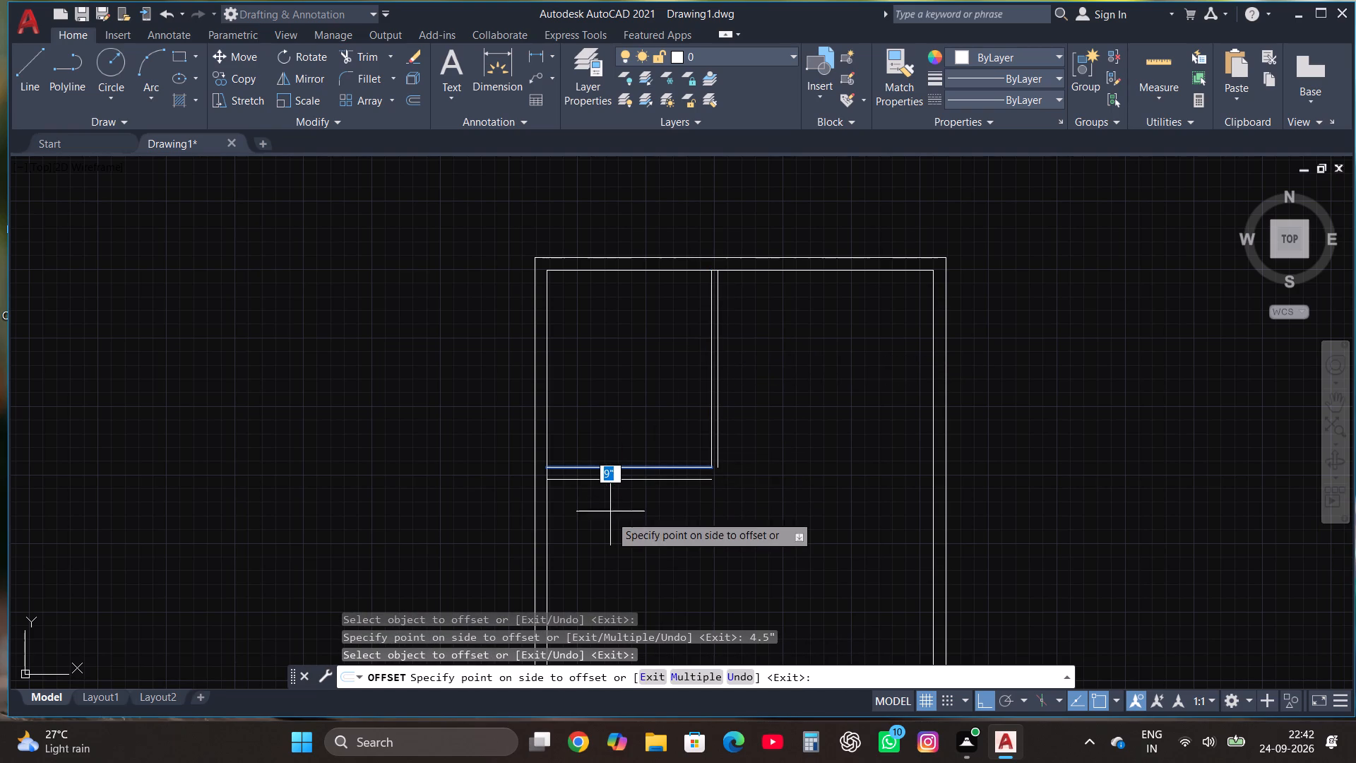
text(4.5")
key(Return)
key(Escape)
Fillet the two outer partition lines of the 10' by 12' room so they meet in a square corner.
click(355, 80)
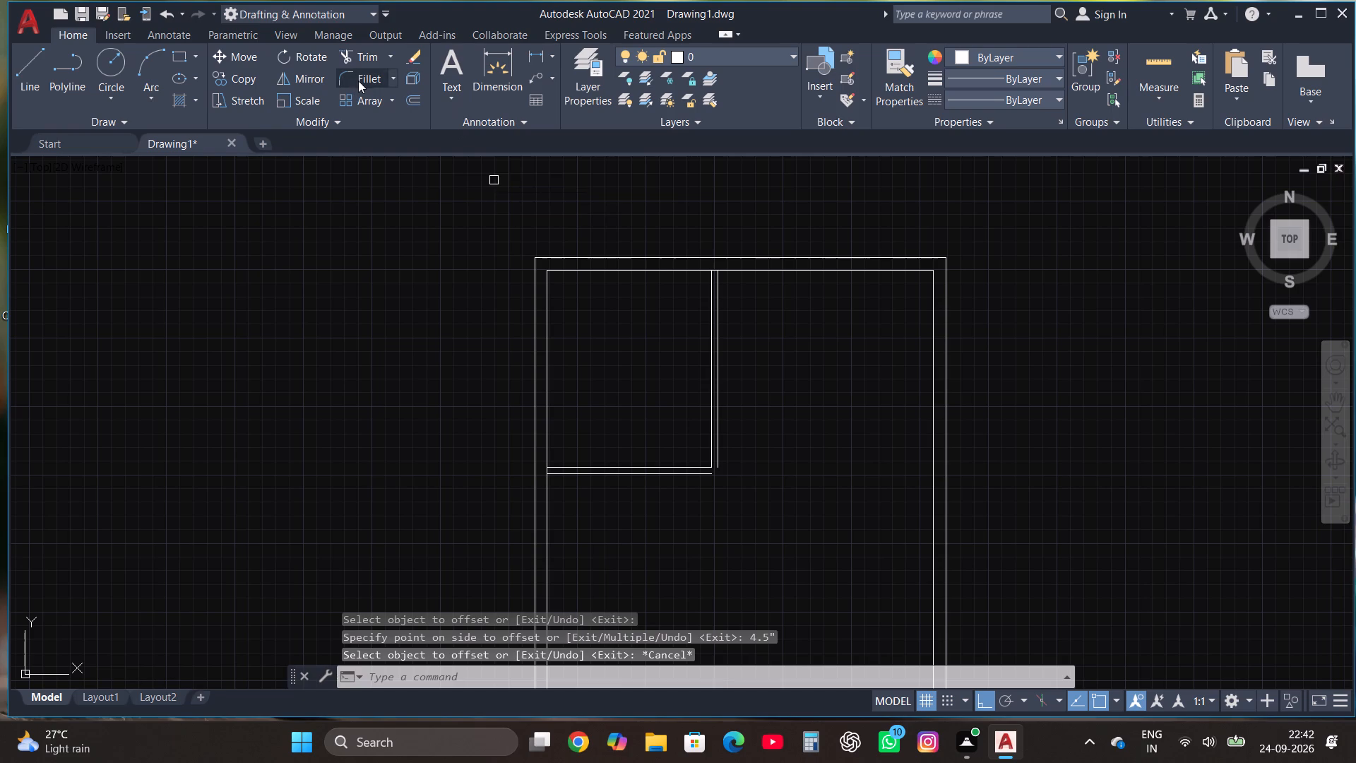
click(687, 472)
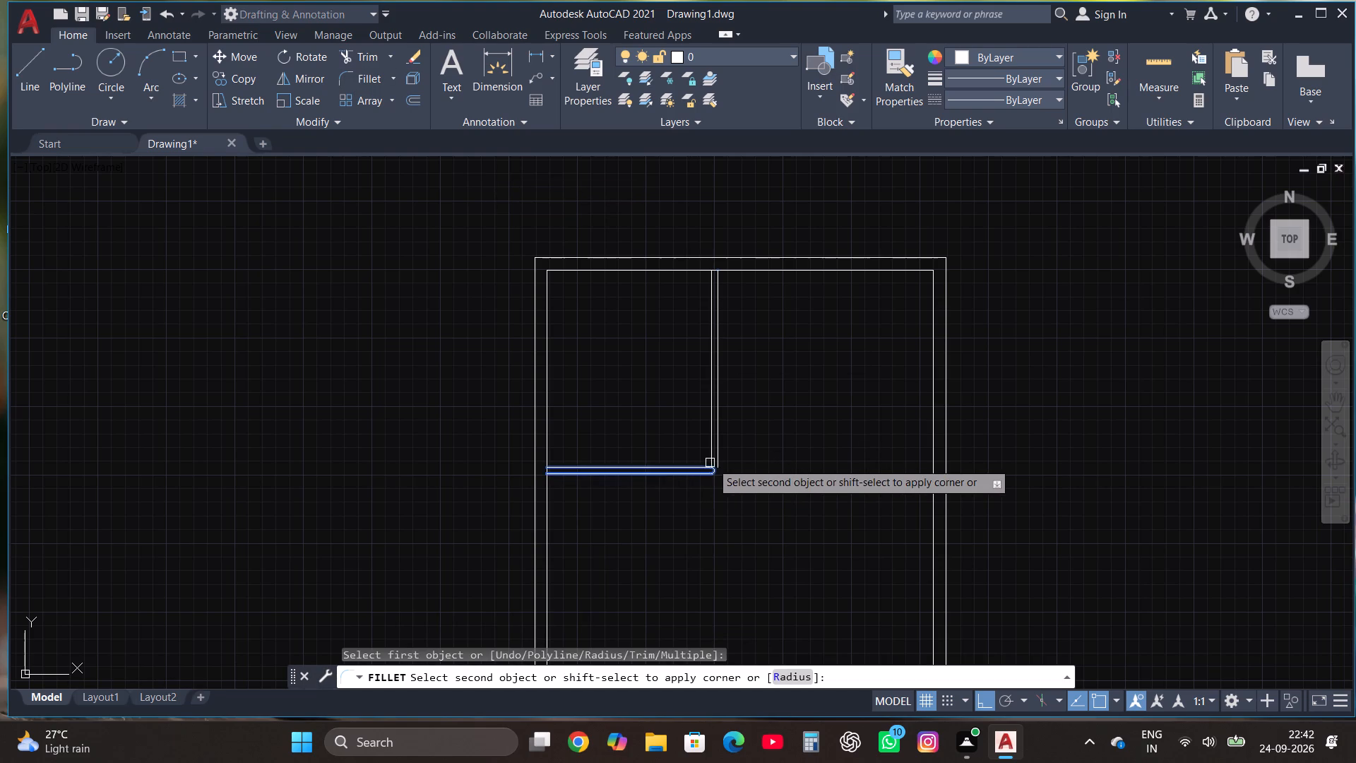
click(716, 457)
key(Escape)
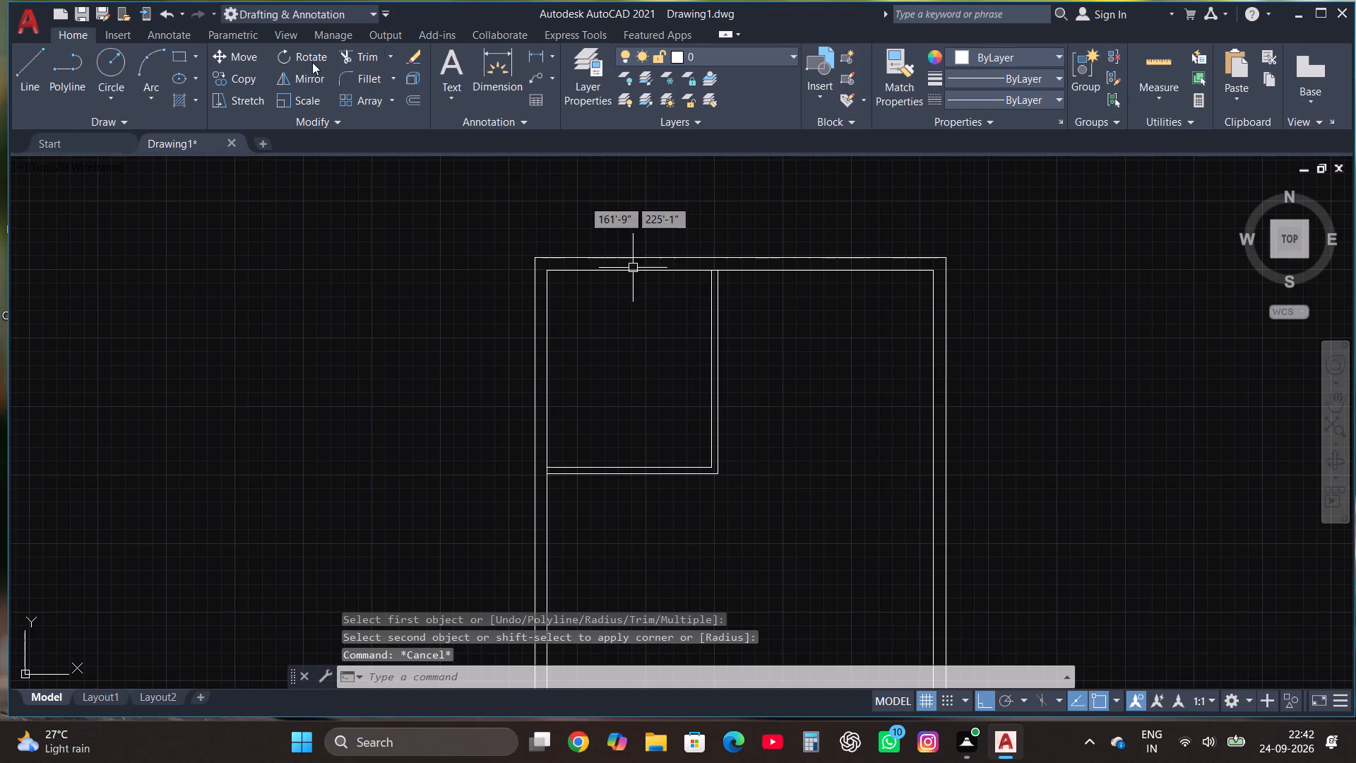
Draw lines 3'11", 4'9" and 3'11" along the top inner wall to outline a small room right of the 10' by 12' room.
click(33, 65)
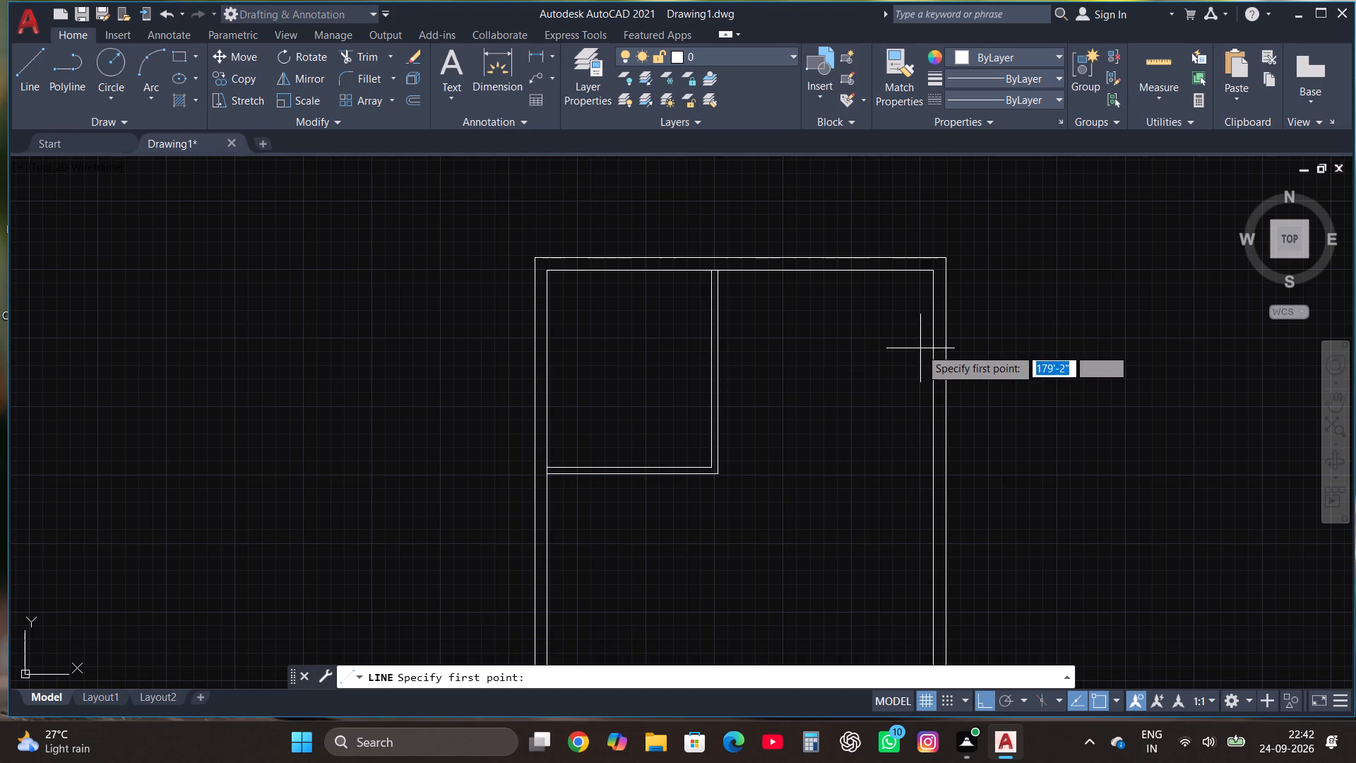
scroll(831, 331, up, 1)
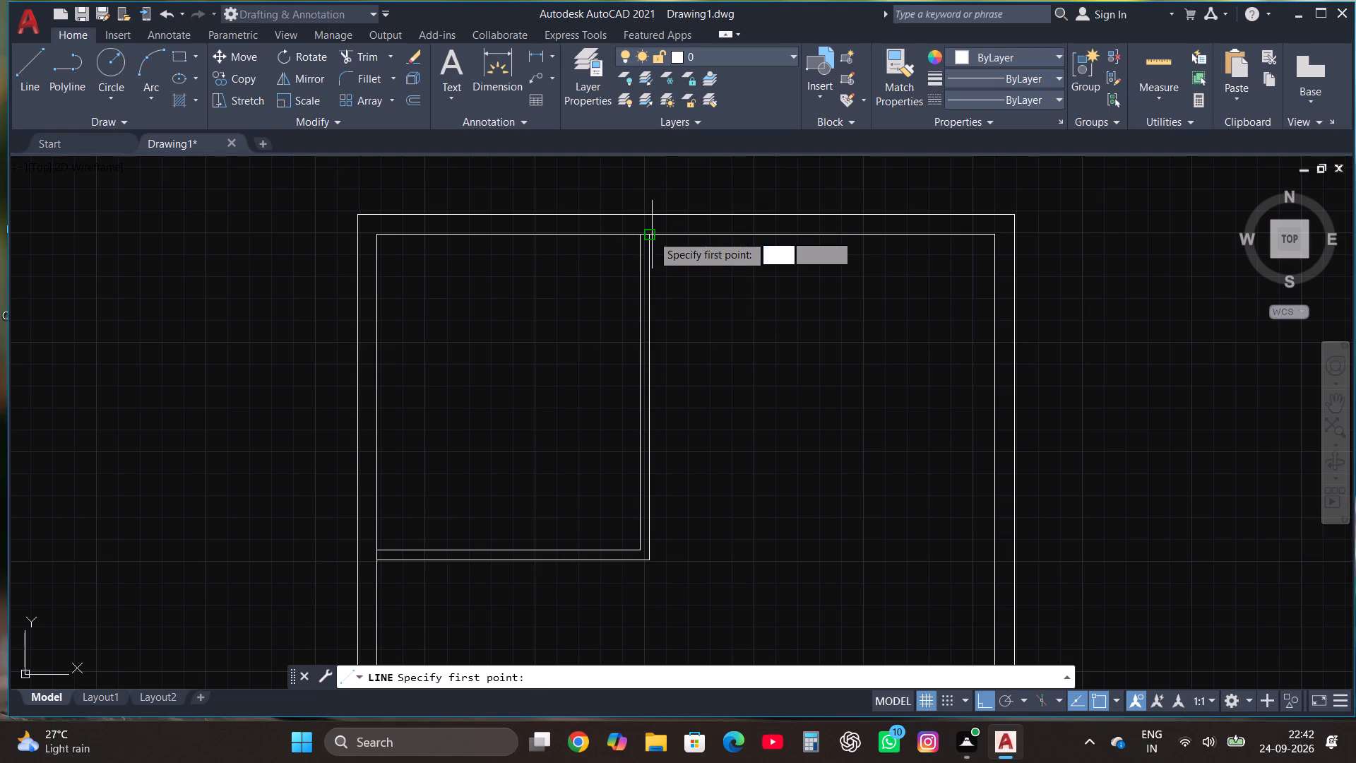
click(646, 237)
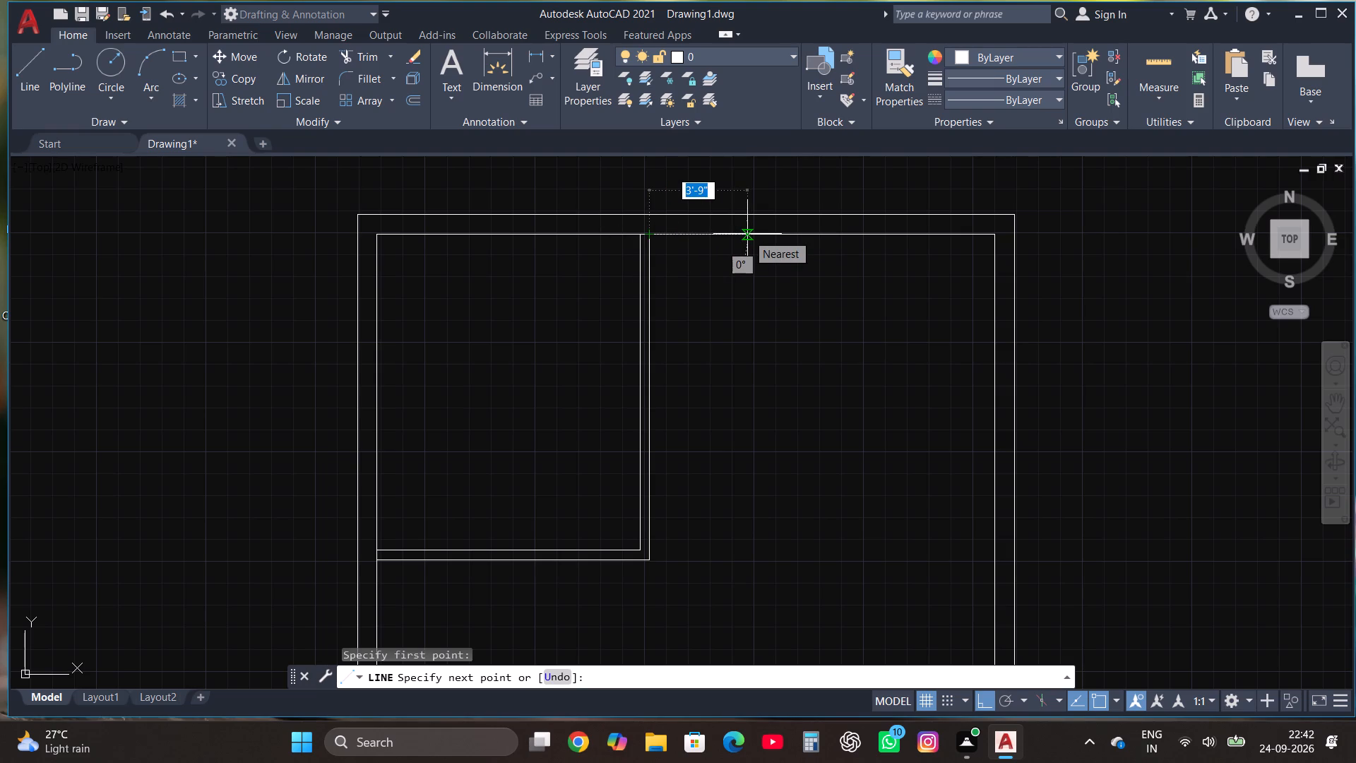
text(3'11")
key(Return)
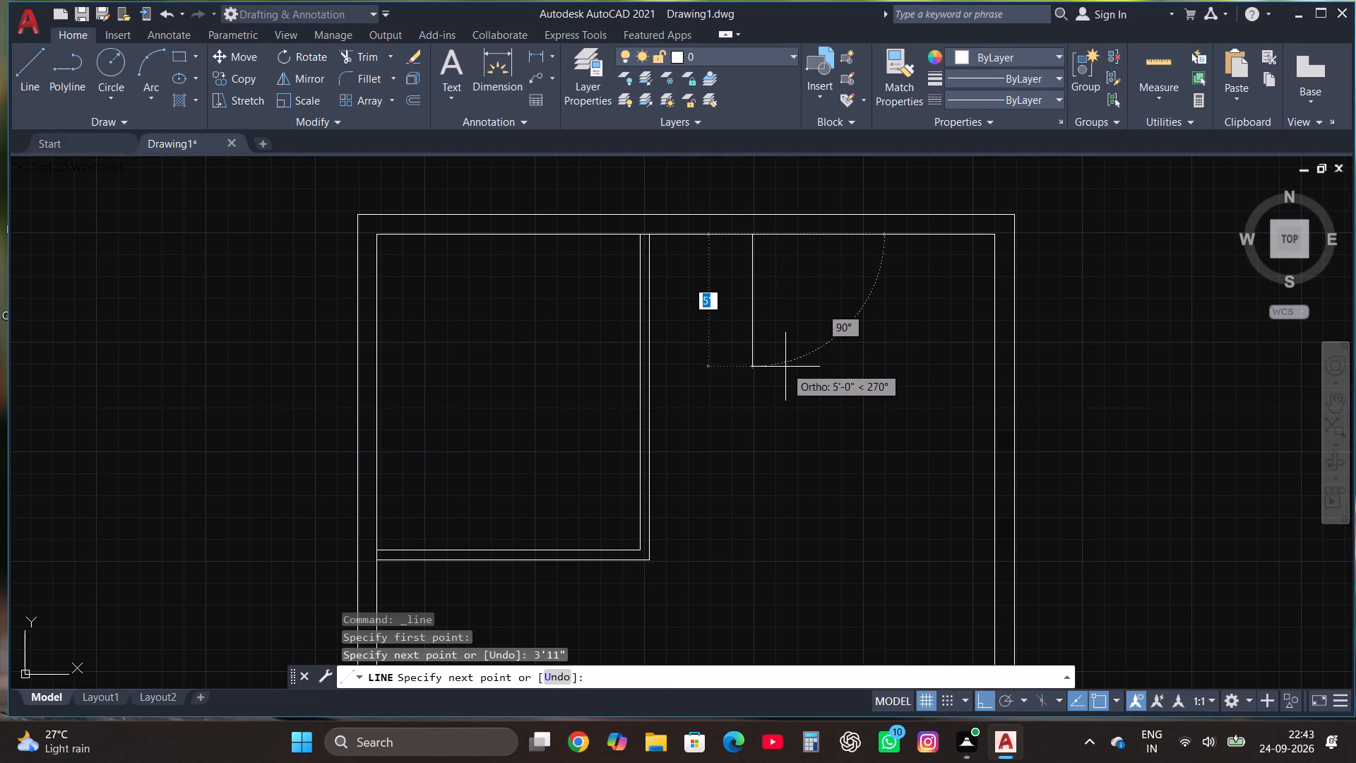
text(4'9")
key(Return)
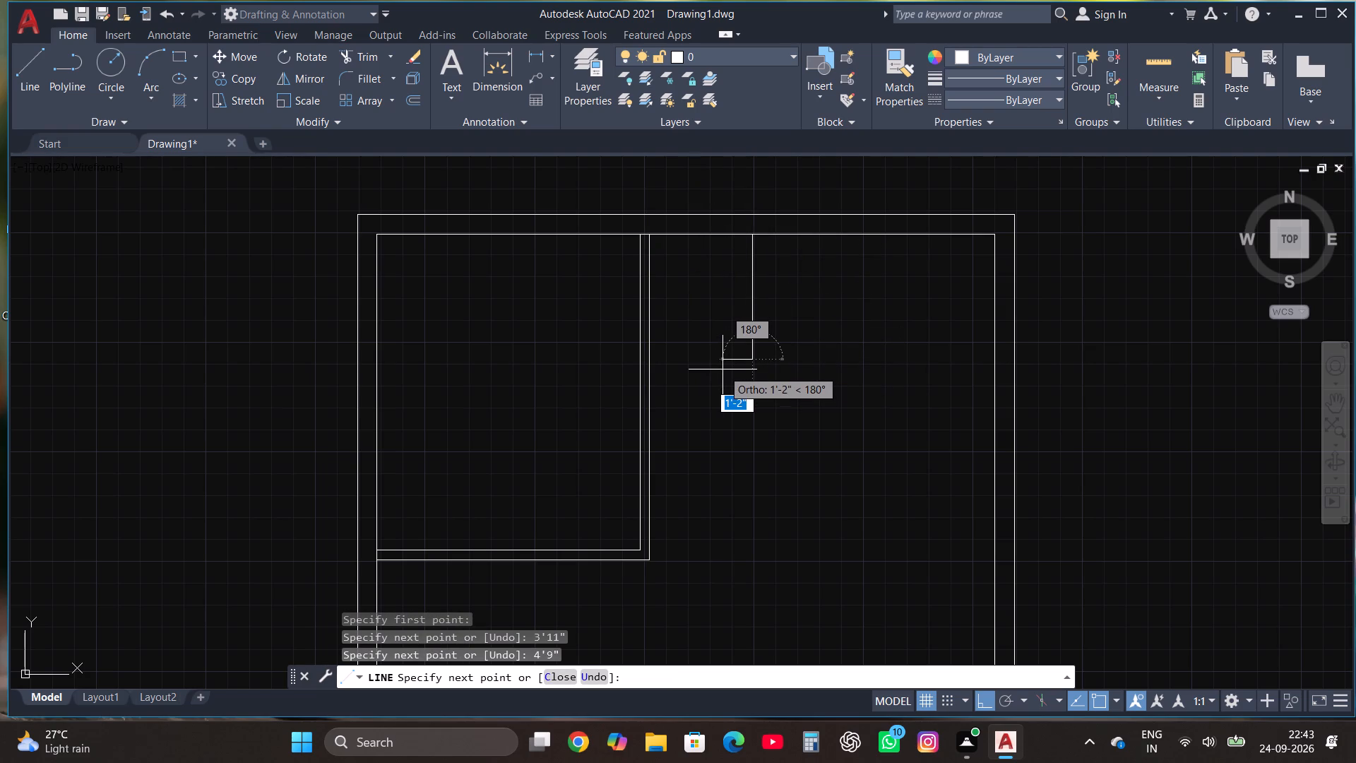
text(3'11")
key(Return)
key(Escape)
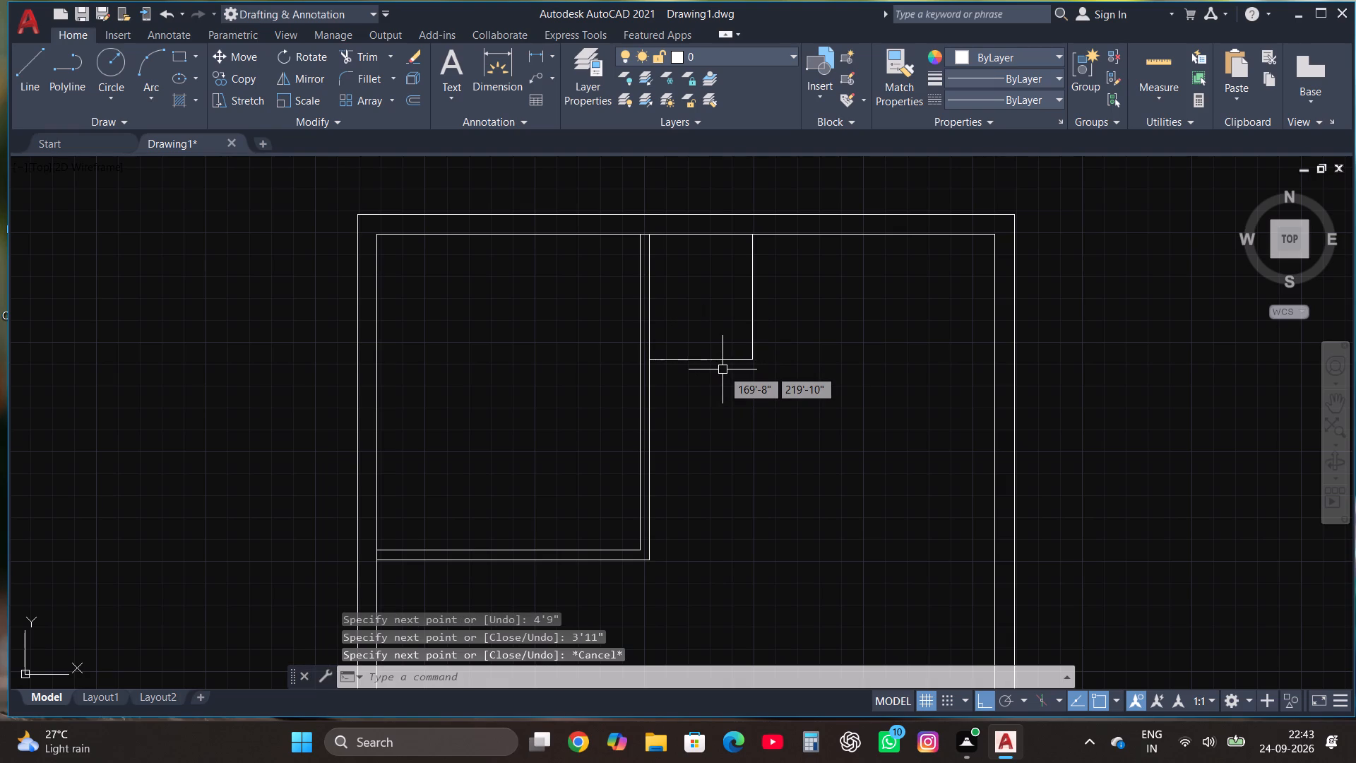
Offset the small 3'11" by 4'9" room's bottom and right lines outward by 4.5" for its partition walls.
click(747, 385)
click(742, 343)
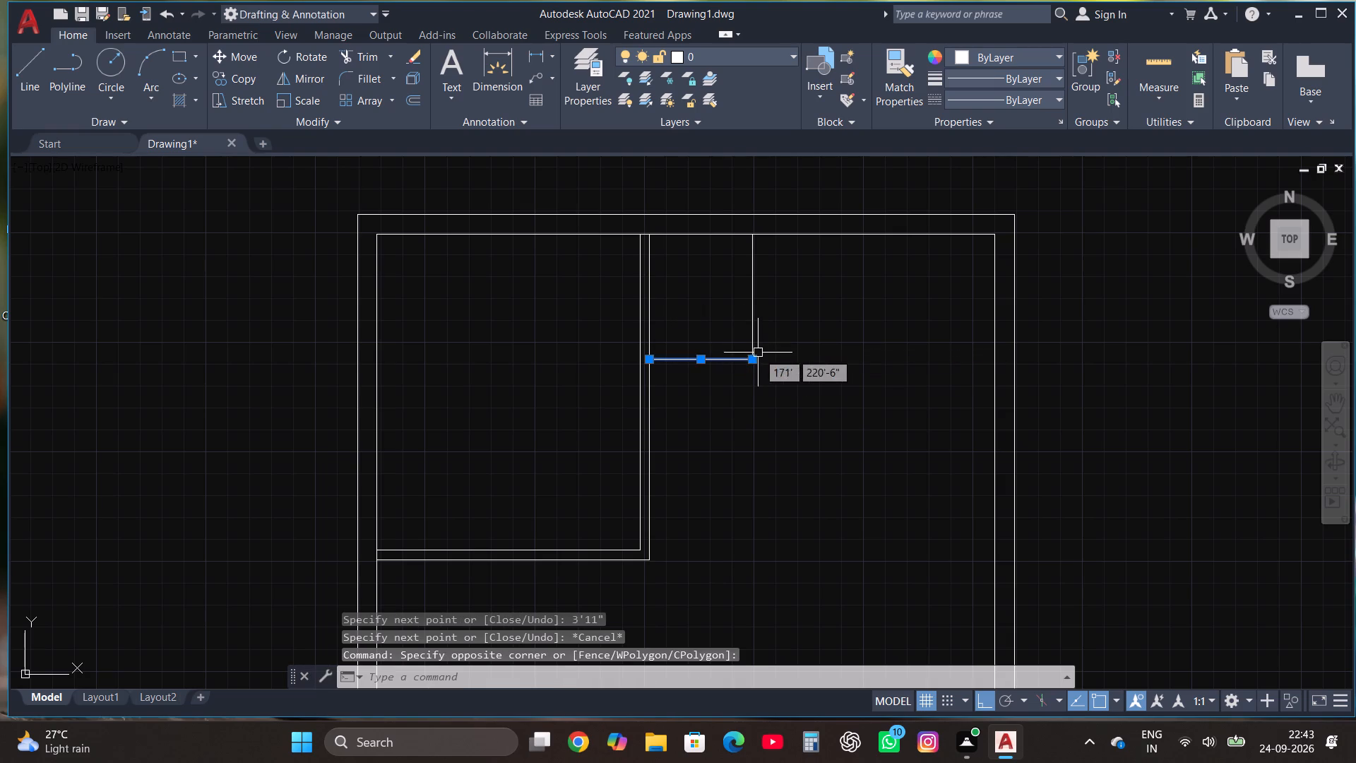
click(758, 353)
click(749, 326)
click(417, 93)
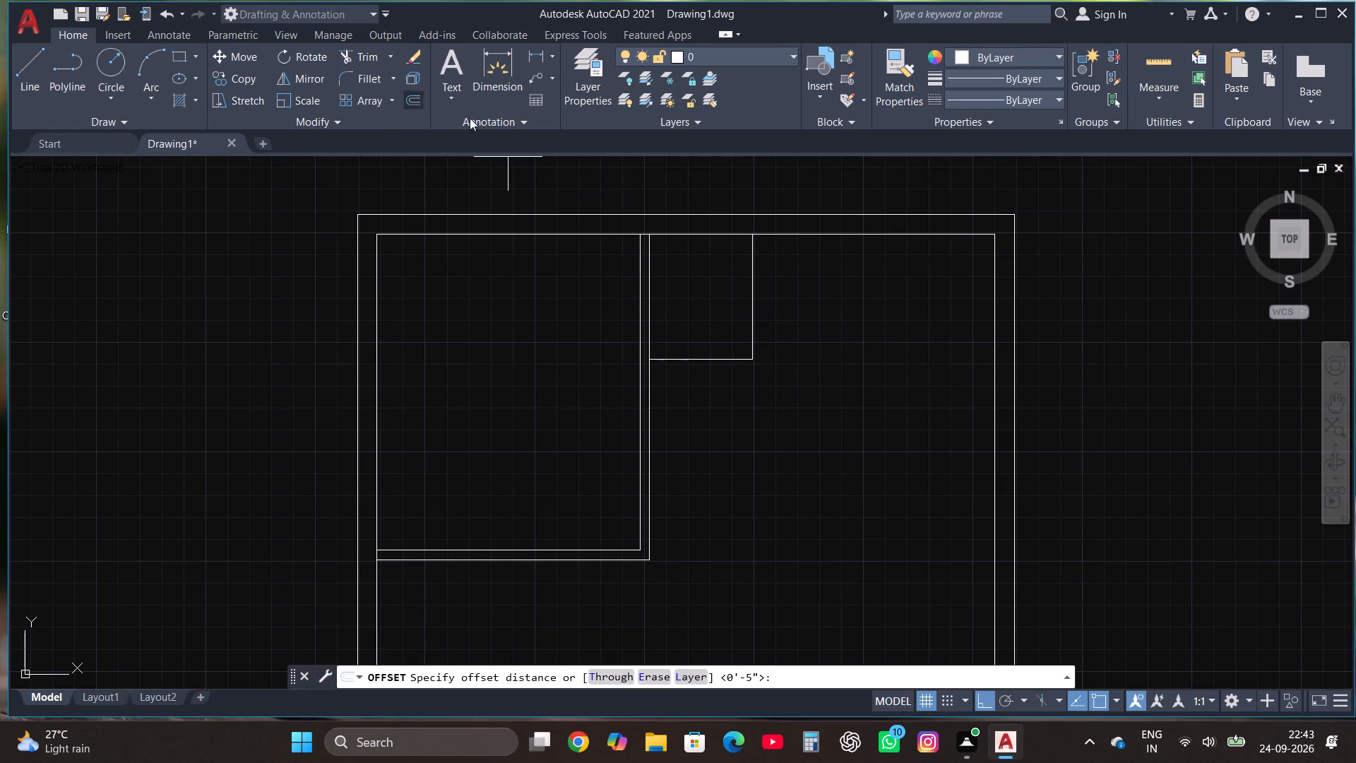
click(685, 360)
click(689, 377)
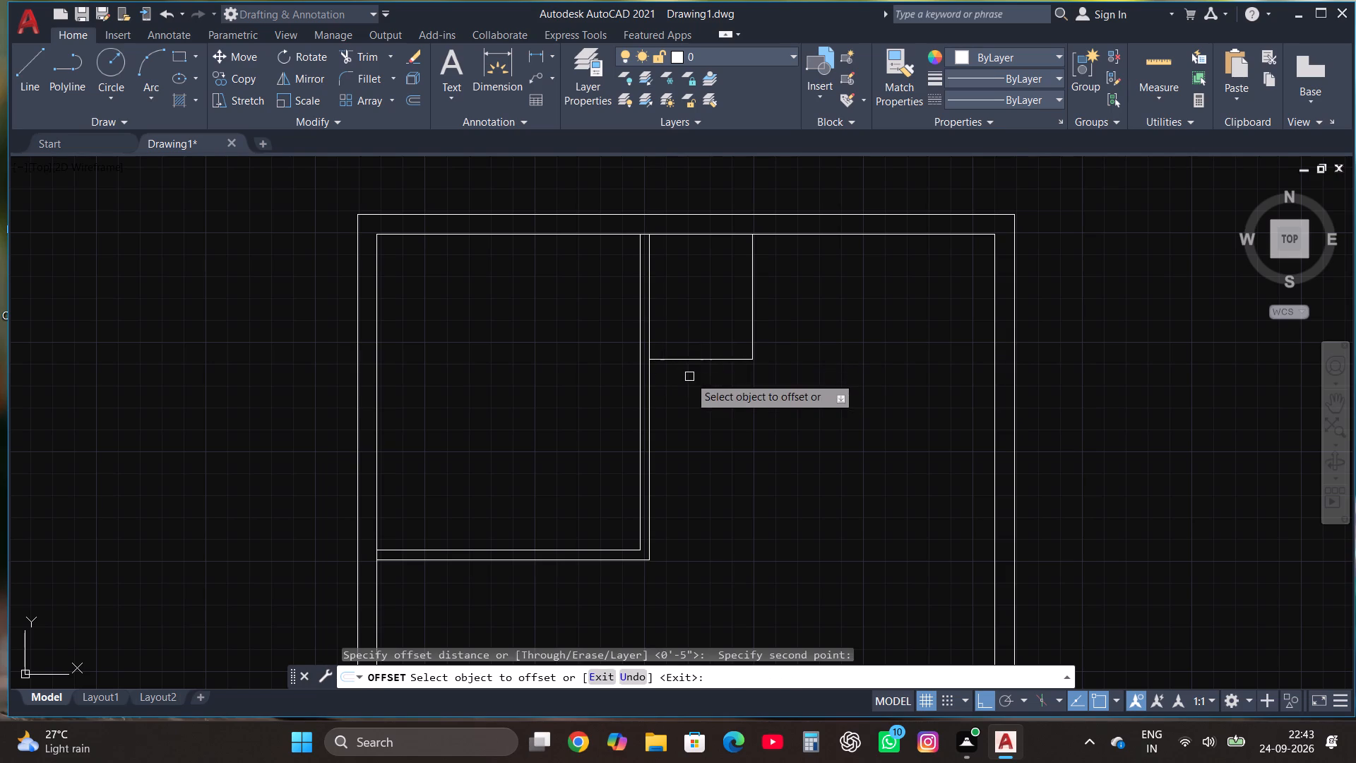
click(697, 355)
text(4.5")
key(Return)
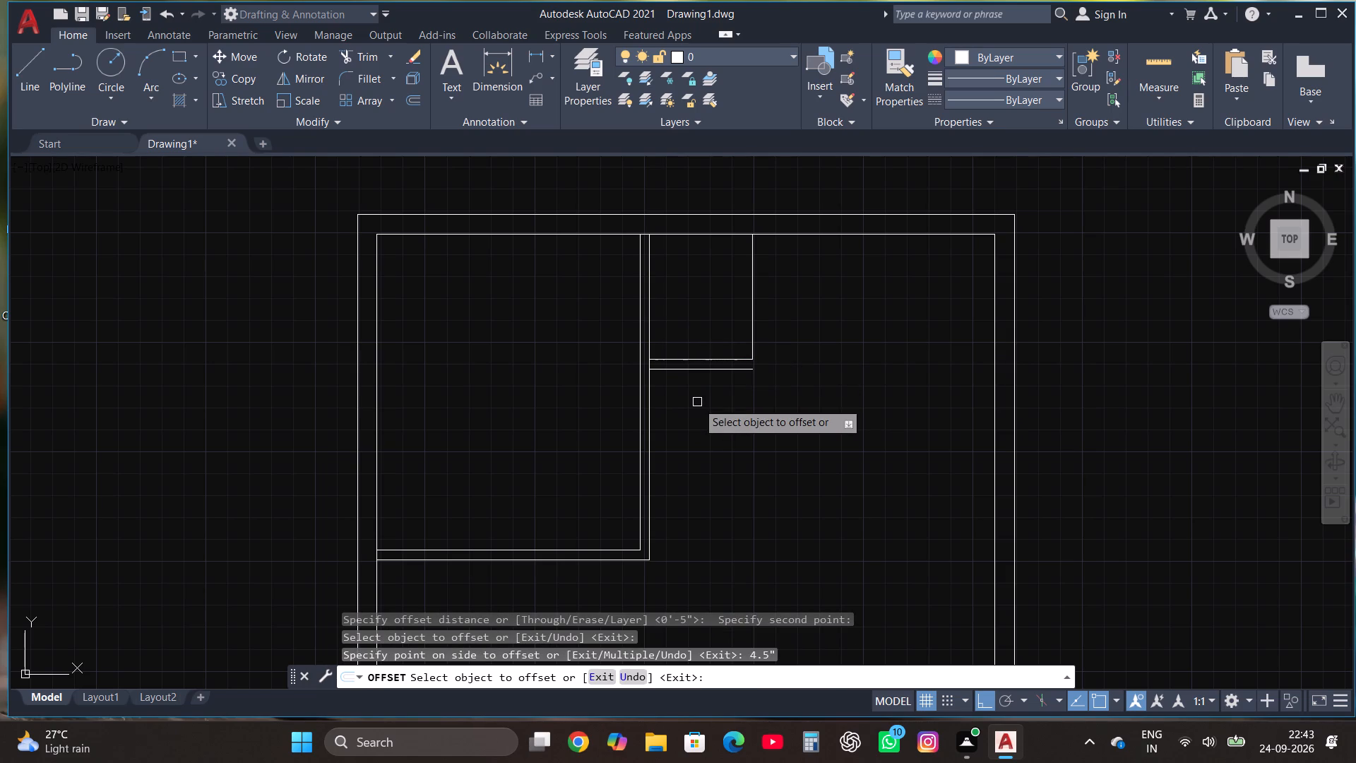
click(755, 314)
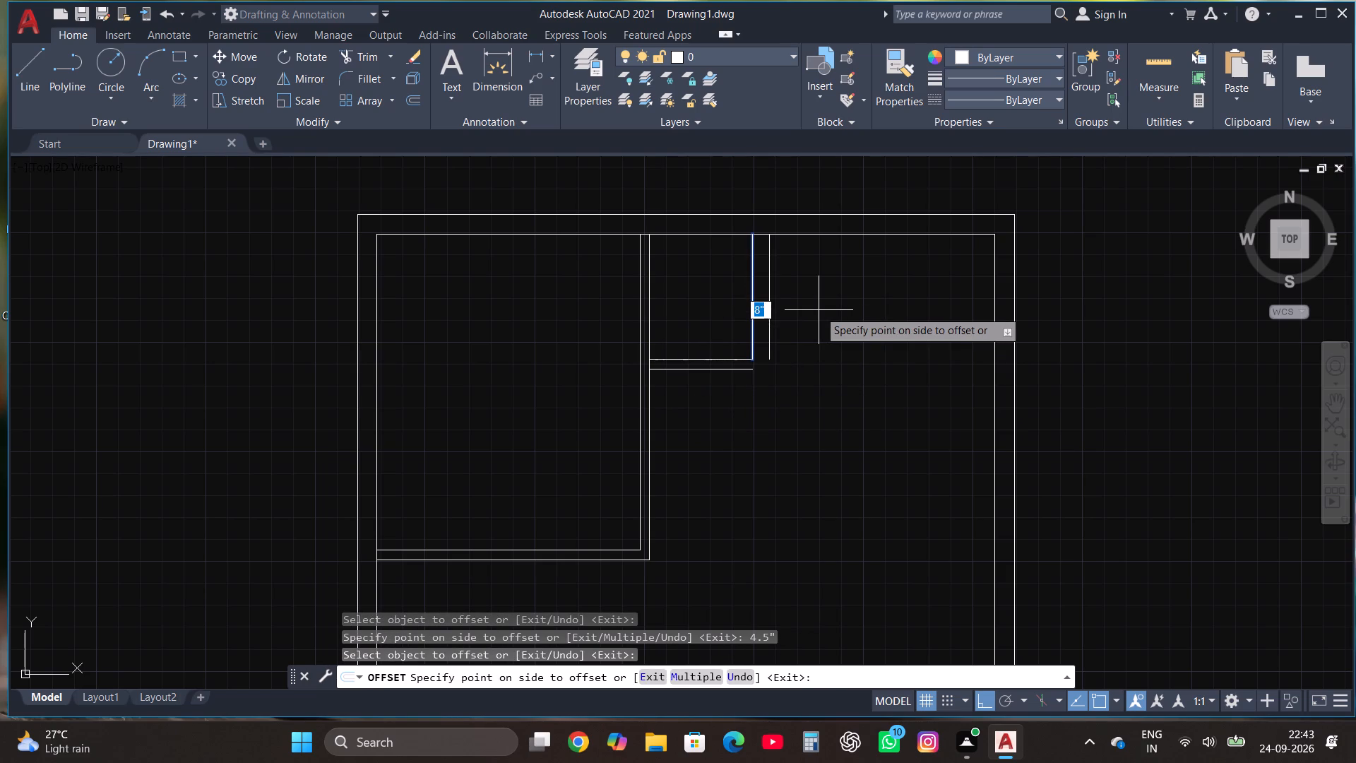
text(4.5")
key(Return)
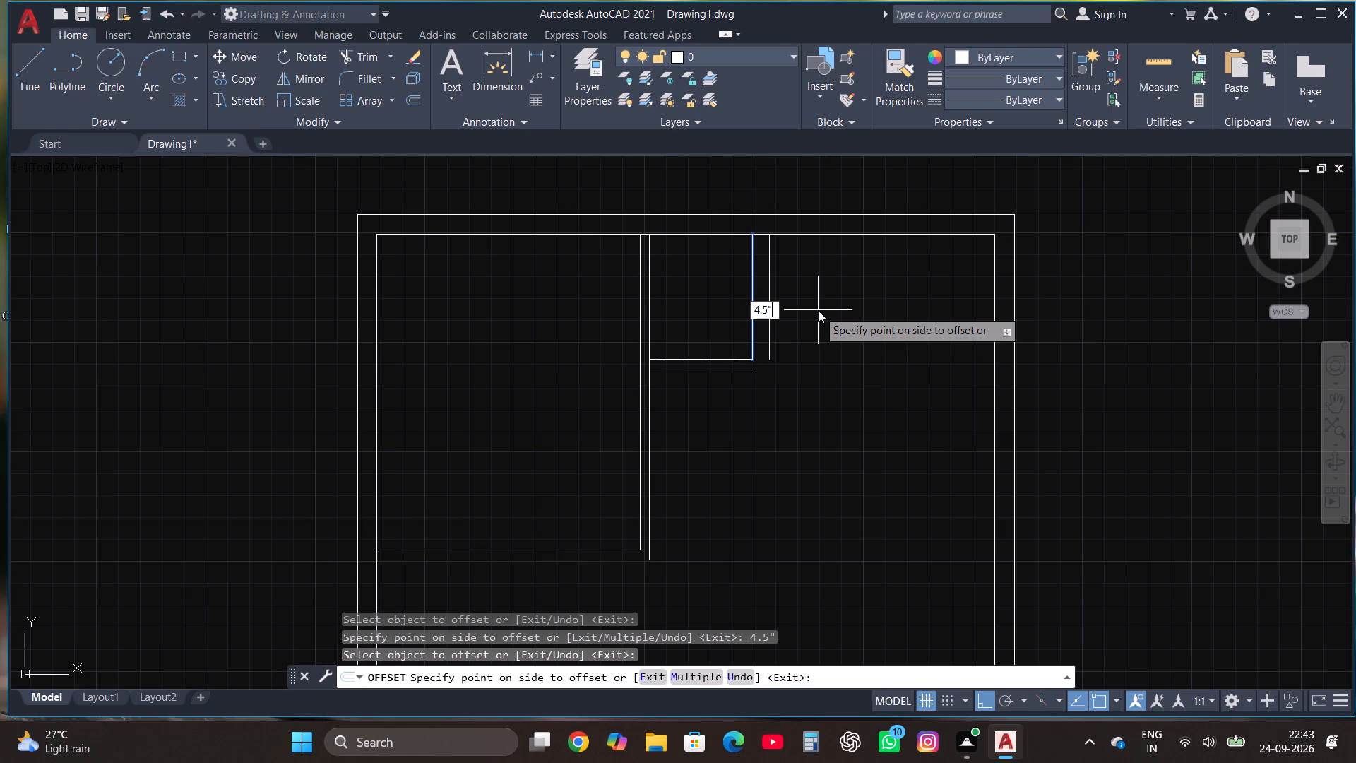
key(Escape)
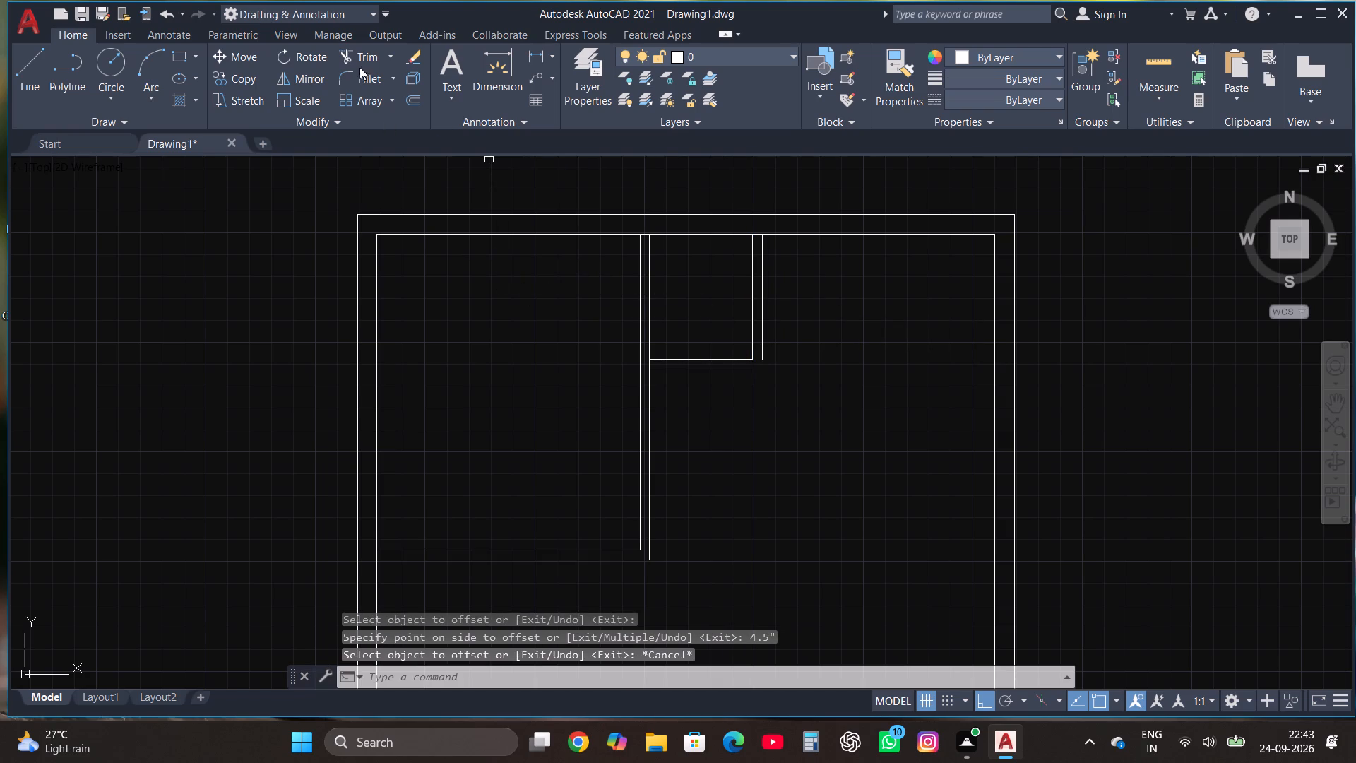
Fillet the small room's two outer partition lines so they meet in a square corner.
click(355, 82)
click(694, 365)
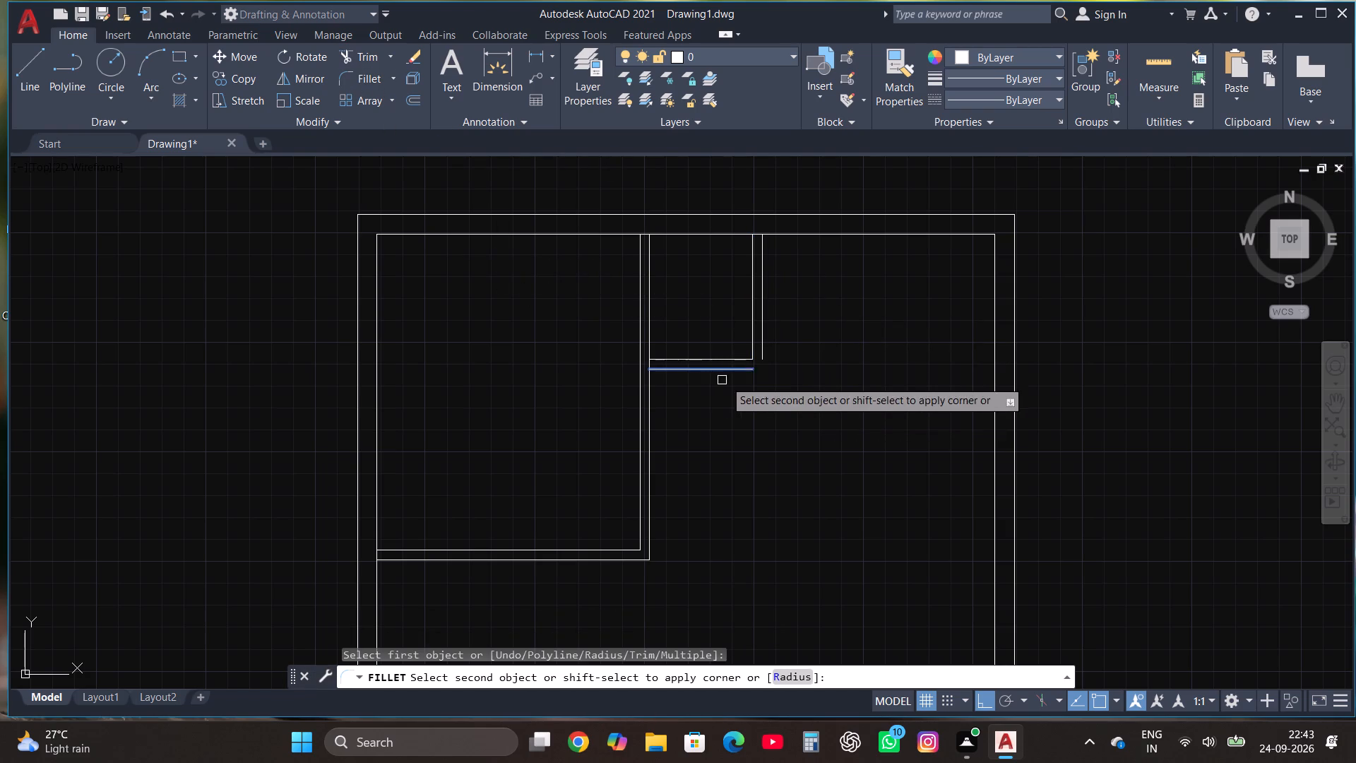
click(761, 347)
key(Escape)
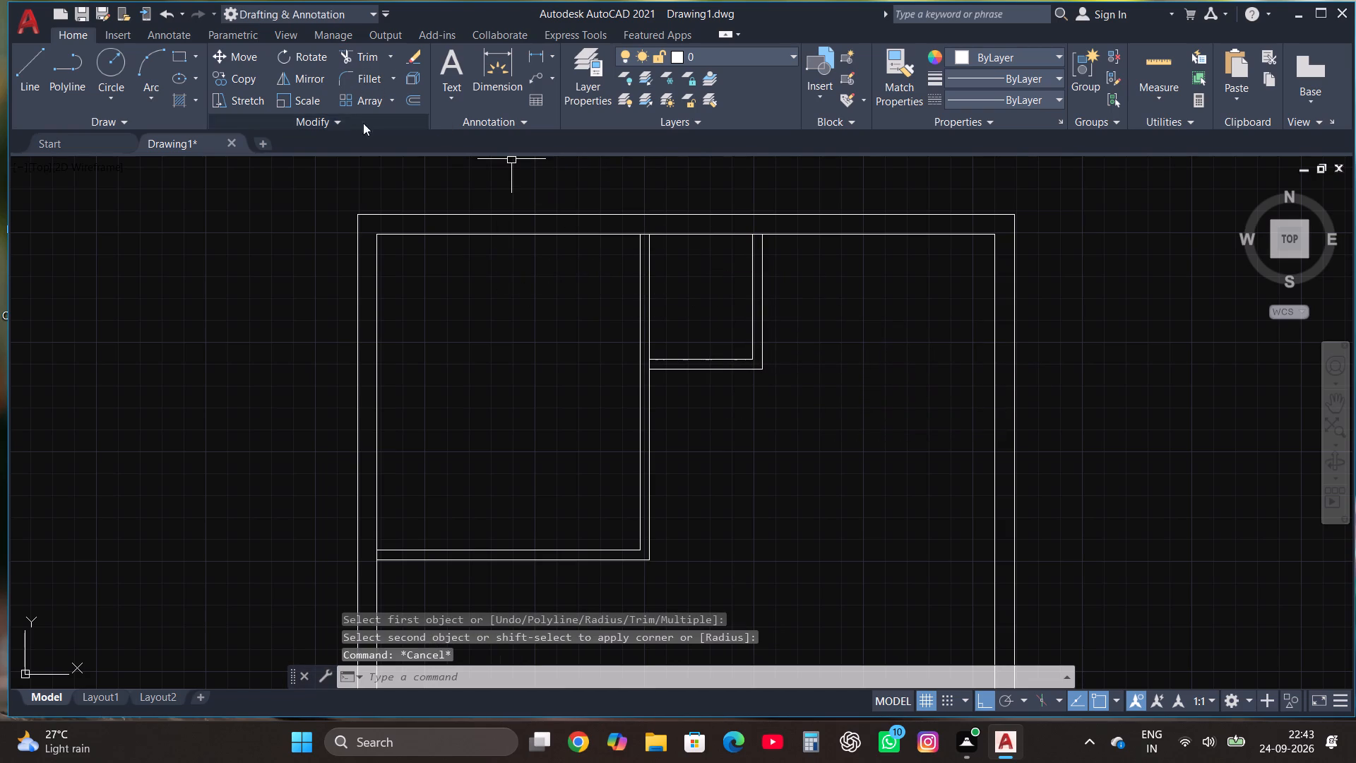
Draw an 8'7" line along the top inner wall, starting at the small room's outer right partition line.
click(14, 70)
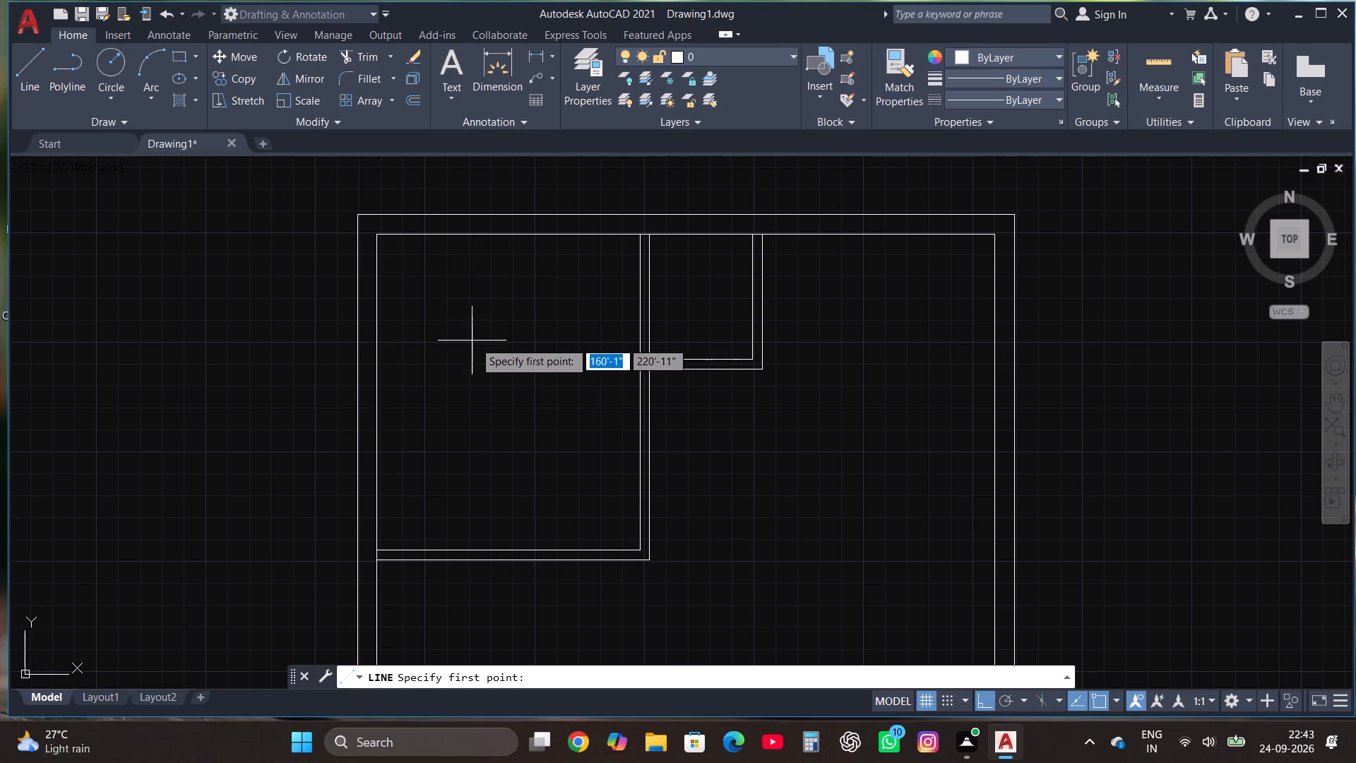
scroll(480, 348, down, 1)
scroll(684, 355, up, 1)
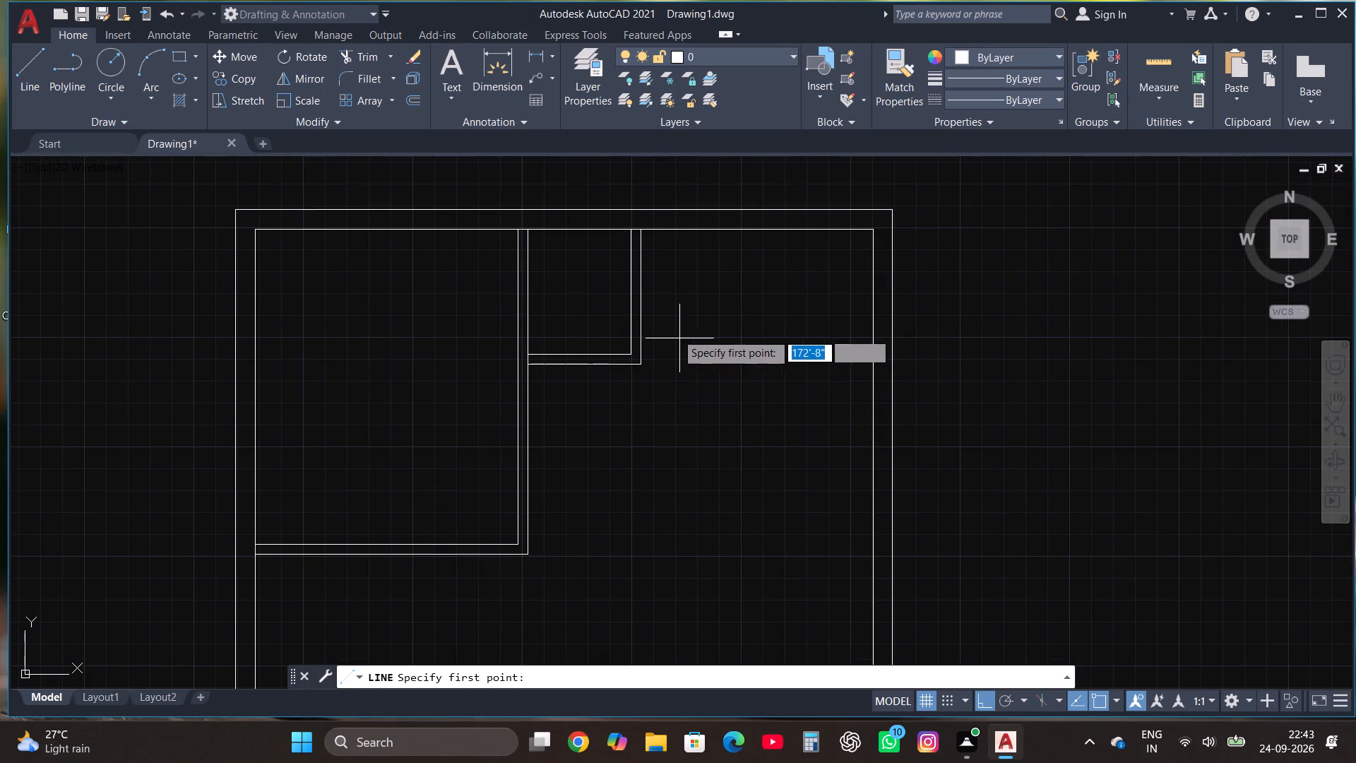
click(638, 230)
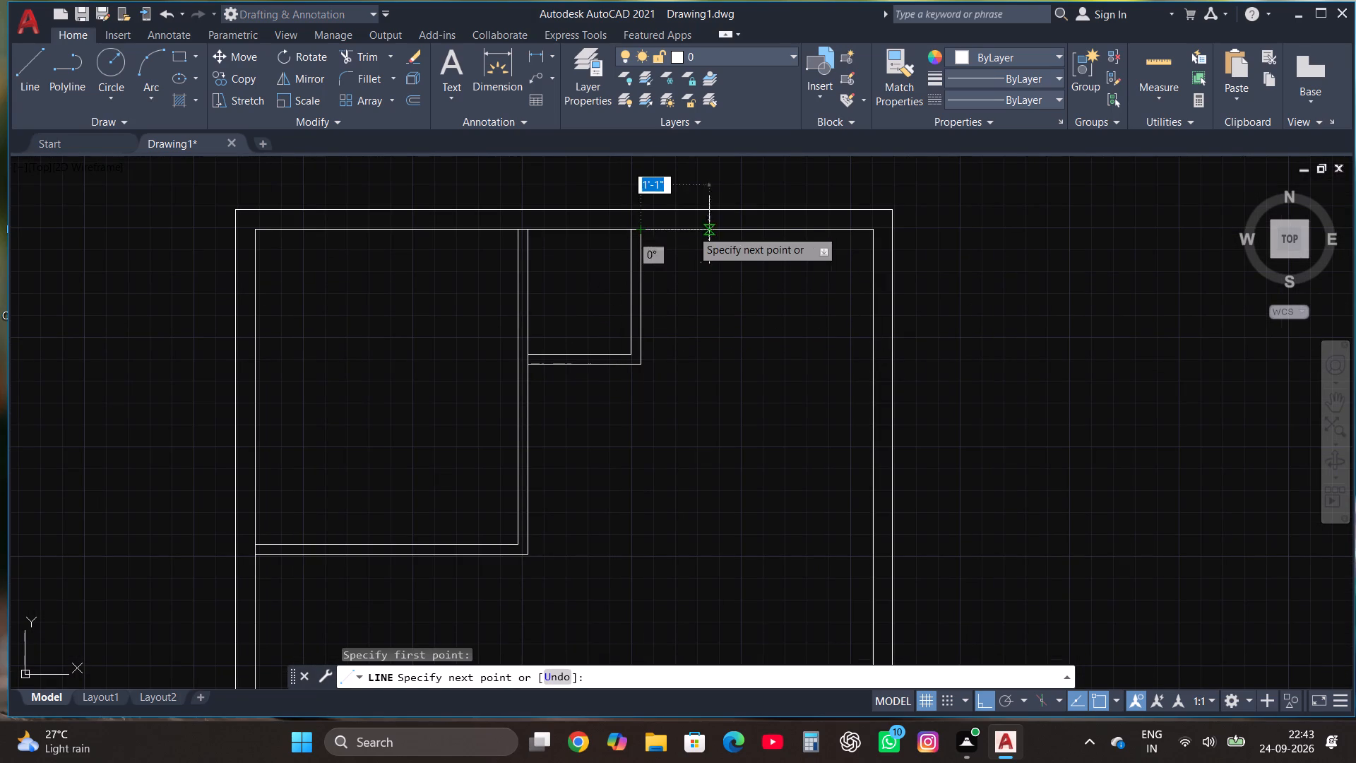
text(8')
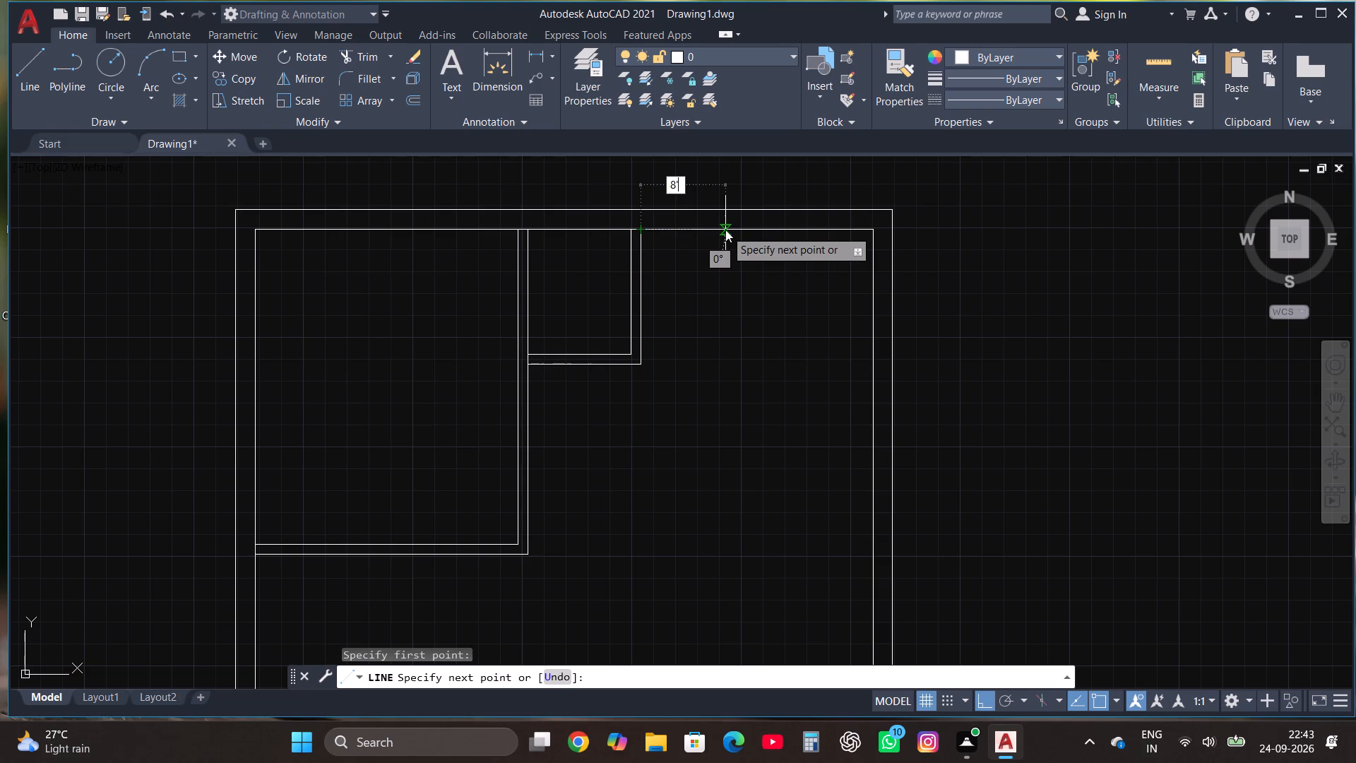
text(7")
key(Return)
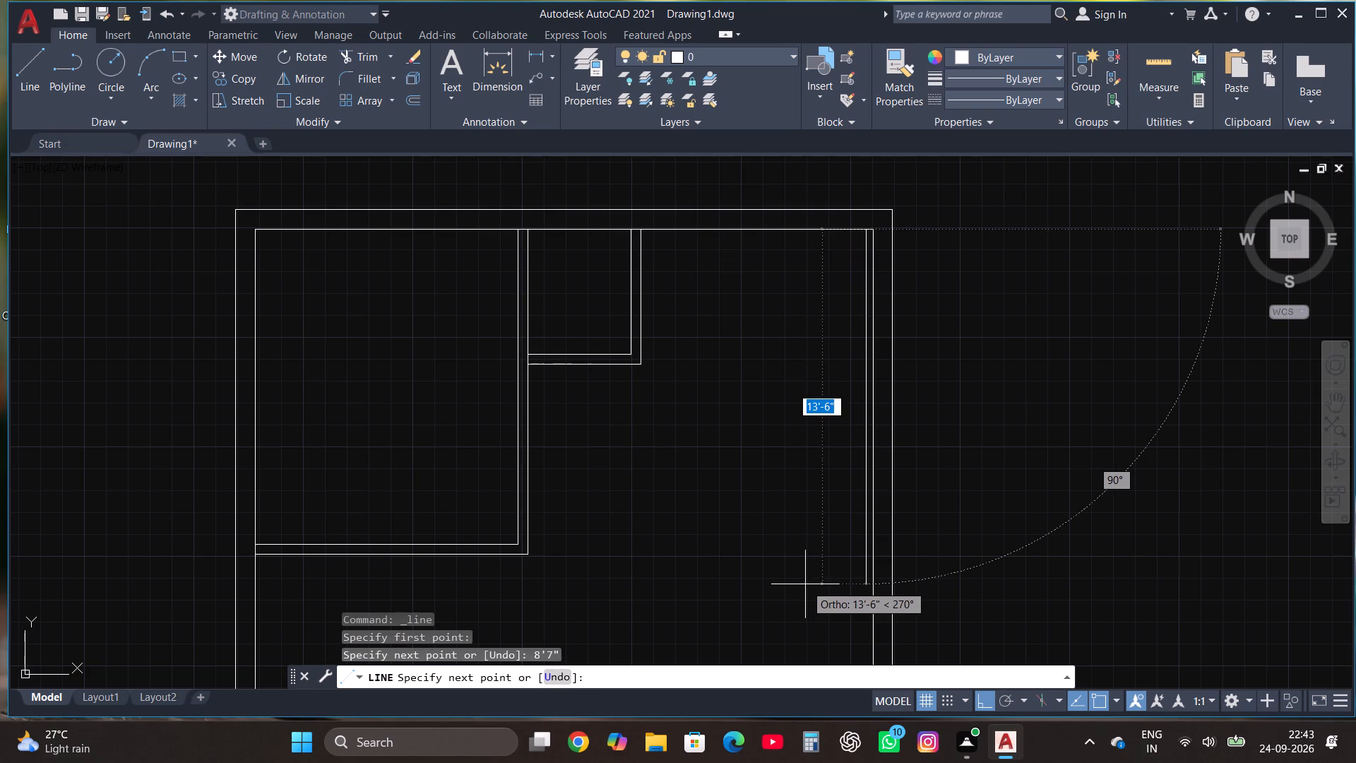
key(Escape)
Draw a line from the small room's outer bottom corner across to the right wall and trim its overshoot at the inner wall line.
click(31, 71)
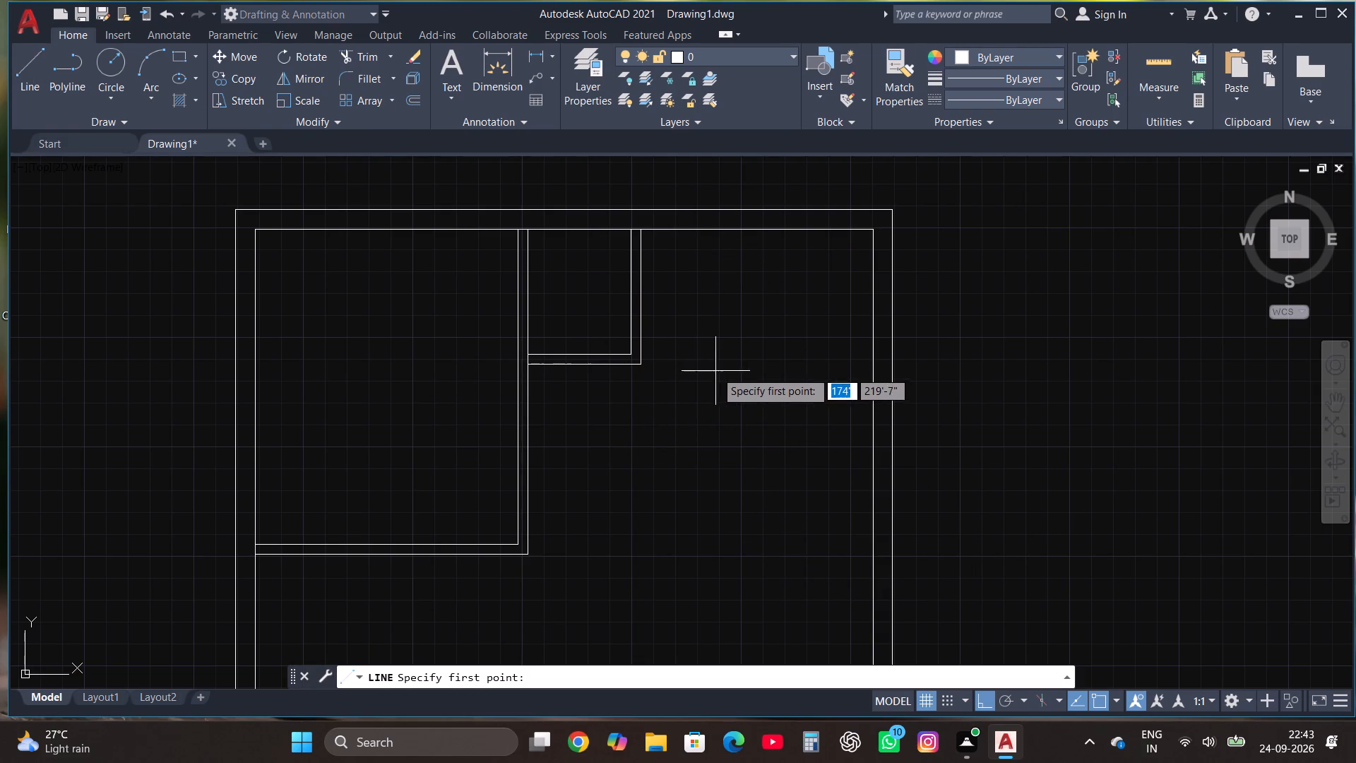
scroll(792, 360, up, 1)
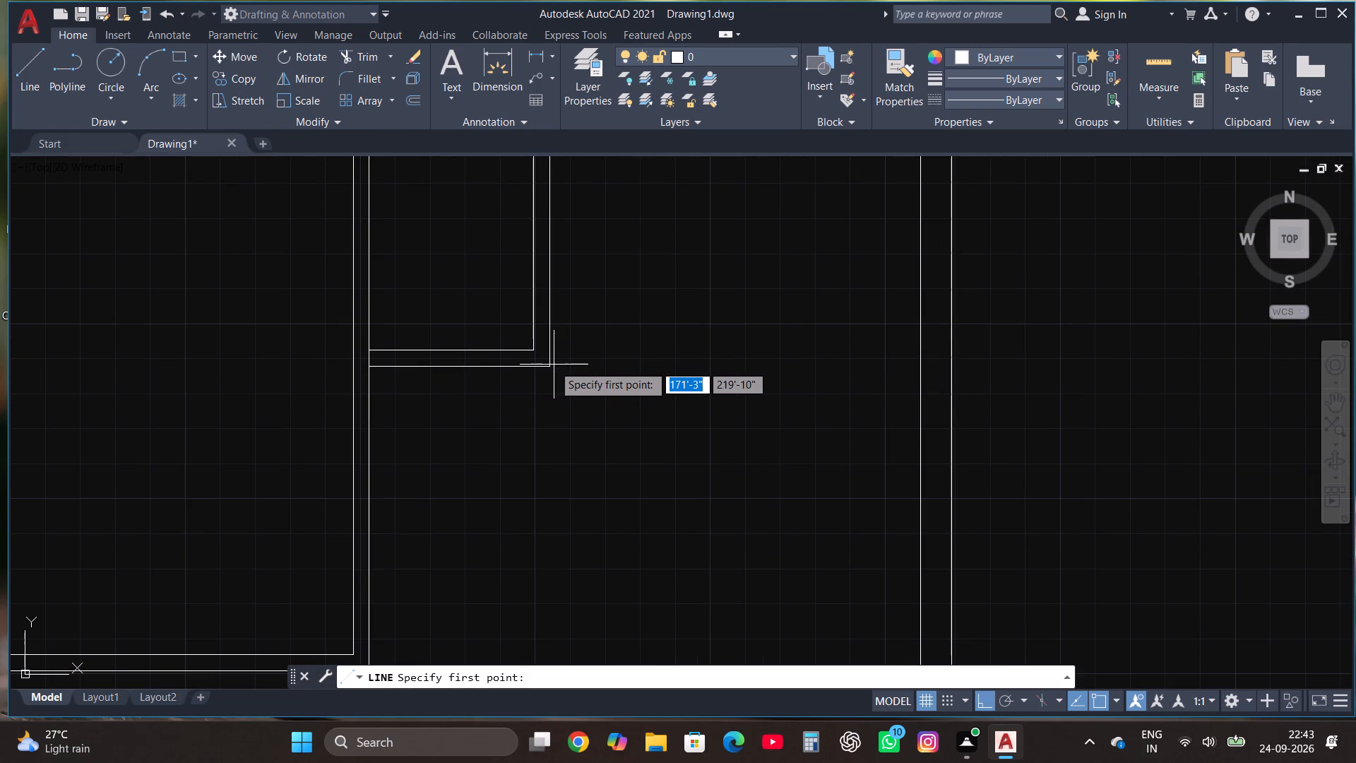
click(548, 365)
scroll(914, 345, up, 1)
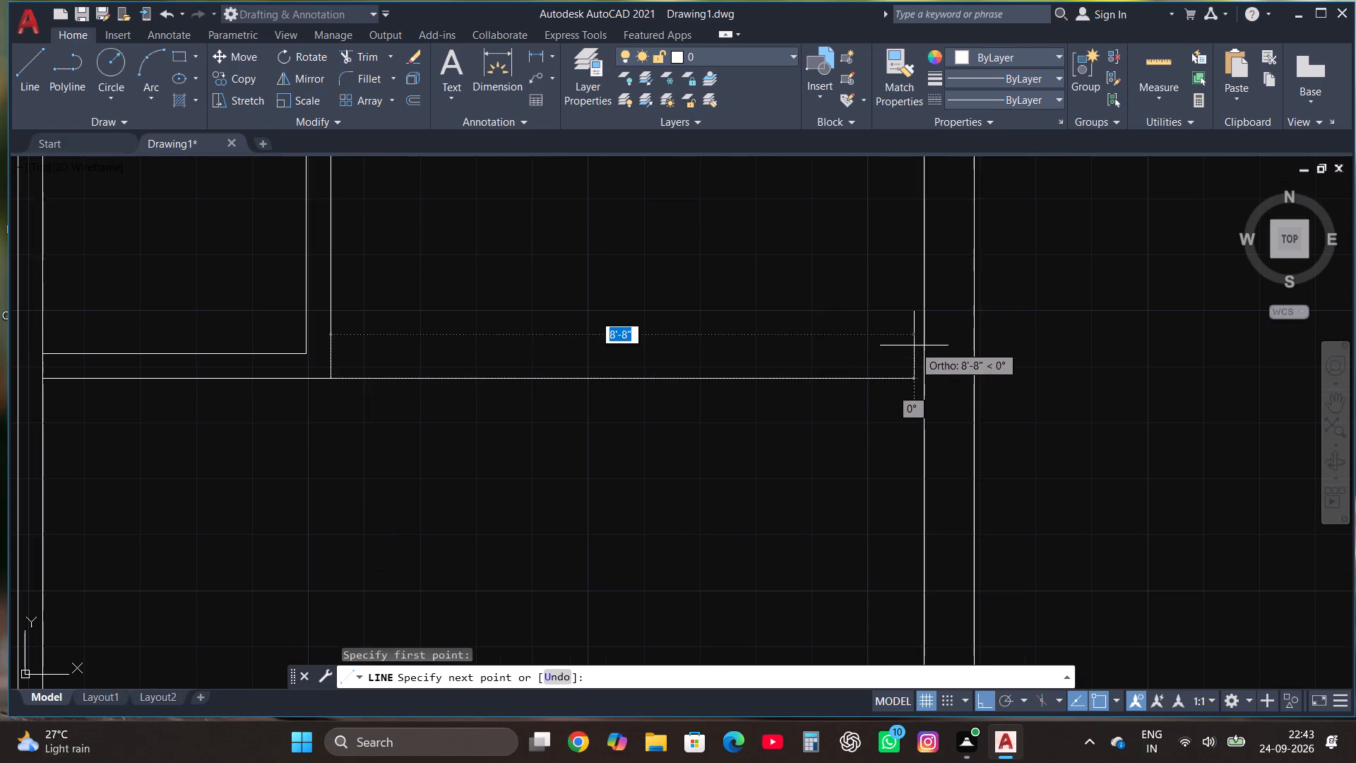
click(949, 368)
click(355, 59)
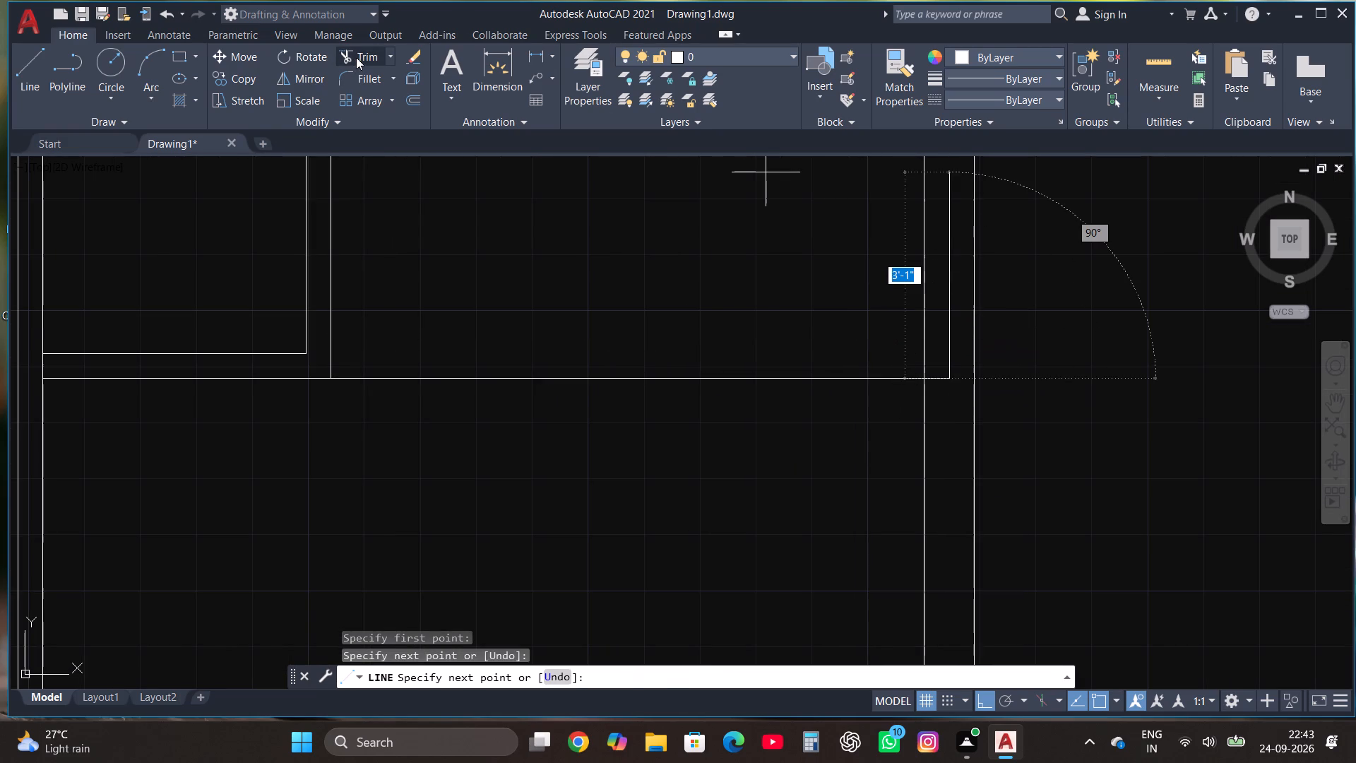
click(947, 379)
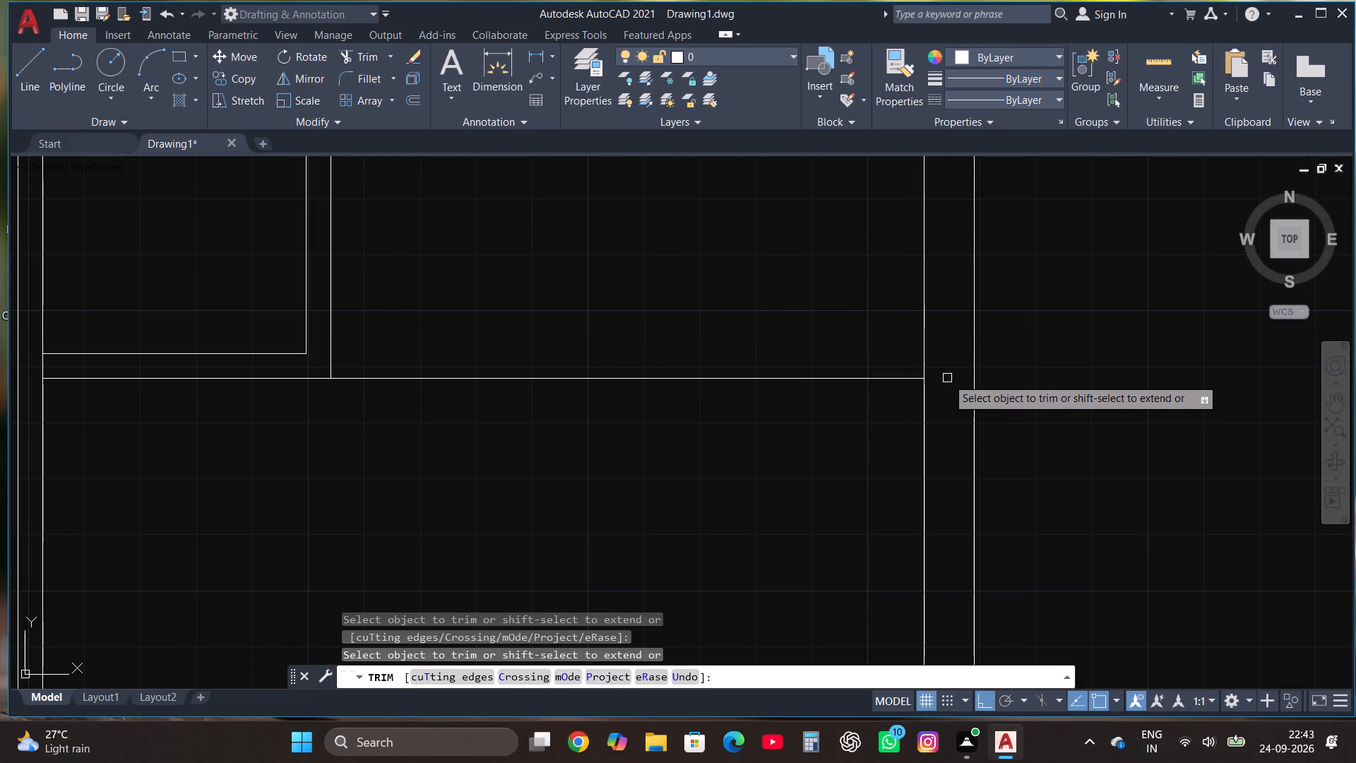
key(Escape)
Draw a parallel line from the small room's inner bottom corner to the right wall and trim its overshoot at the inner wall line.
click(24, 64)
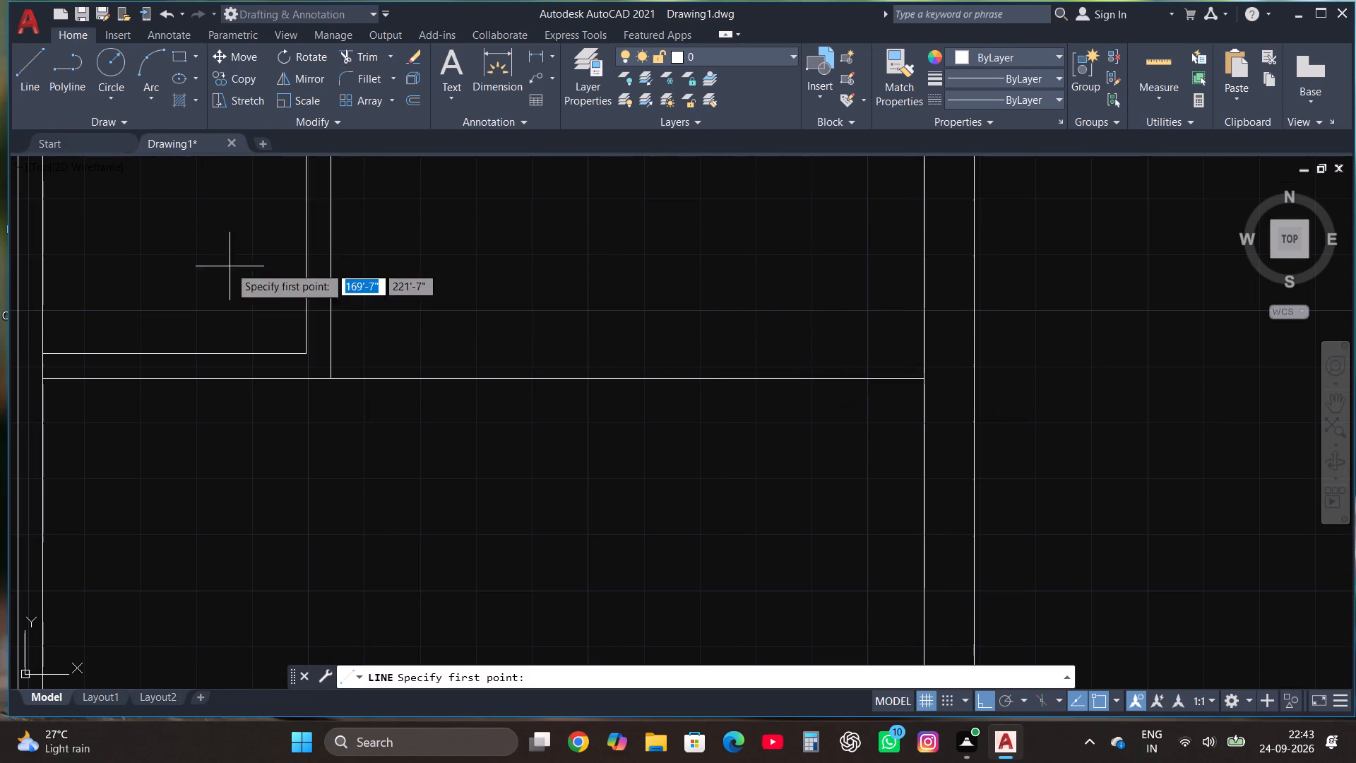
click(306, 354)
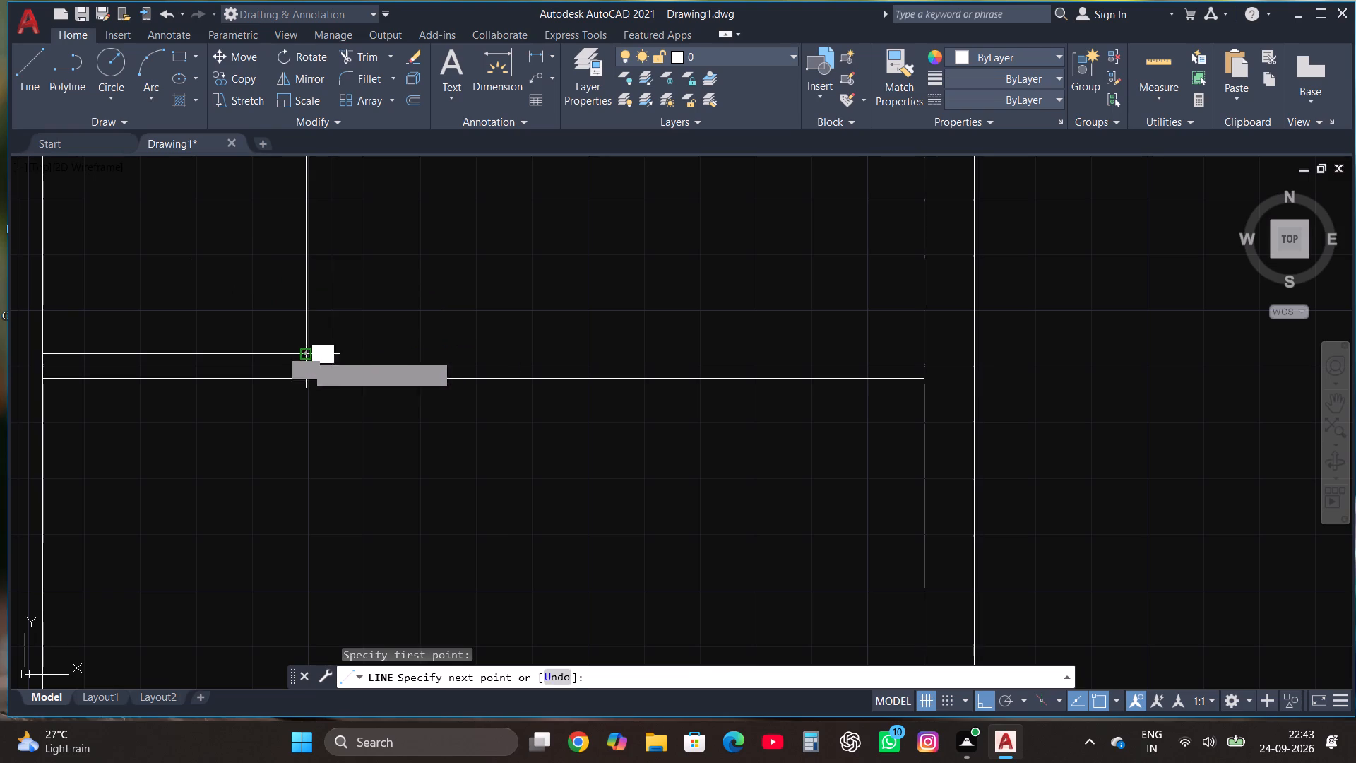
click(955, 372)
key(Escape)
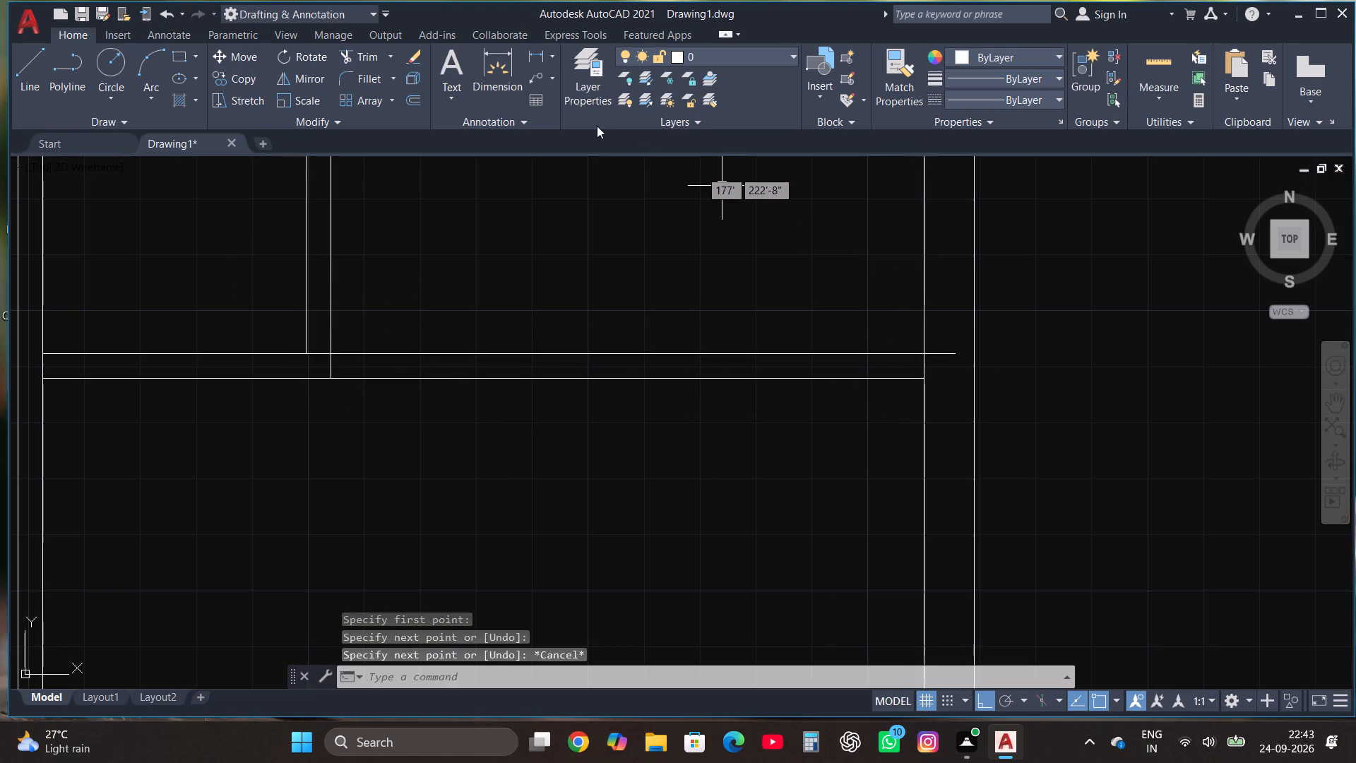
click(361, 64)
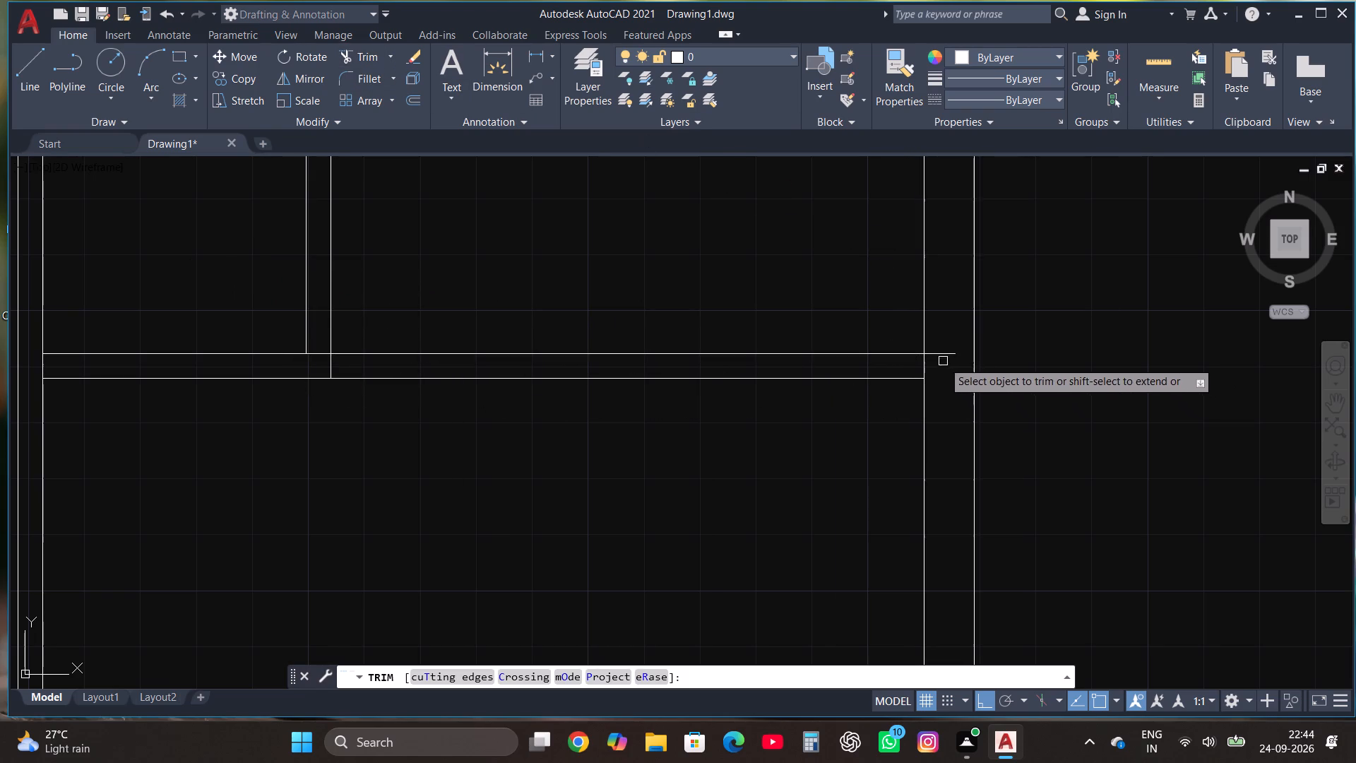
click(941, 357)
Trim the overlapping horizontal and vertical segments where the small room's right partition meets the new horizontal partition.
click(315, 358)
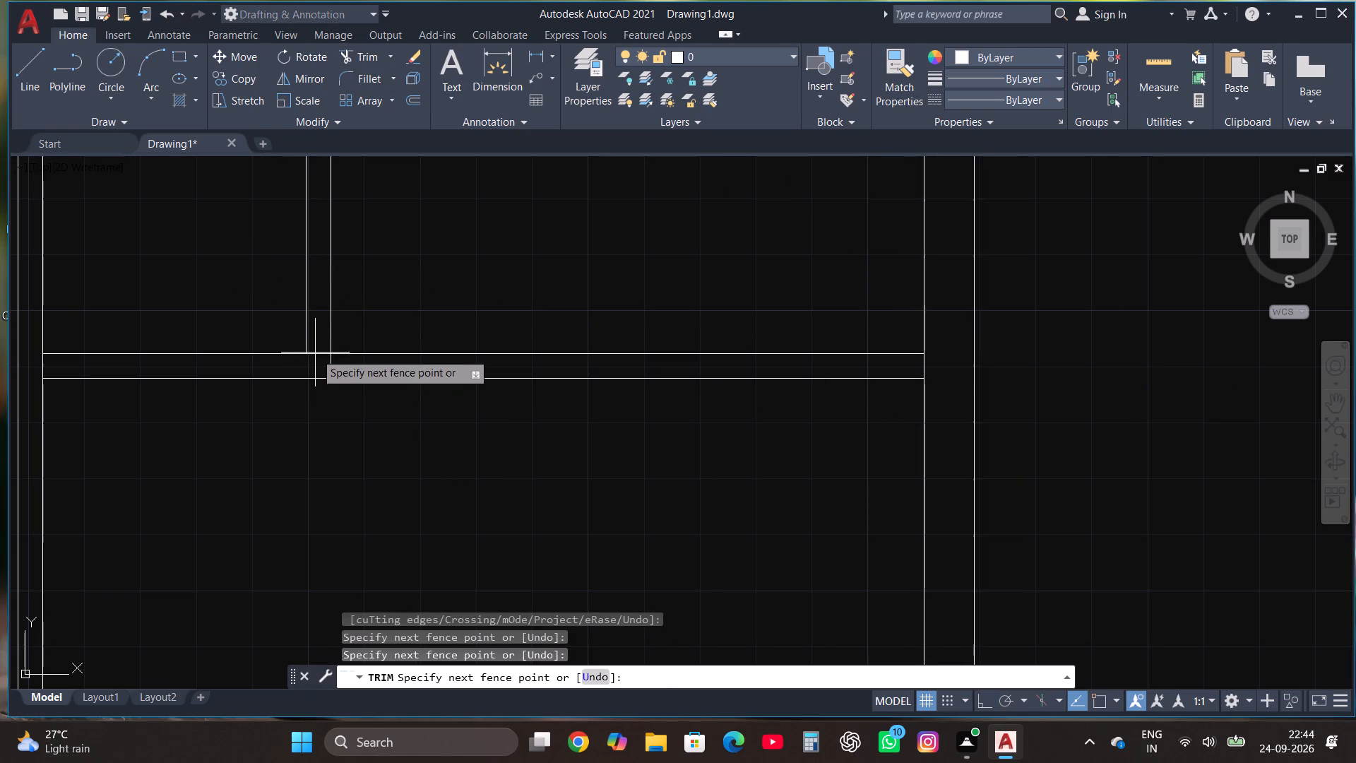
click(315, 347)
click(331, 368)
key(Escape)
Outline the room below with lines 11'7" down the right inner wall, about 13'2" left, and up to the 10' by 12' room's outer partition.
scroll(690, 351, down, 4)
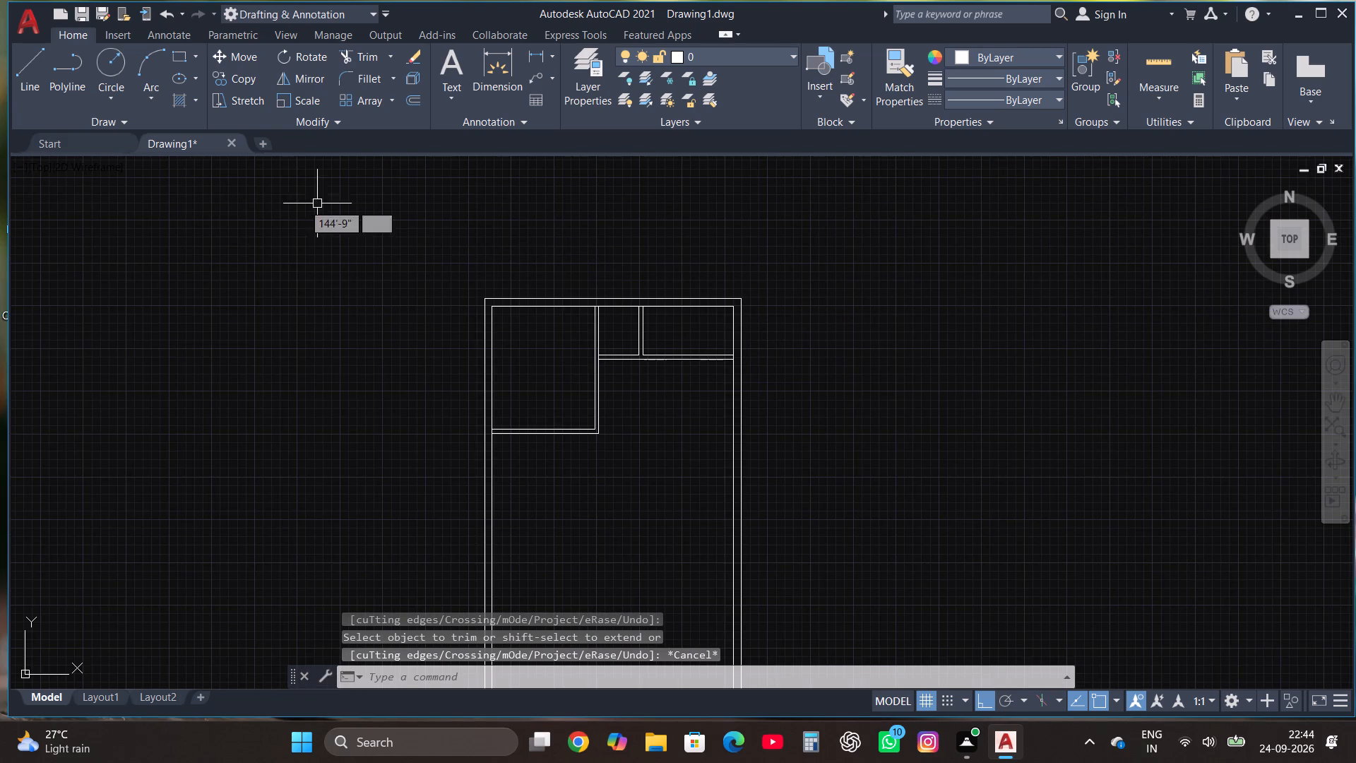
click(37, 81)
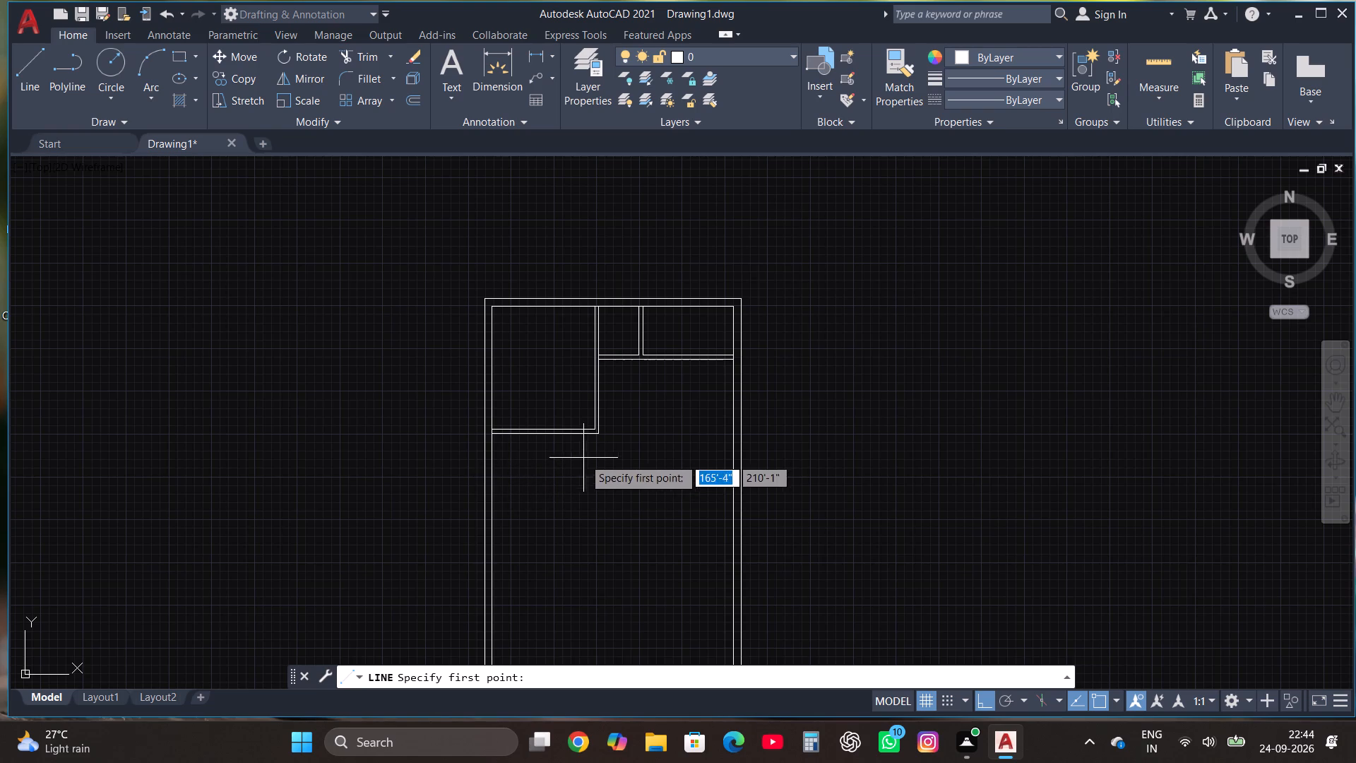
scroll(630, 394, up, 1)
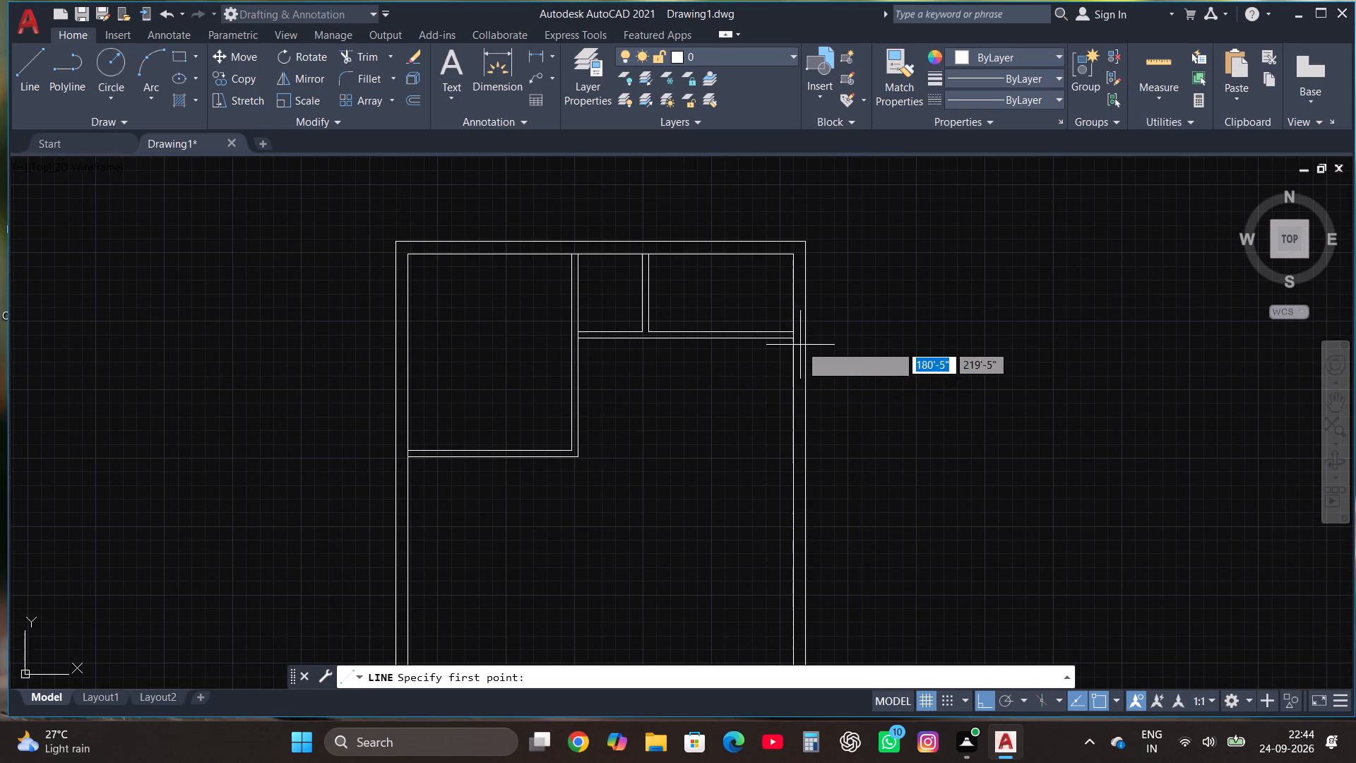
click(792, 340)
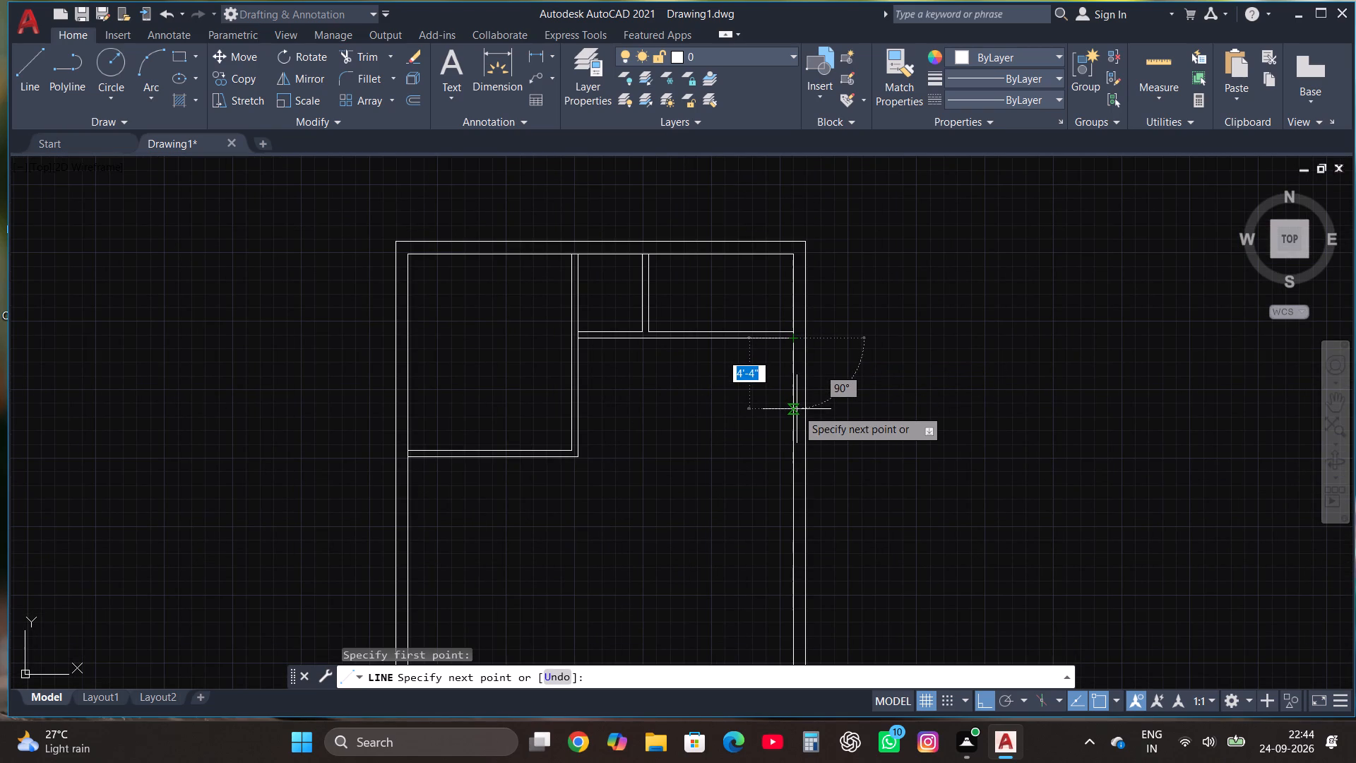
text(11')
text(7")
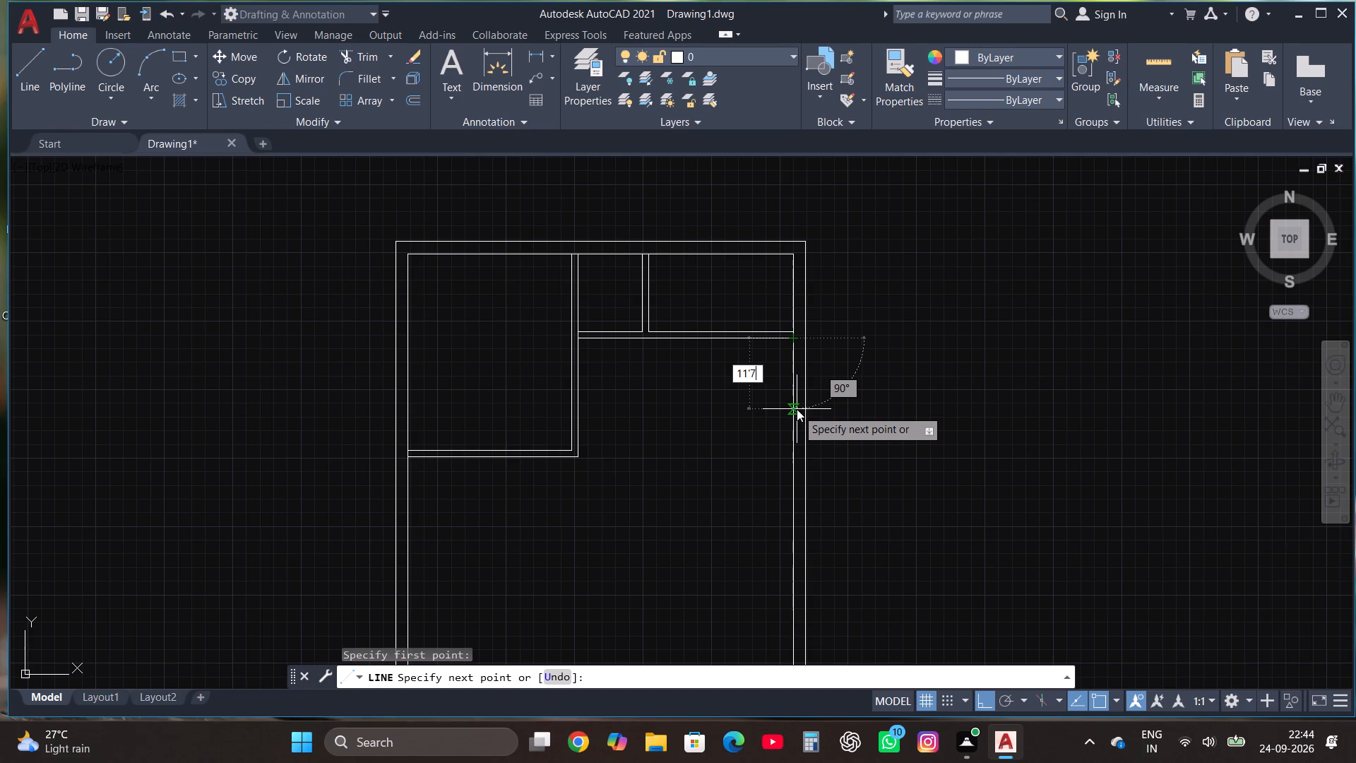
key(Return)
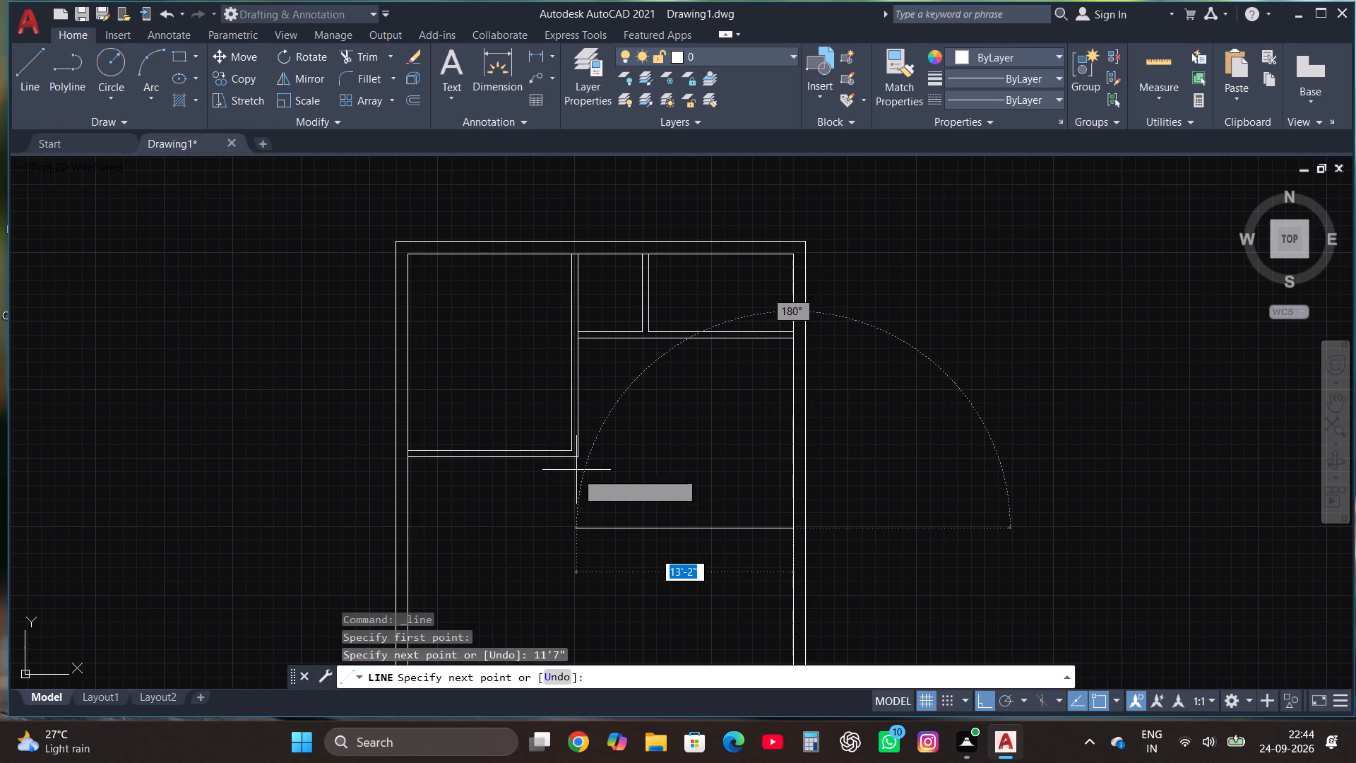
click(580, 524)
click(576, 422)
key(Escape)
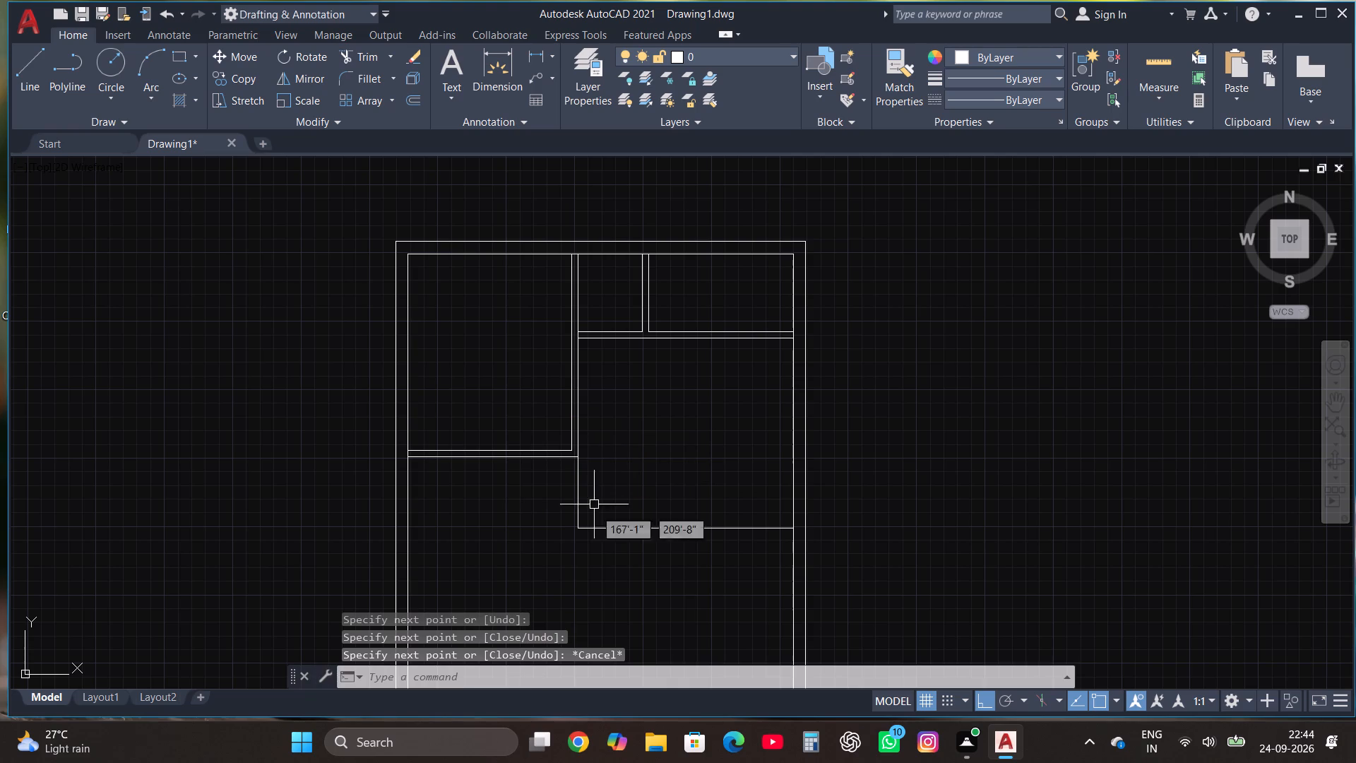
Offset the new room's bottom and left lines outward by 4.5" for its partition walls.
click(594, 539)
click(567, 503)
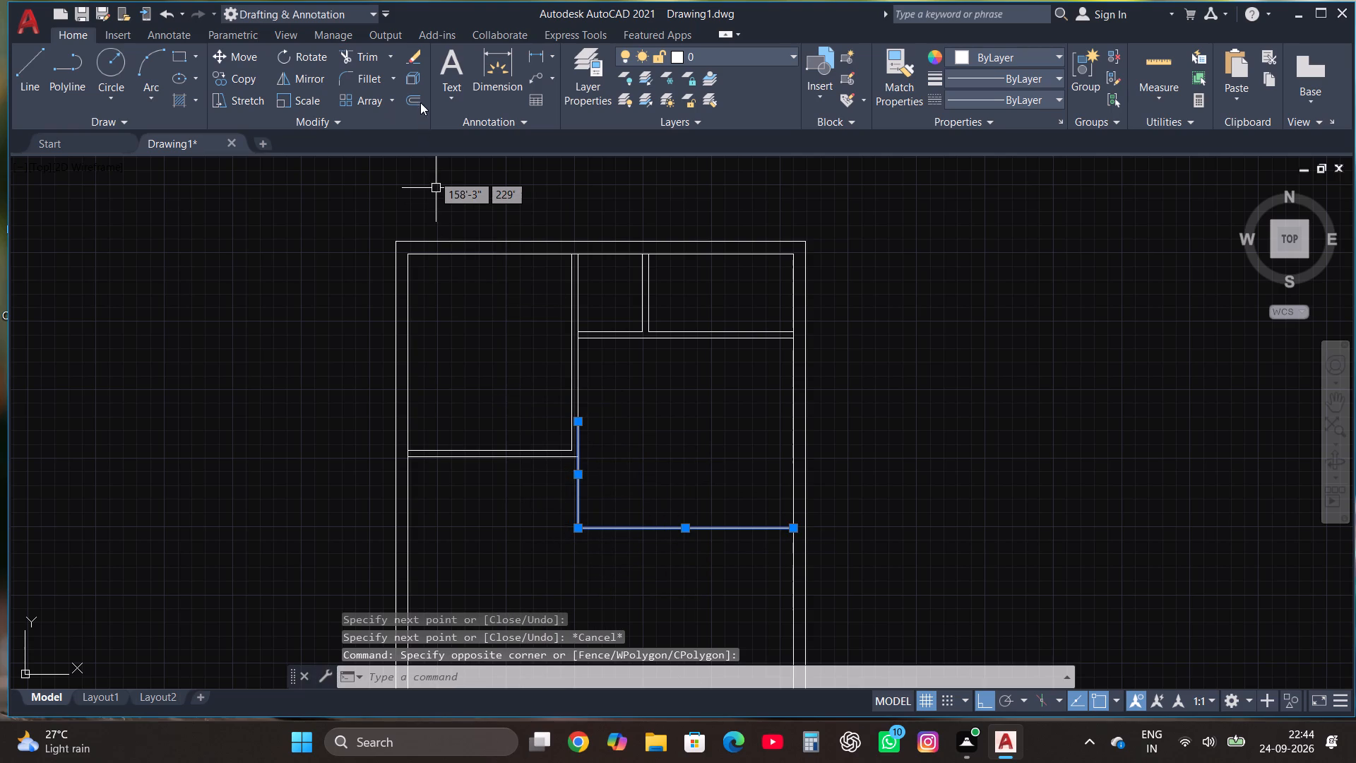
click(419, 100)
click(683, 530)
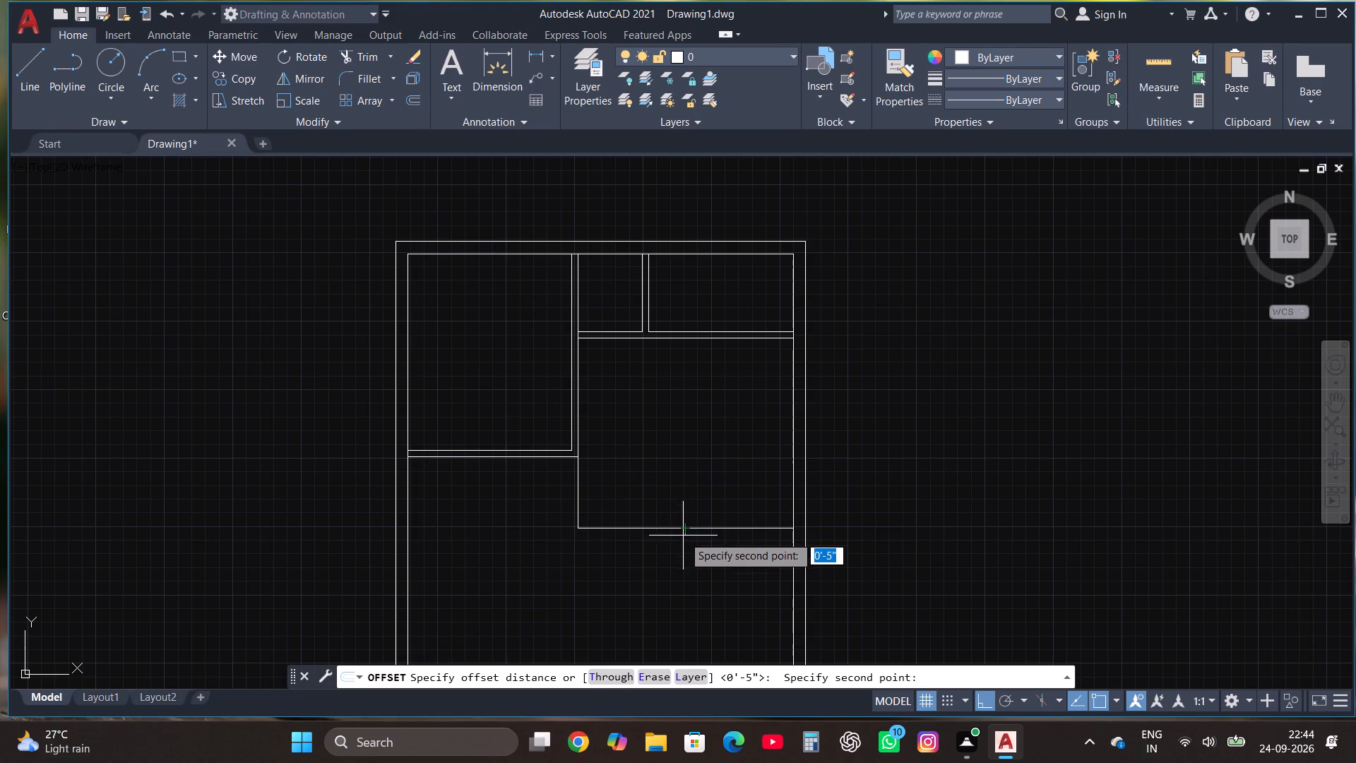
click(683, 536)
click(684, 524)
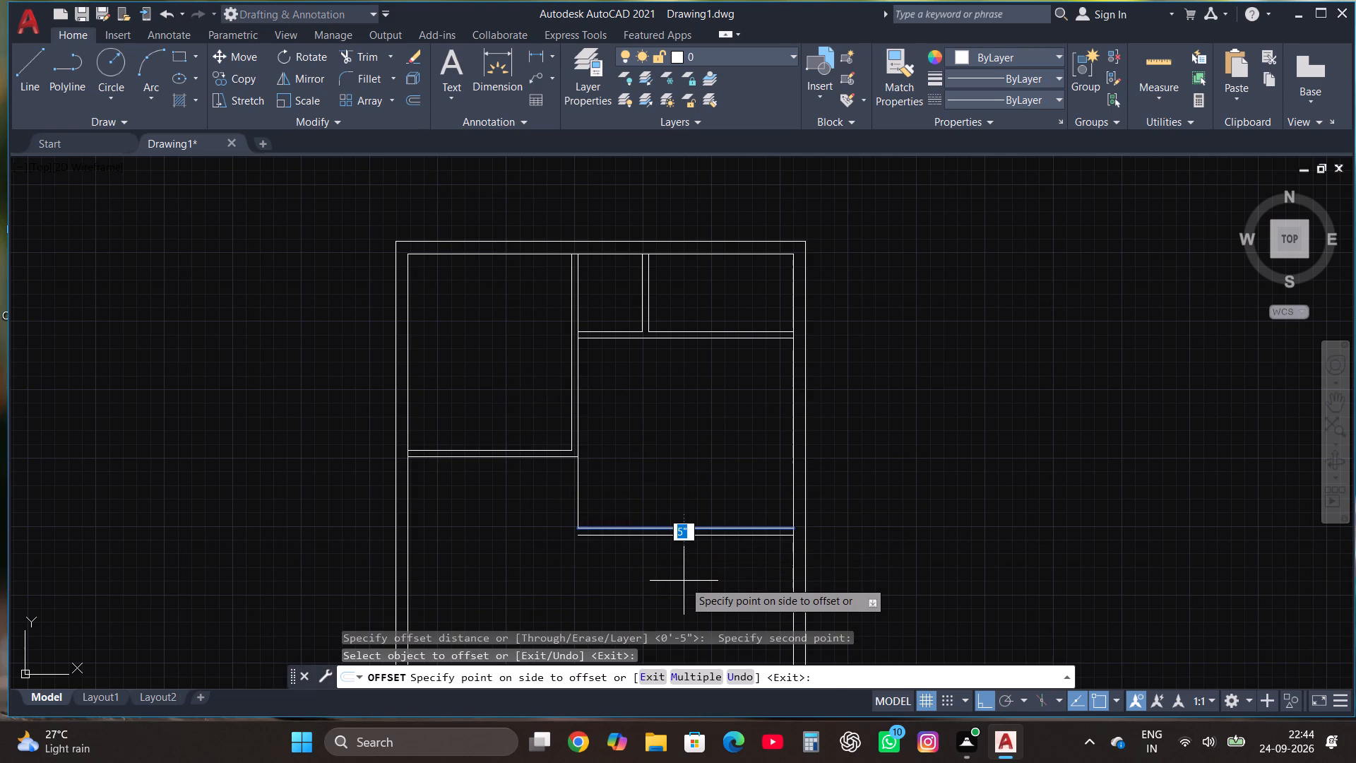
text(4.5")
key(Return)
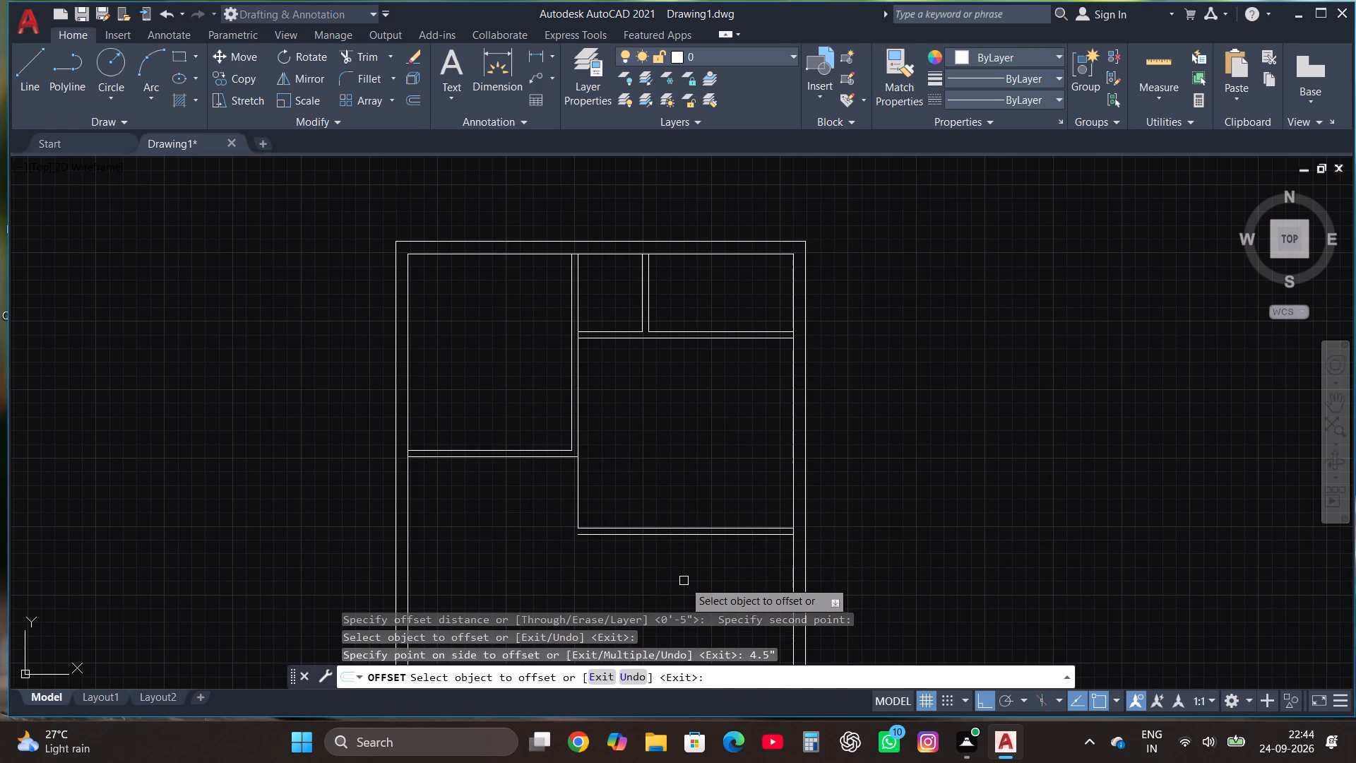
click(581, 487)
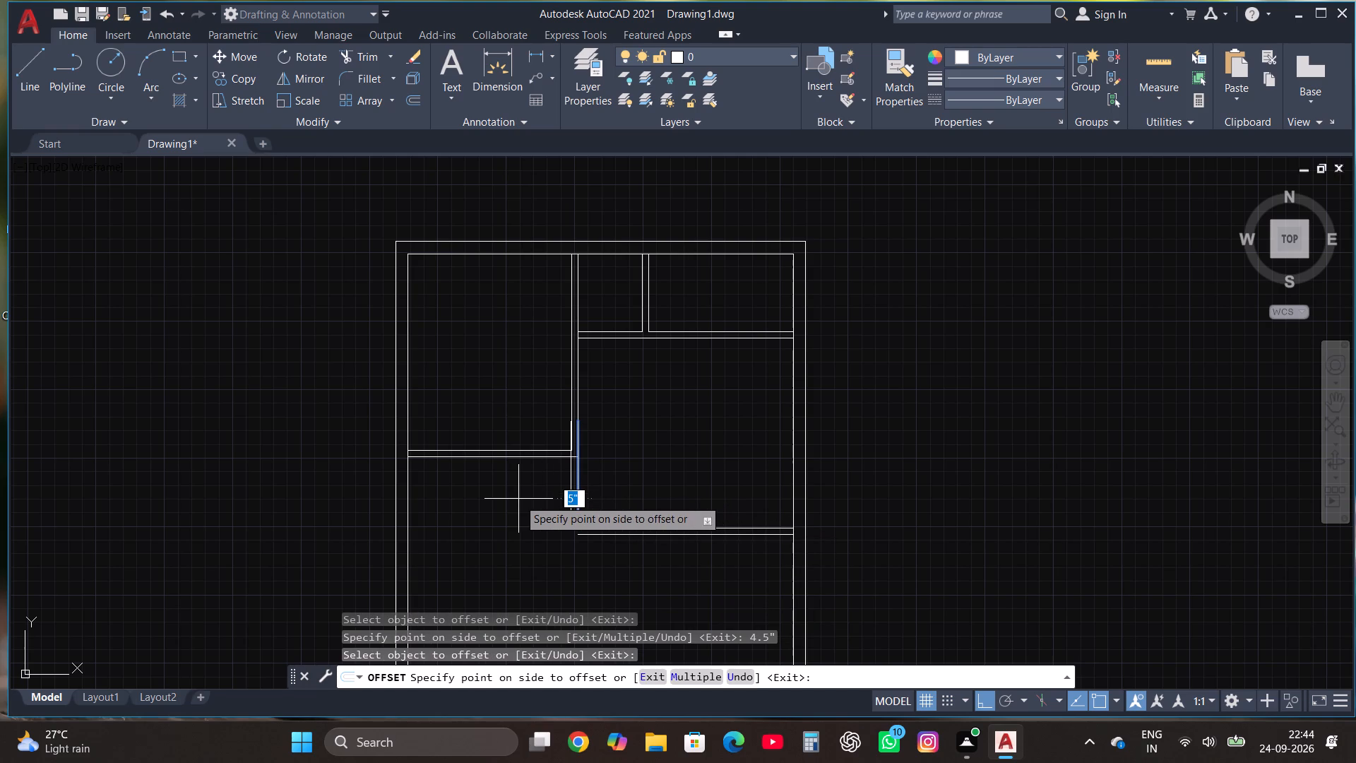
text(4.5")
key(Return)
key(Escape)
Fillet the new room's two outer partition lines so they meet in a square corner.
click(369, 78)
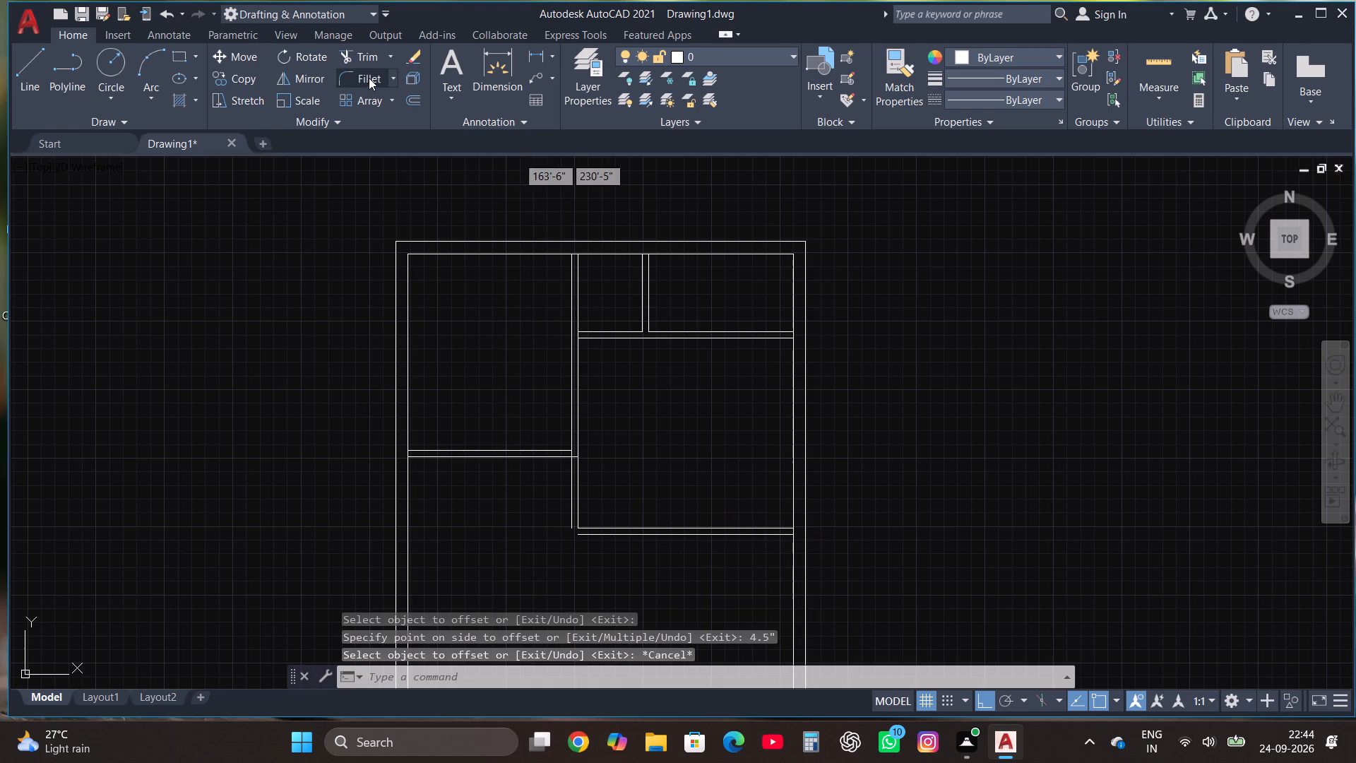
click(594, 534)
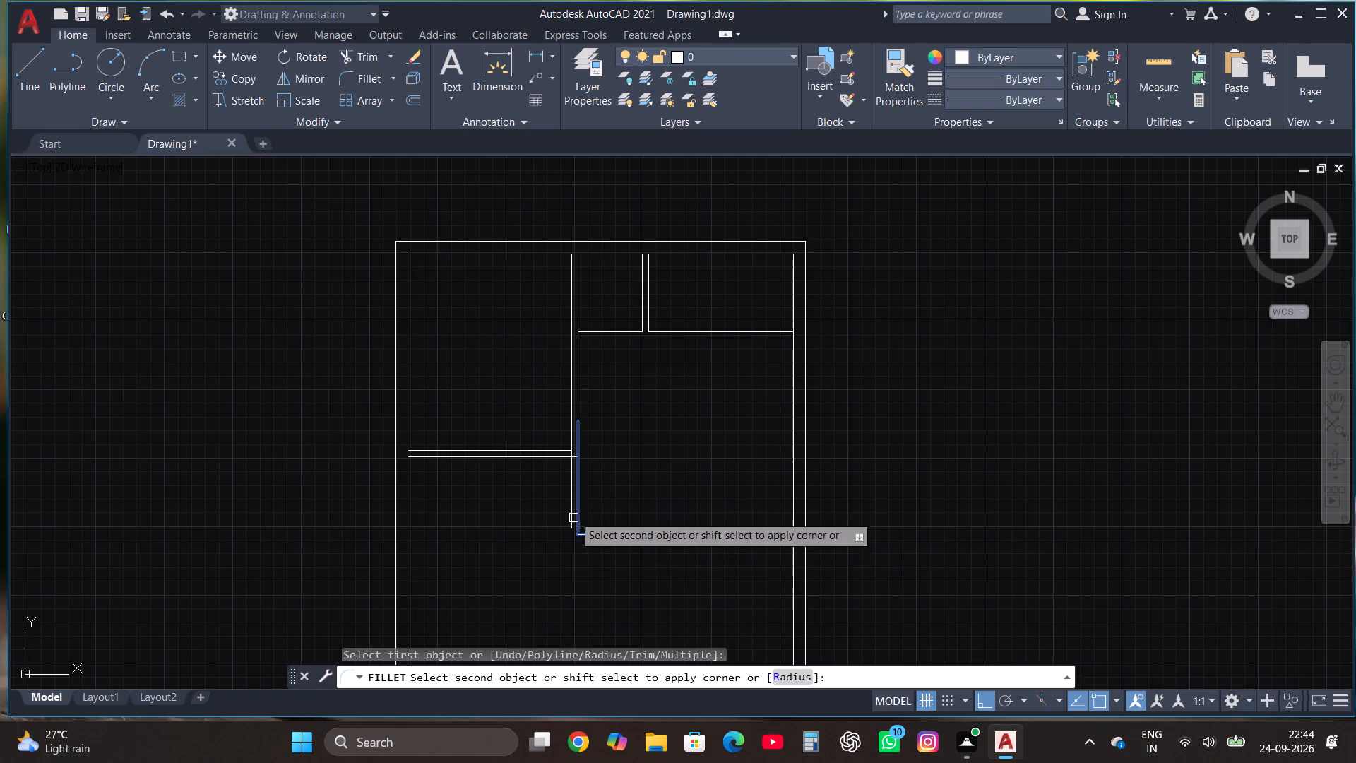
click(572, 511)
key(Escape)
Outline the room below the 10' by 12' room with lines 9' down the left inner wall and 10' right.
scroll(738, 377, down, 2)
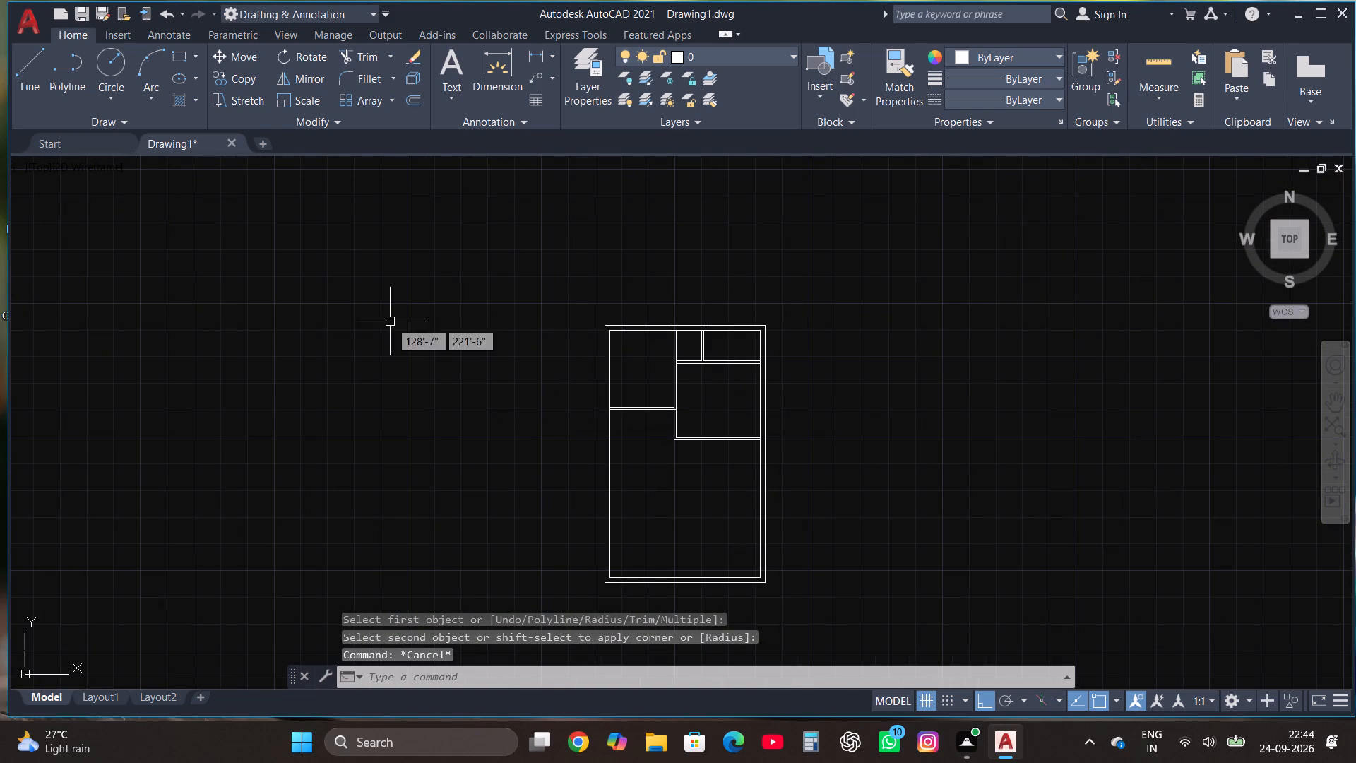
click(26, 54)
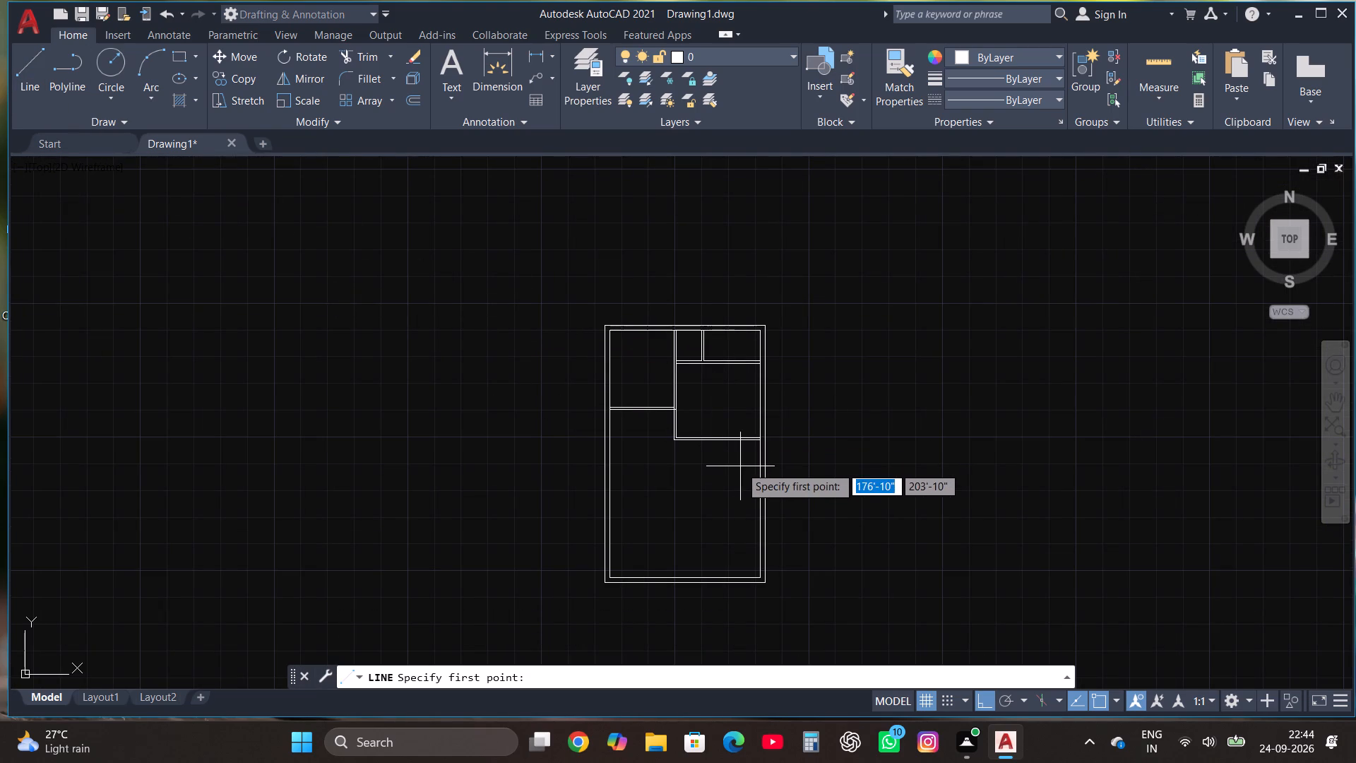
scroll(605, 442, up, 3)
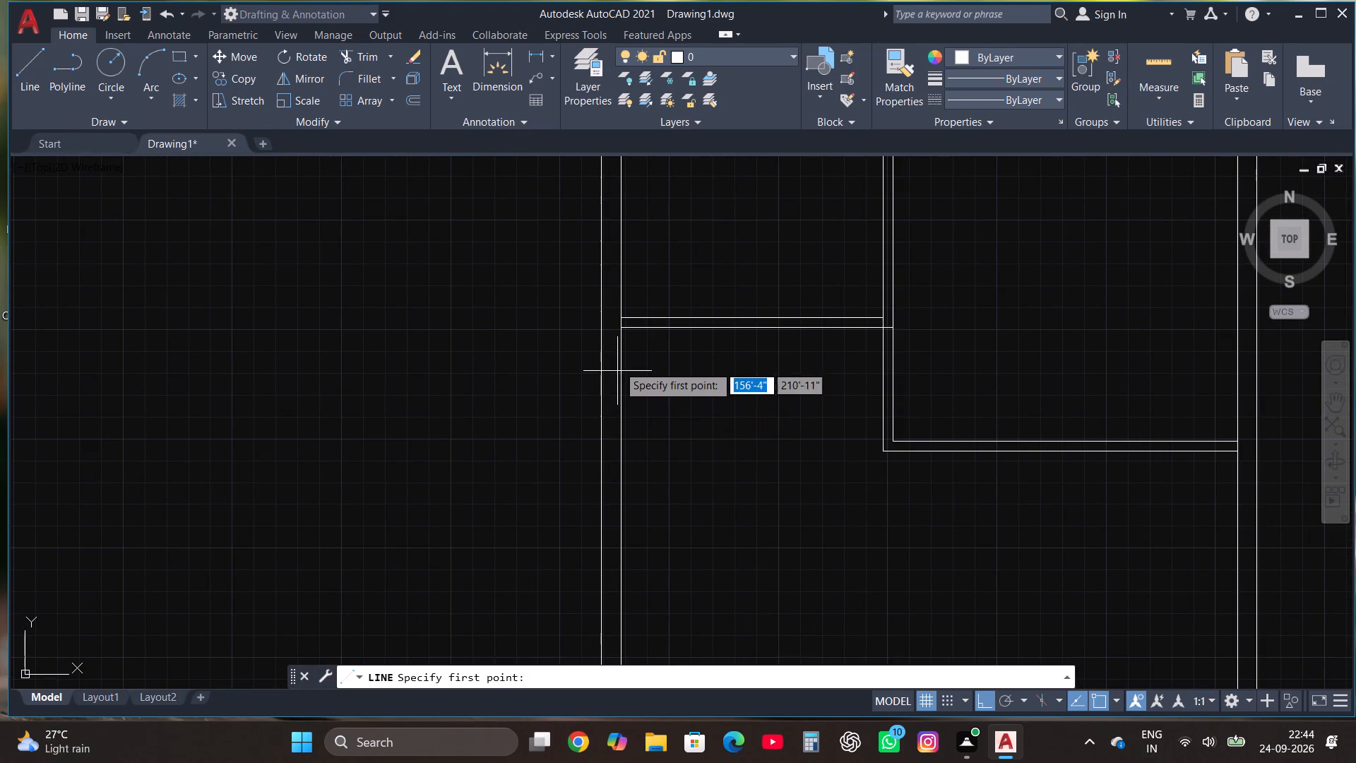
click(622, 328)
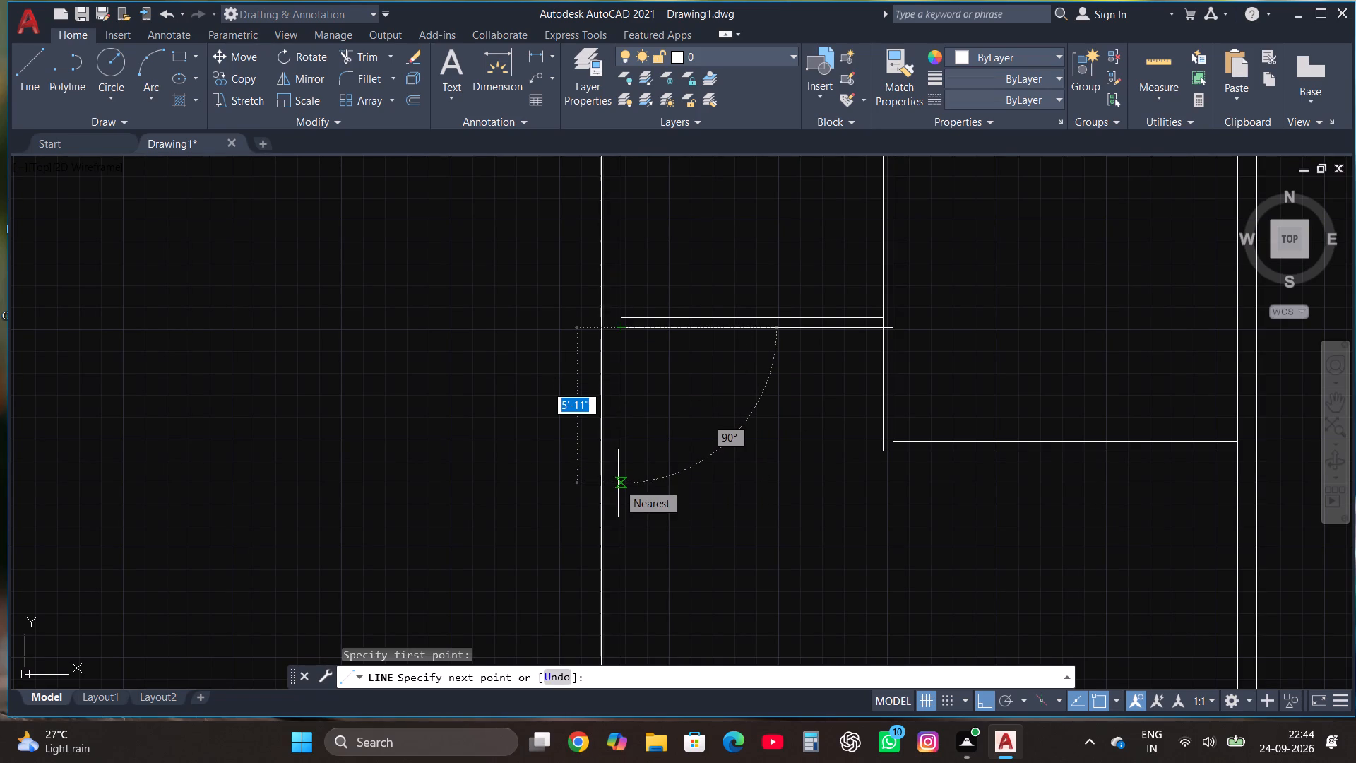
text(9')
key(Return)
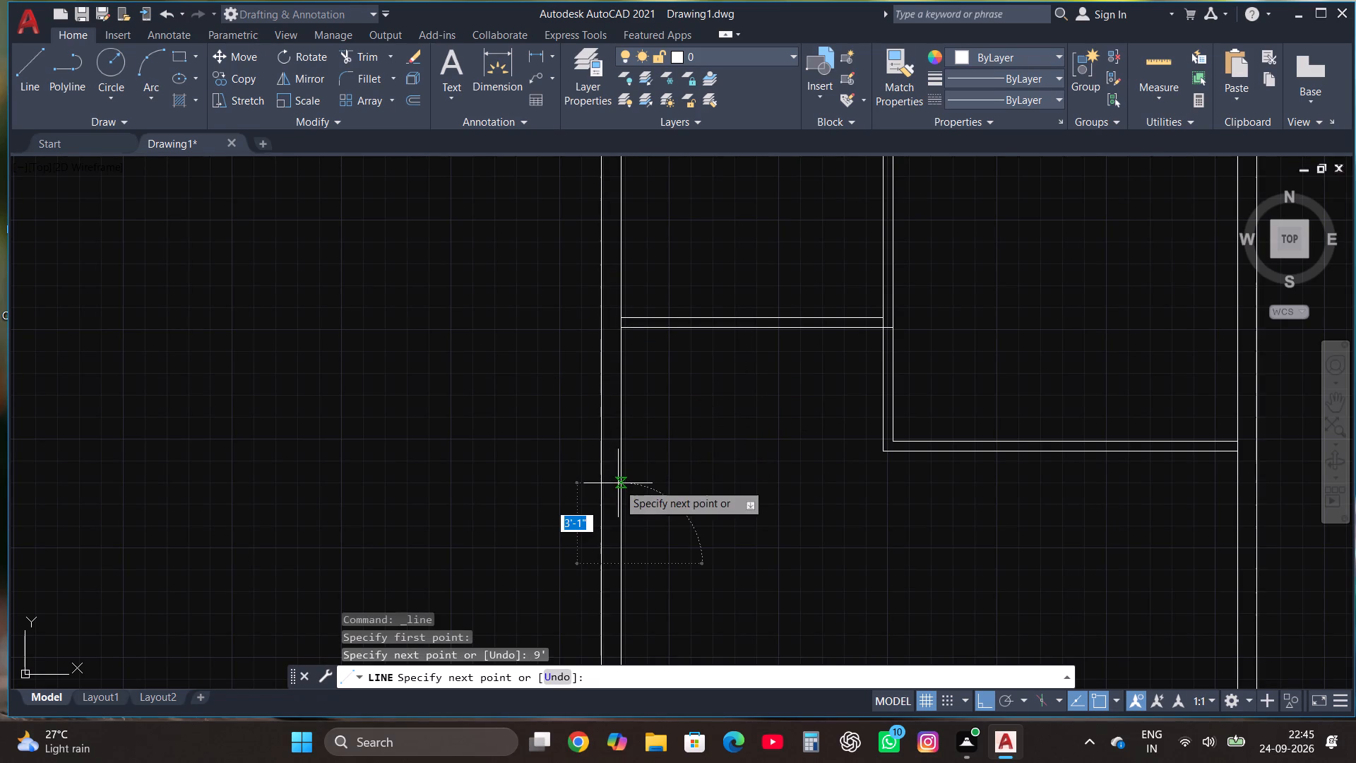
scroll(619, 483, down, 3)
scroll(679, 549, up, 2)
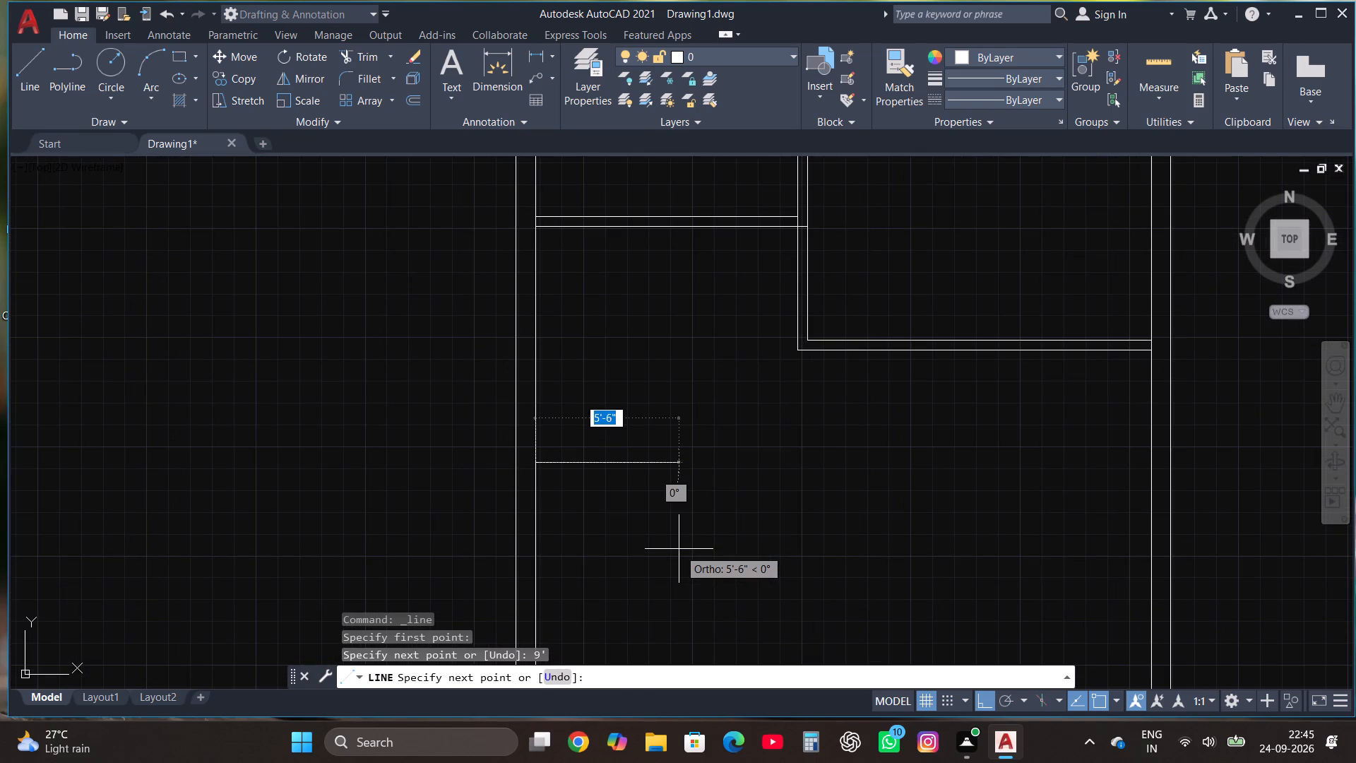
text(10')
key(Return)
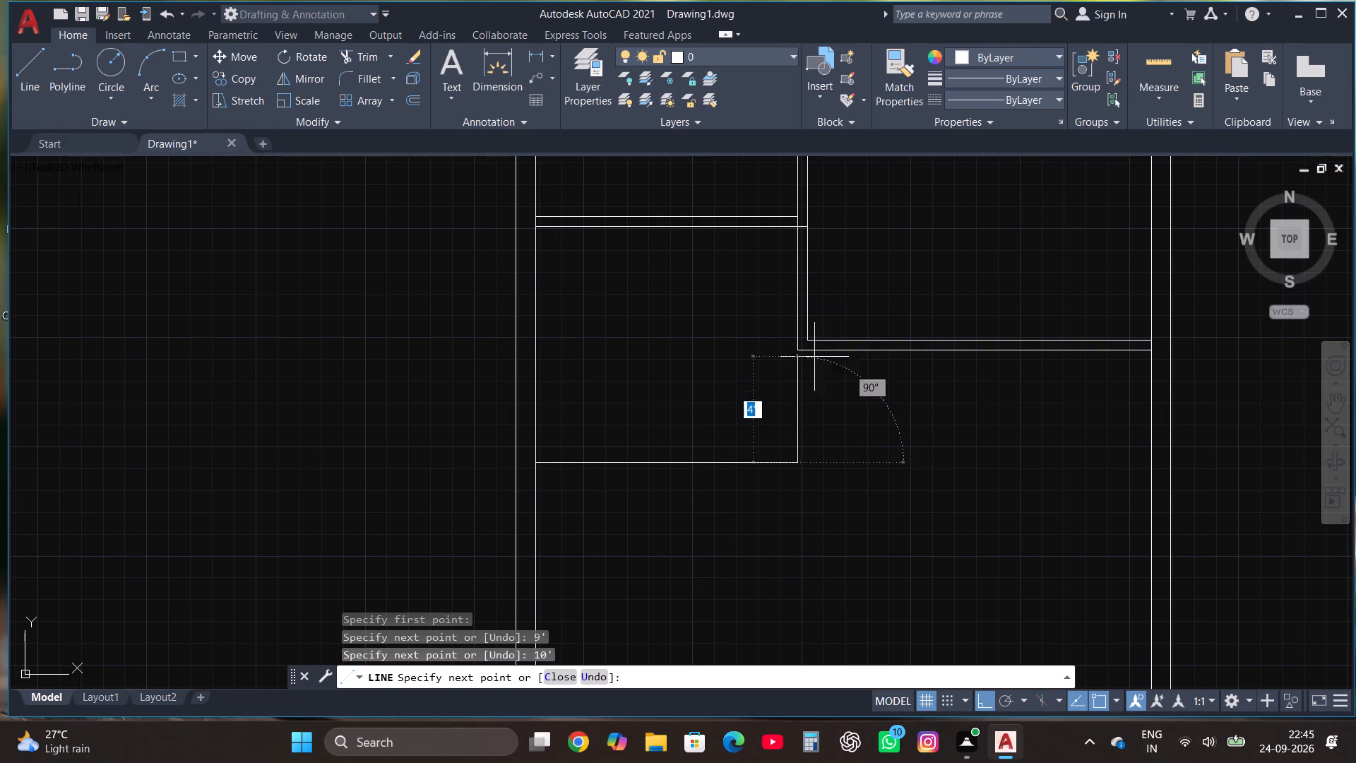
scroll(719, 507, down, 2)
key(Escape)
scroll(759, 529, down, 1)
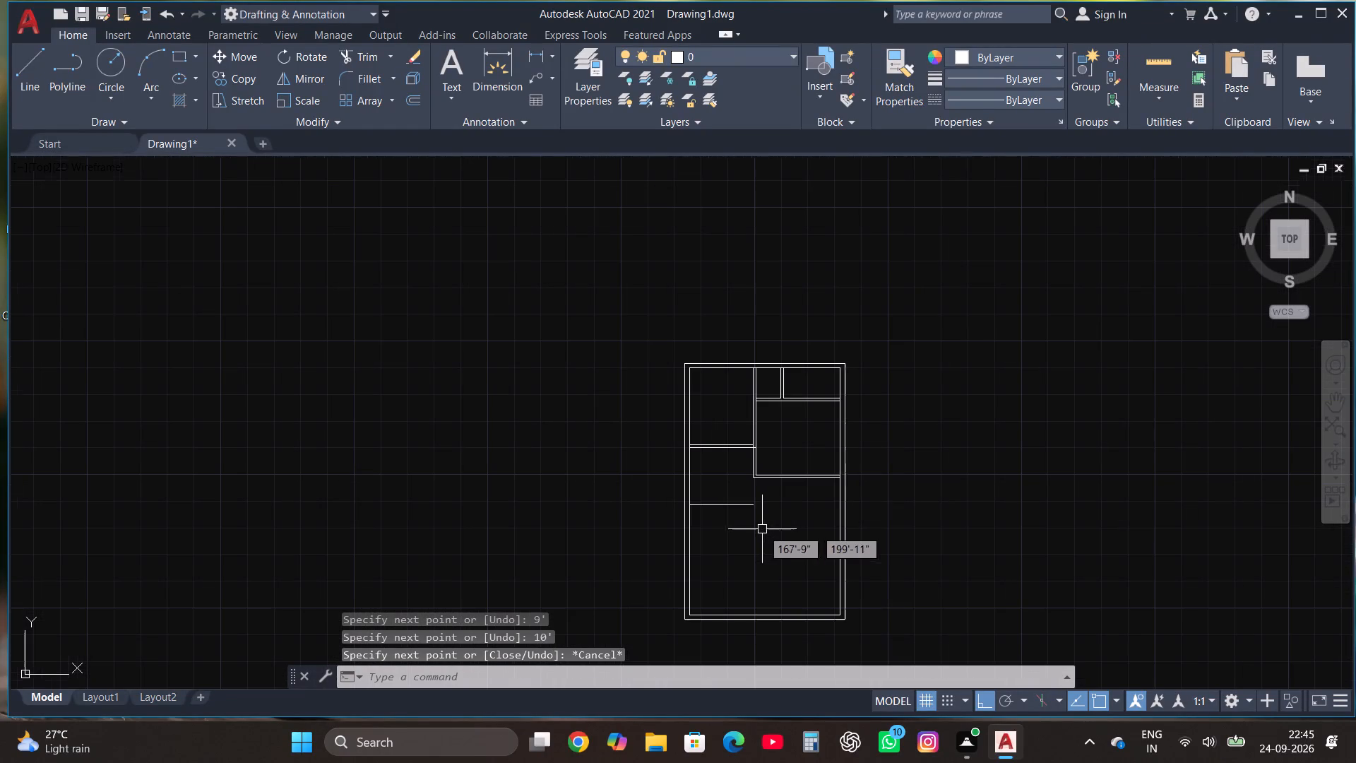
Offset the new 10' horizontal line downward by 4.5" for its partition wall, and repeat the same offset from that line.
scroll(730, 521, up, 1)
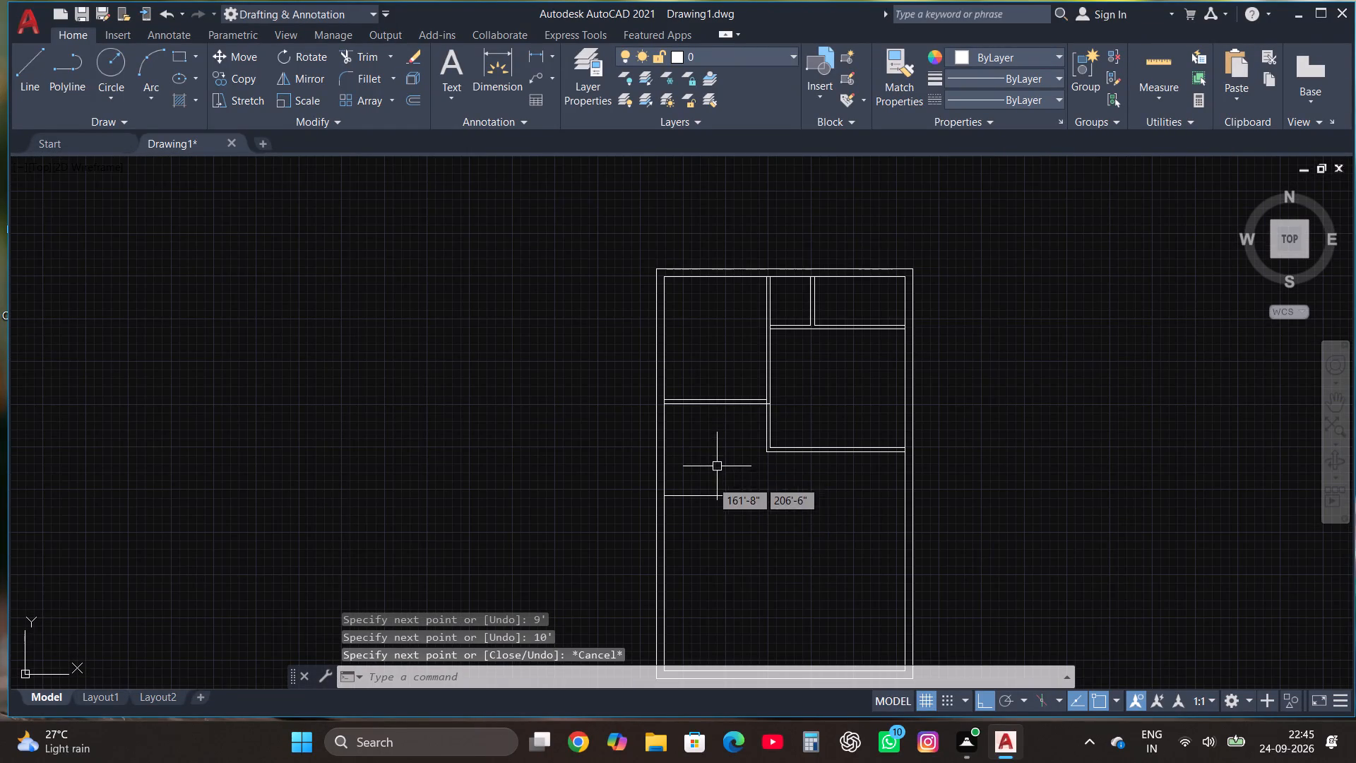
click(706, 493)
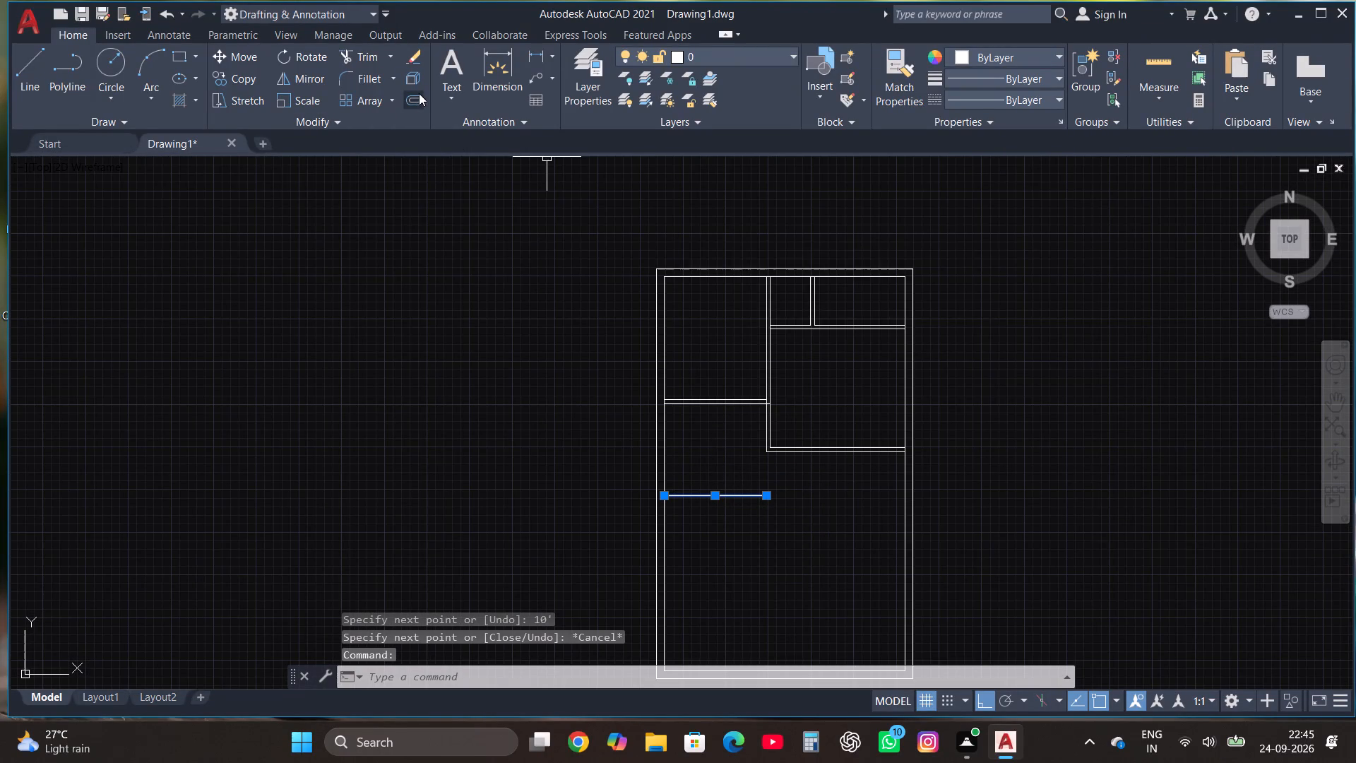
click(414, 99)
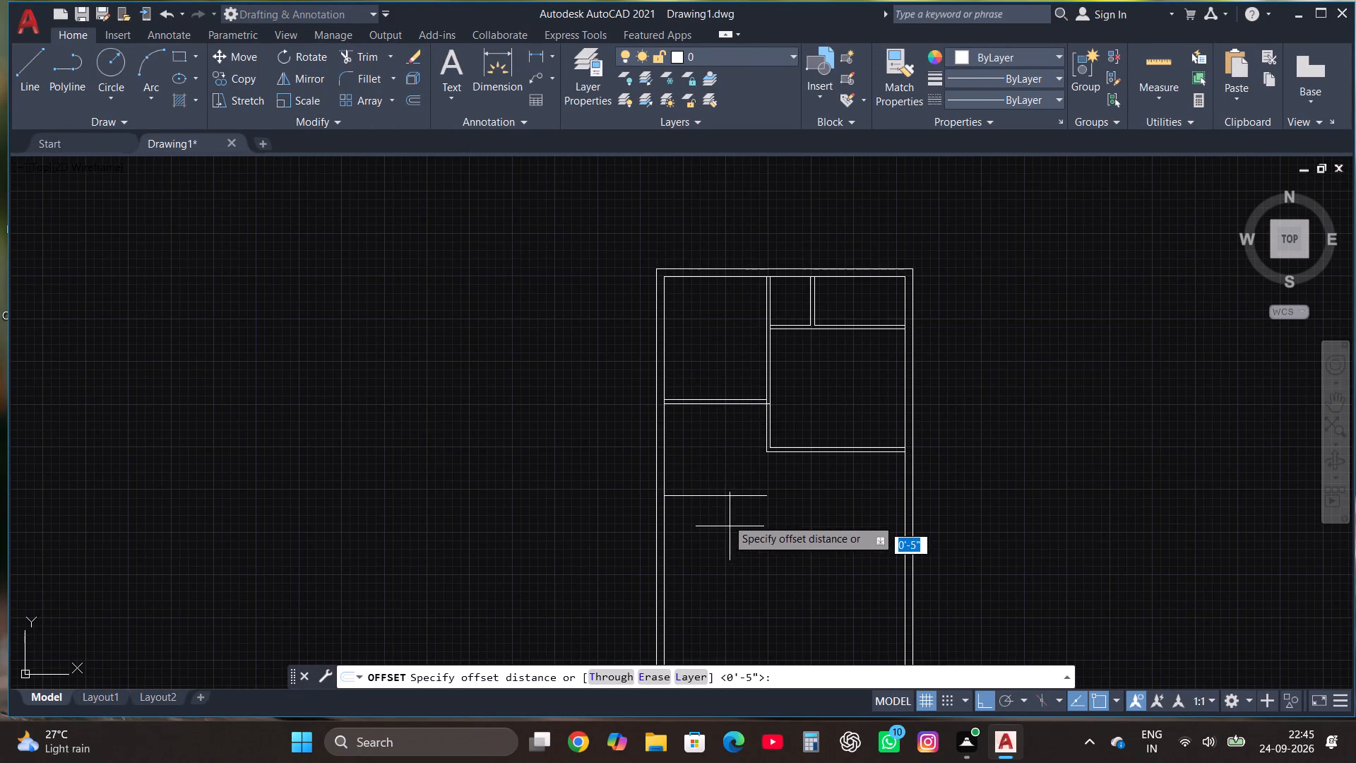
click(715, 492)
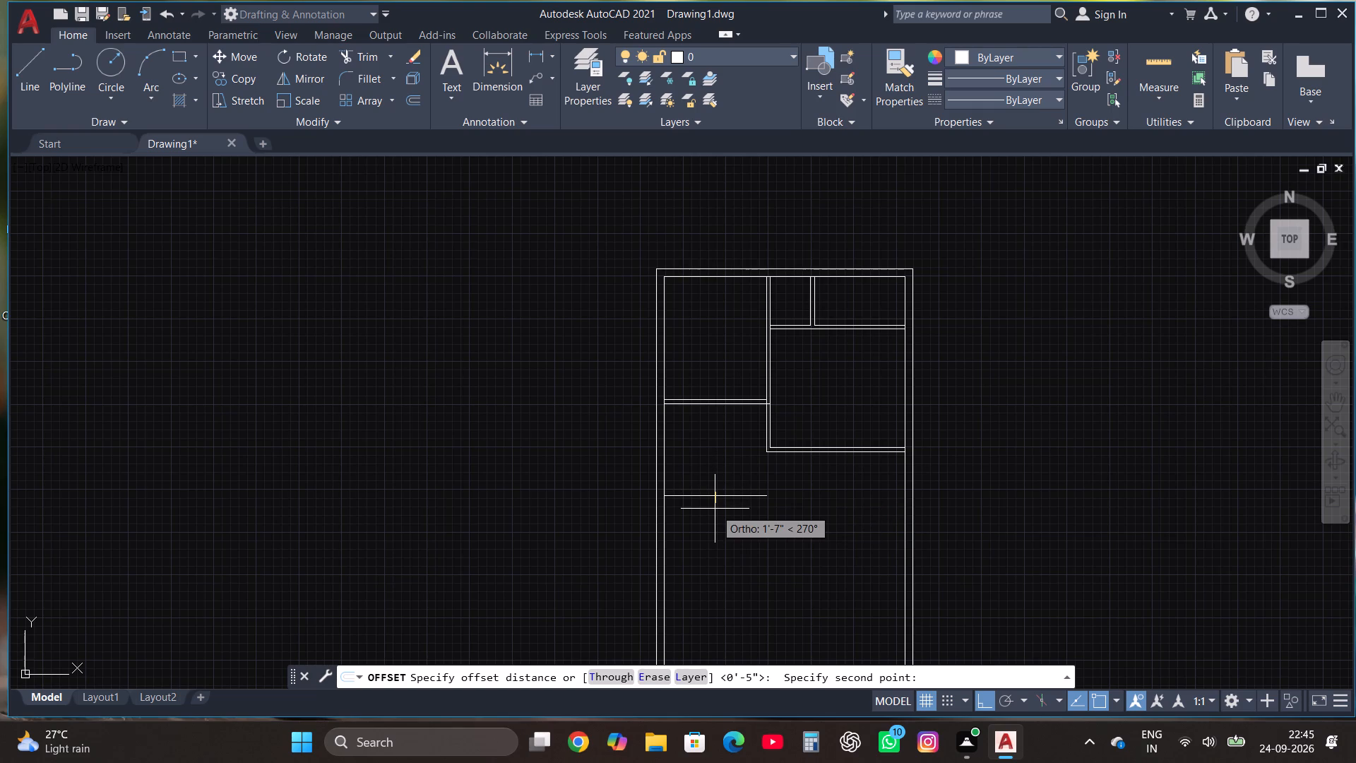
text(4.5")
key(Return)
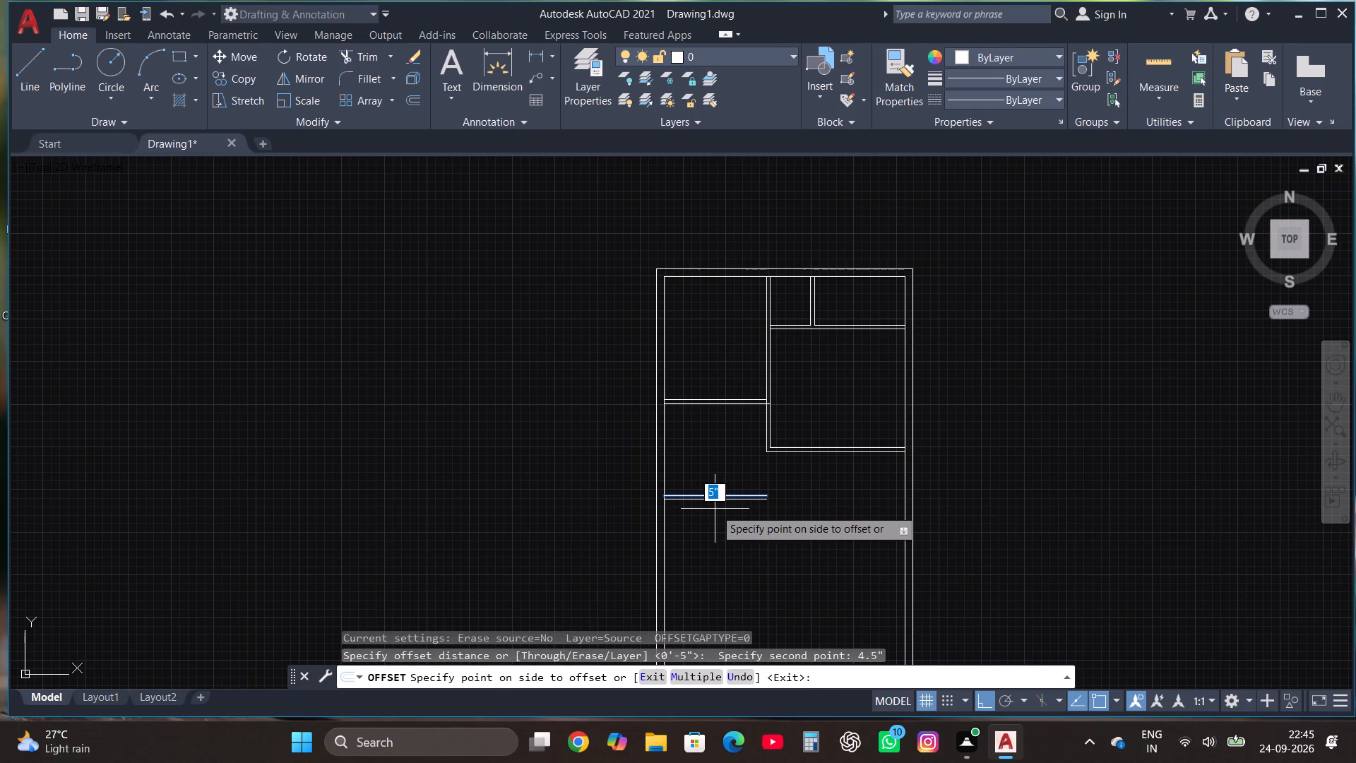
click(715, 509)
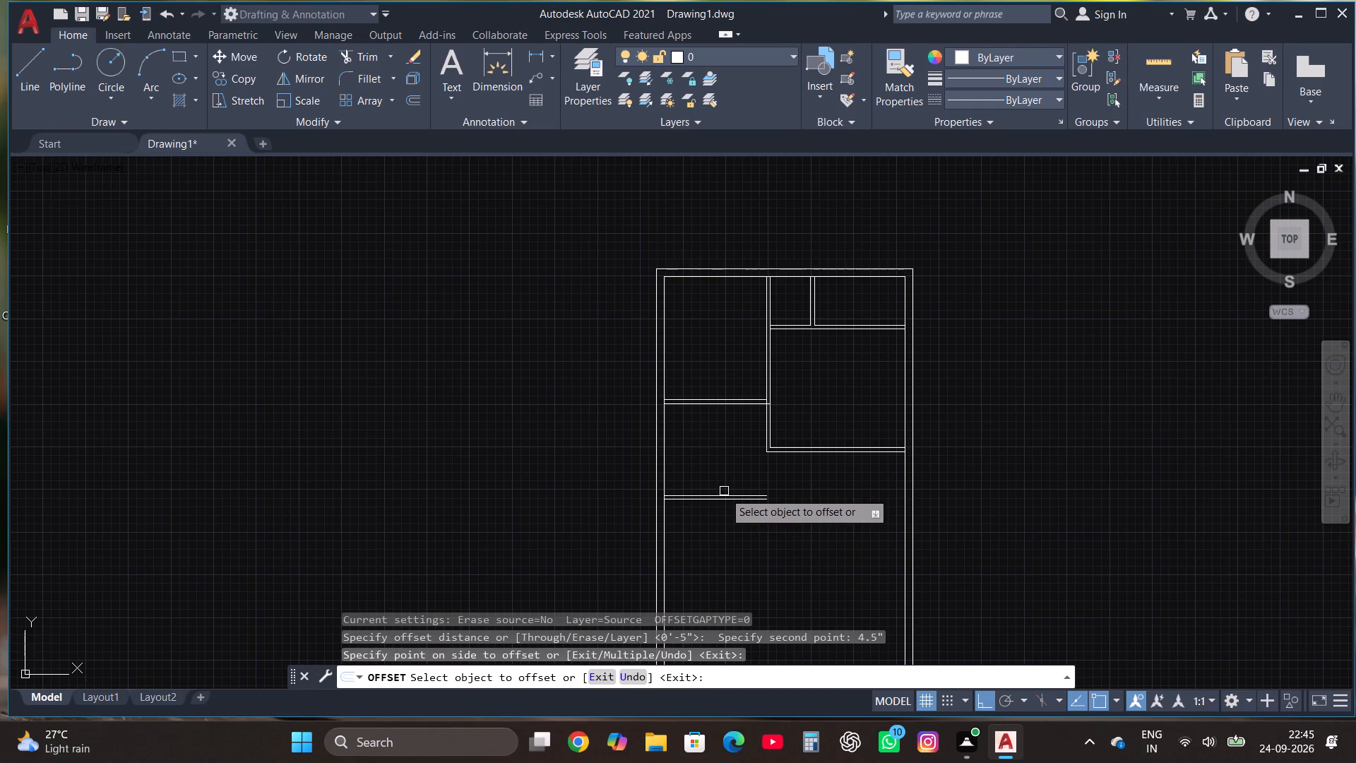
click(724, 492)
text(4.5")
key(Return)
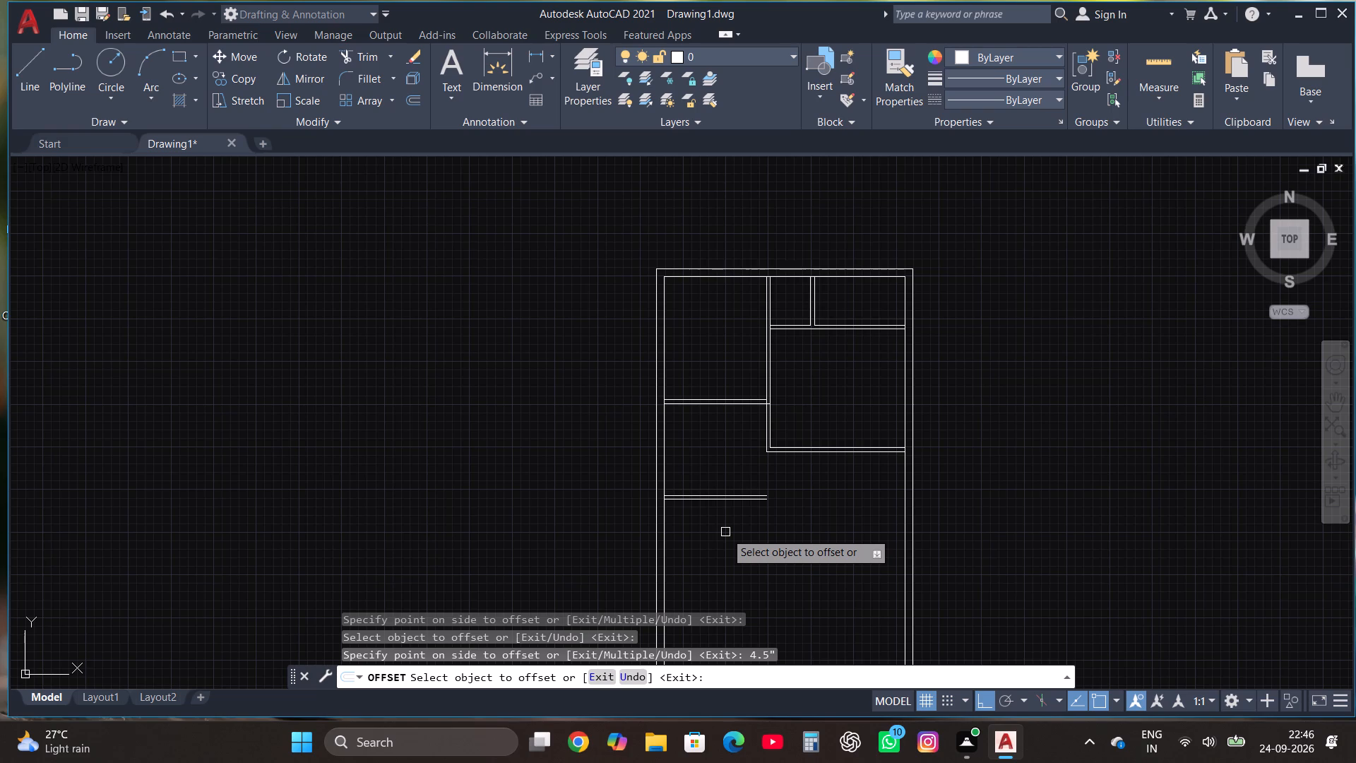
scroll(691, 343, down, 2)
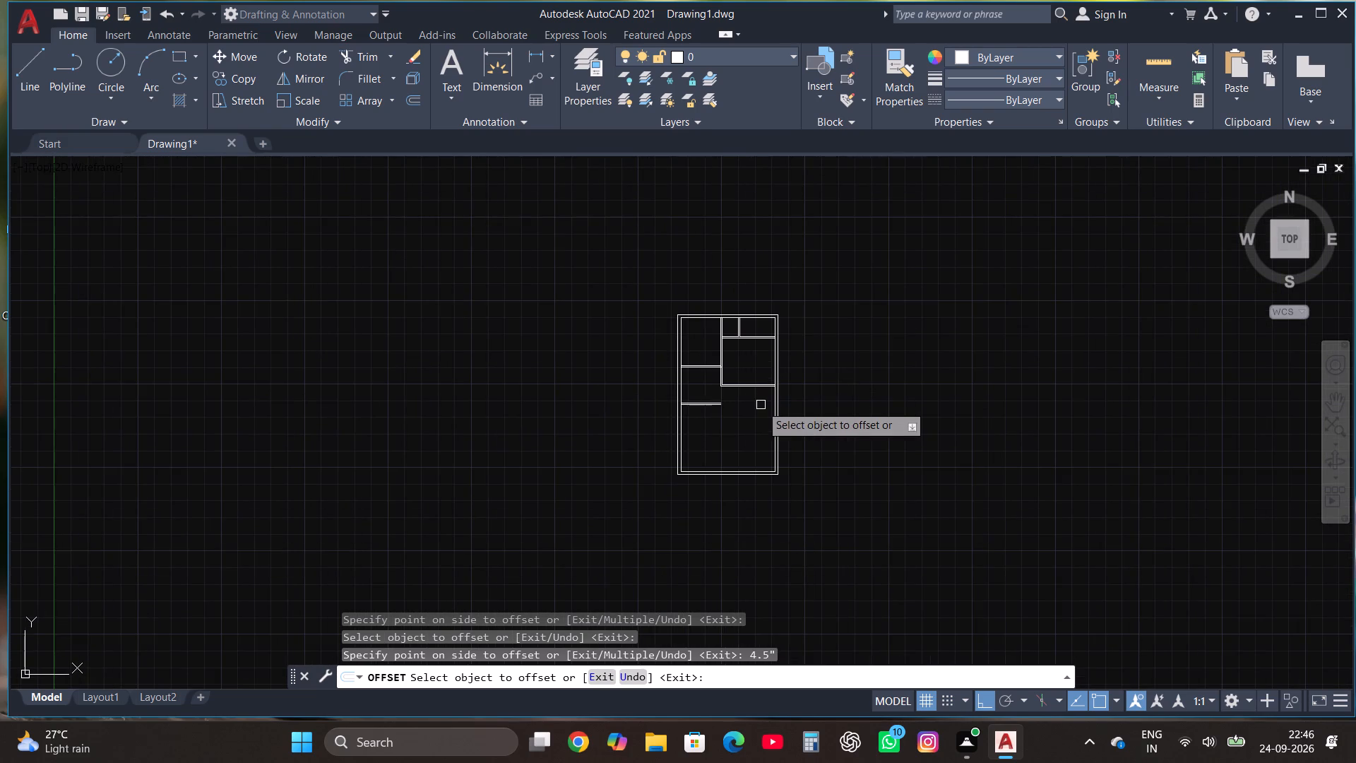
scroll(762, 405, up, 1)
key(Escape)
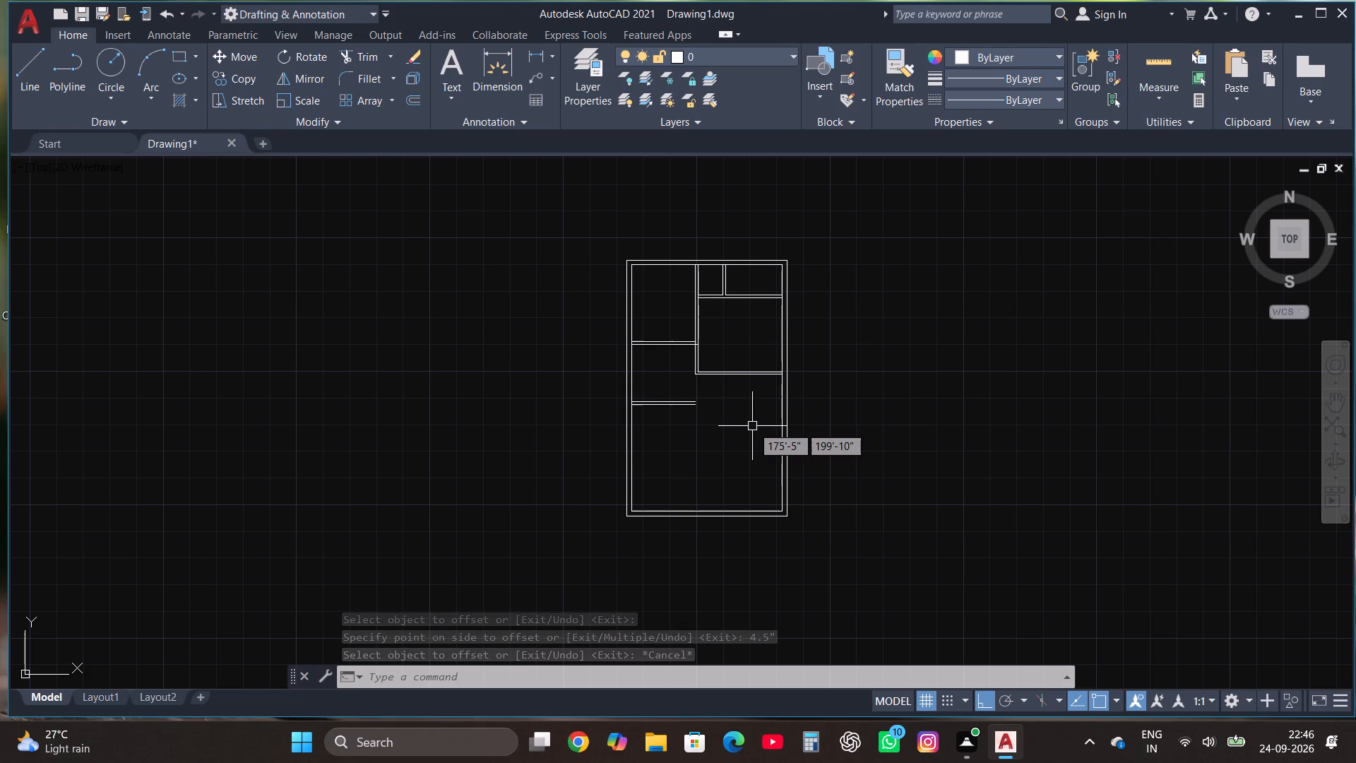
Outline a small space below the right room's bottom partition with lines 6' down the right inner wall, 2' left and 6' up.
scroll(803, 350, up, 2)
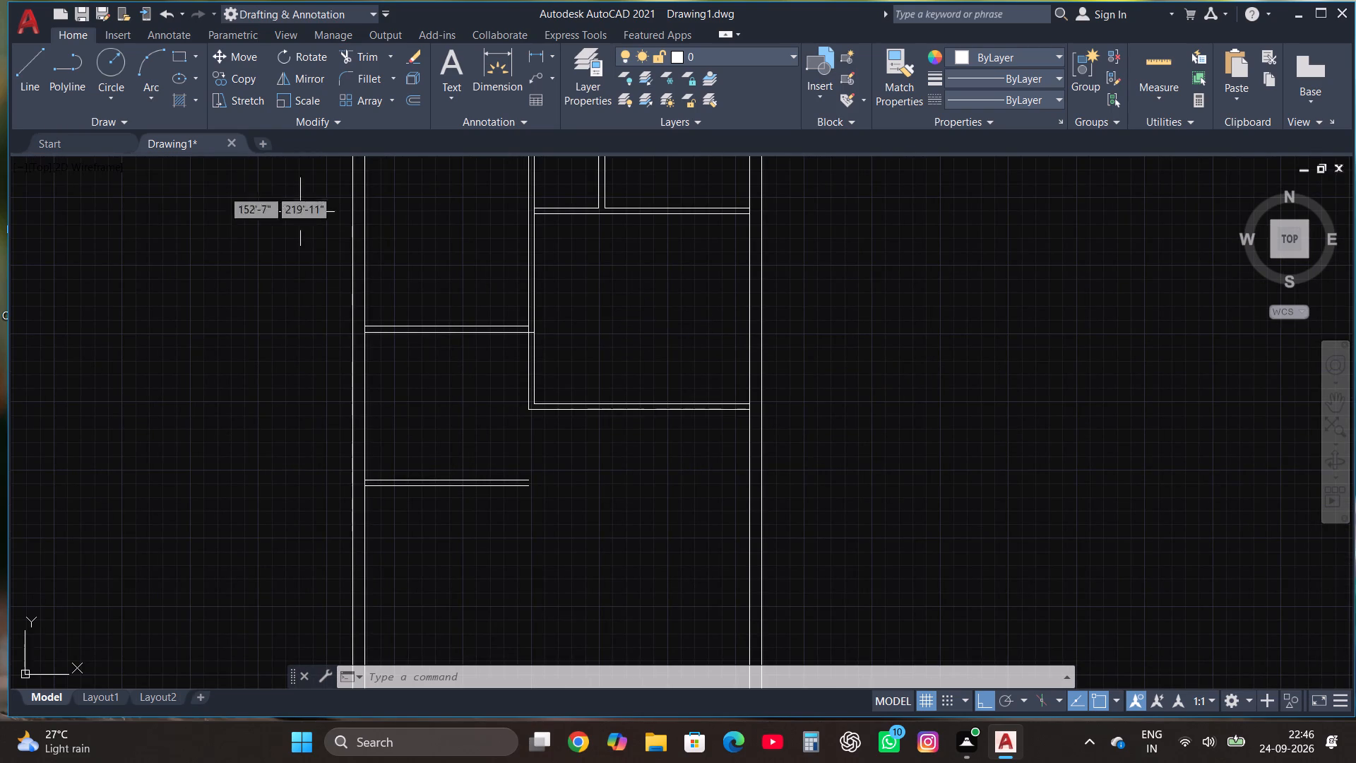
click(33, 69)
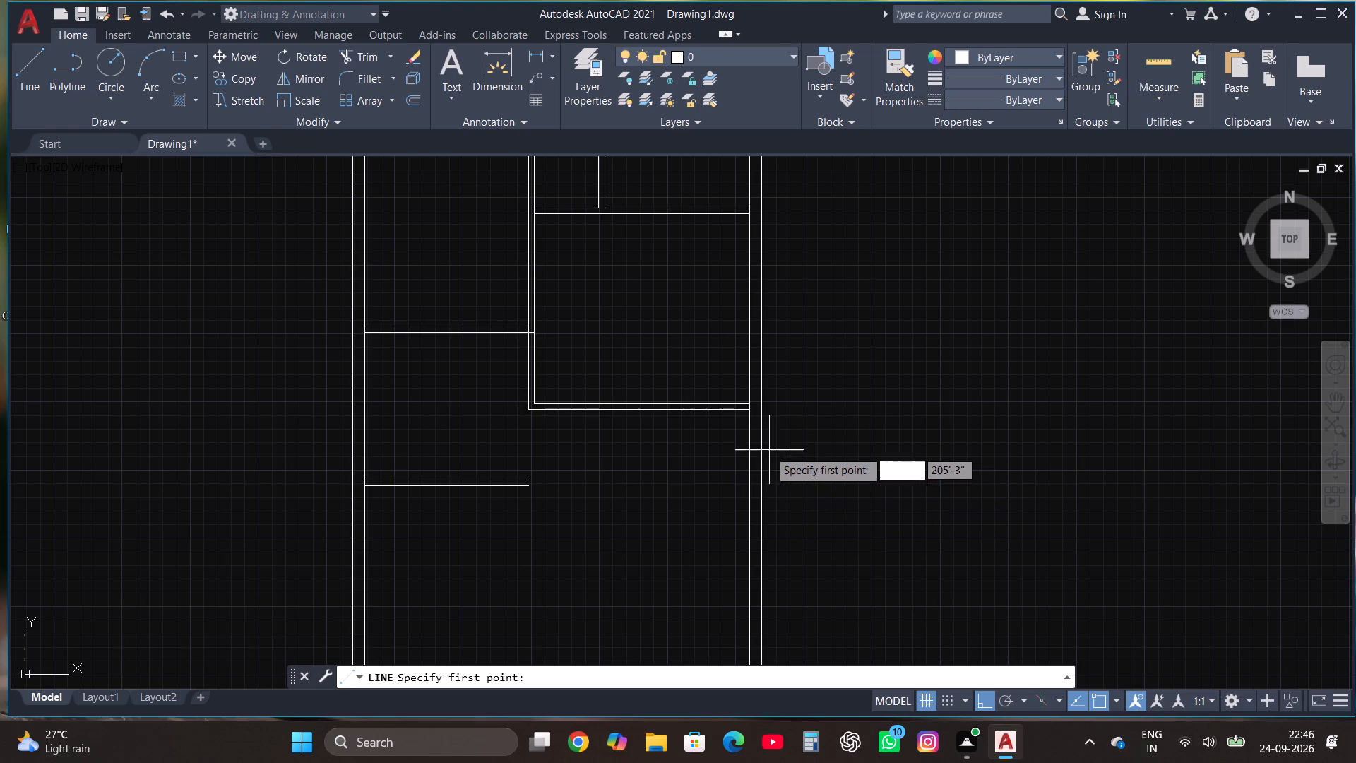
click(747, 410)
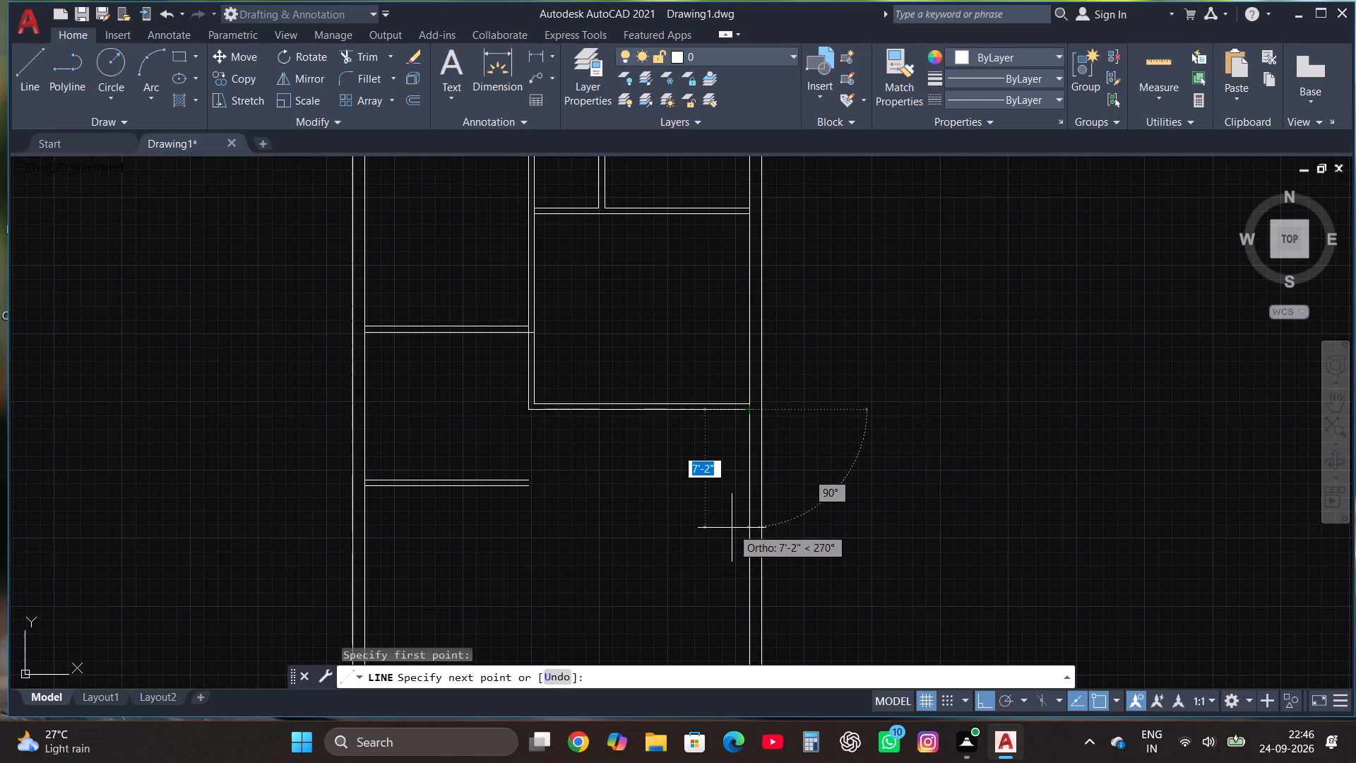
text(6')
key(Return)
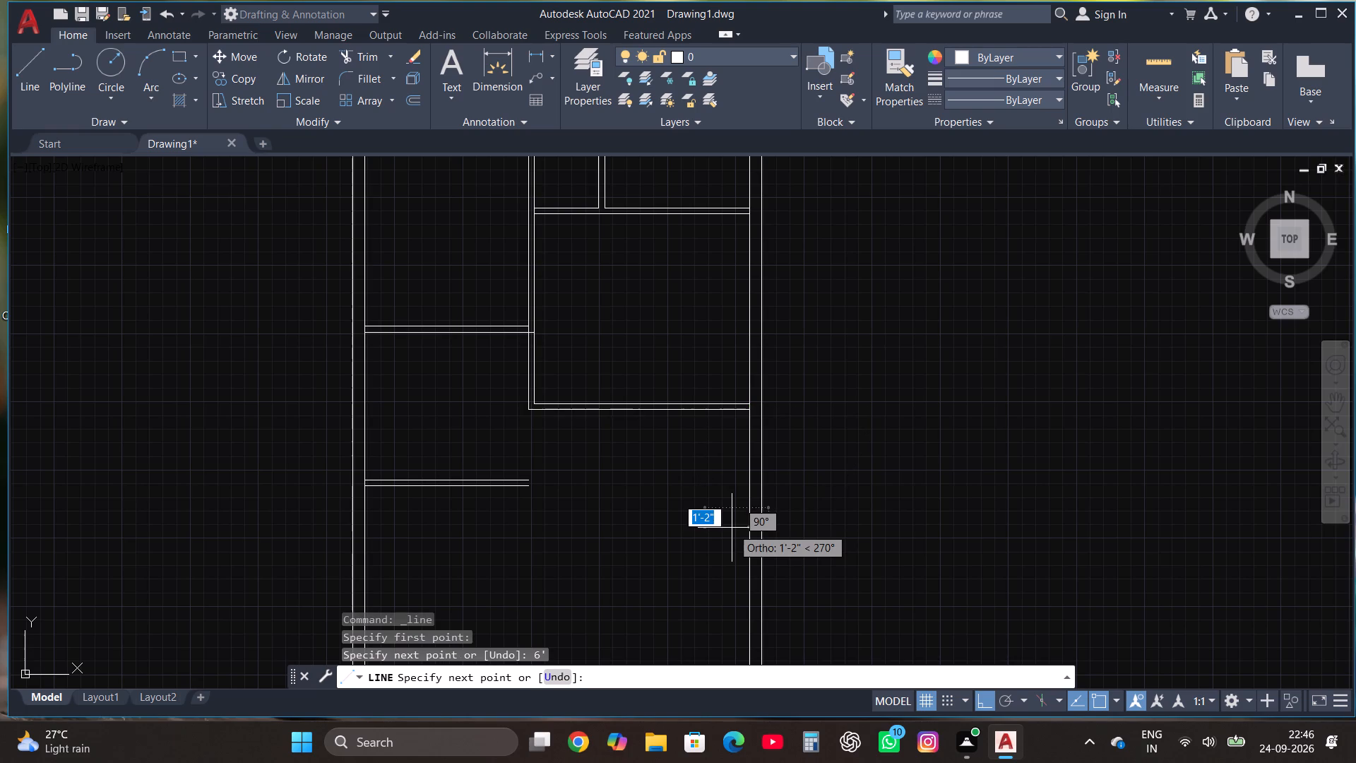
text(2')
key(Return)
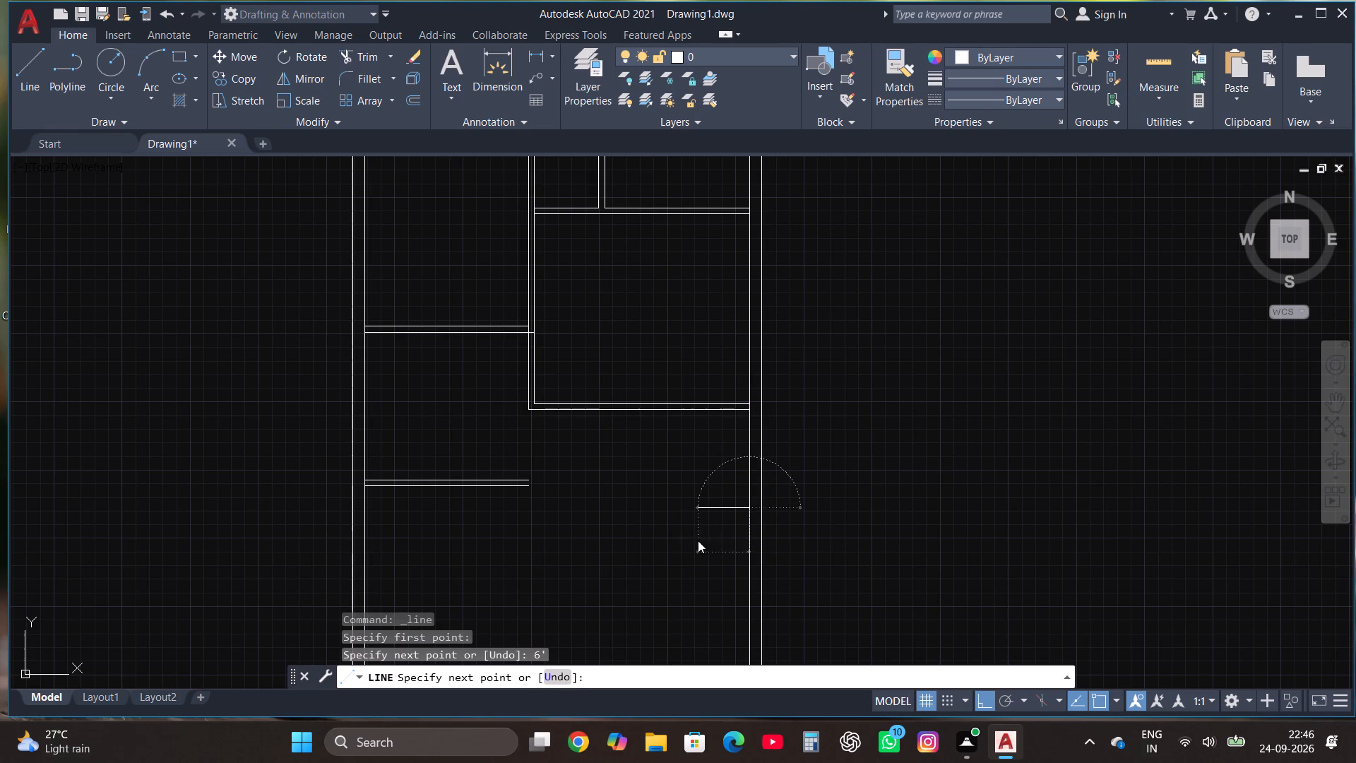
key(6)
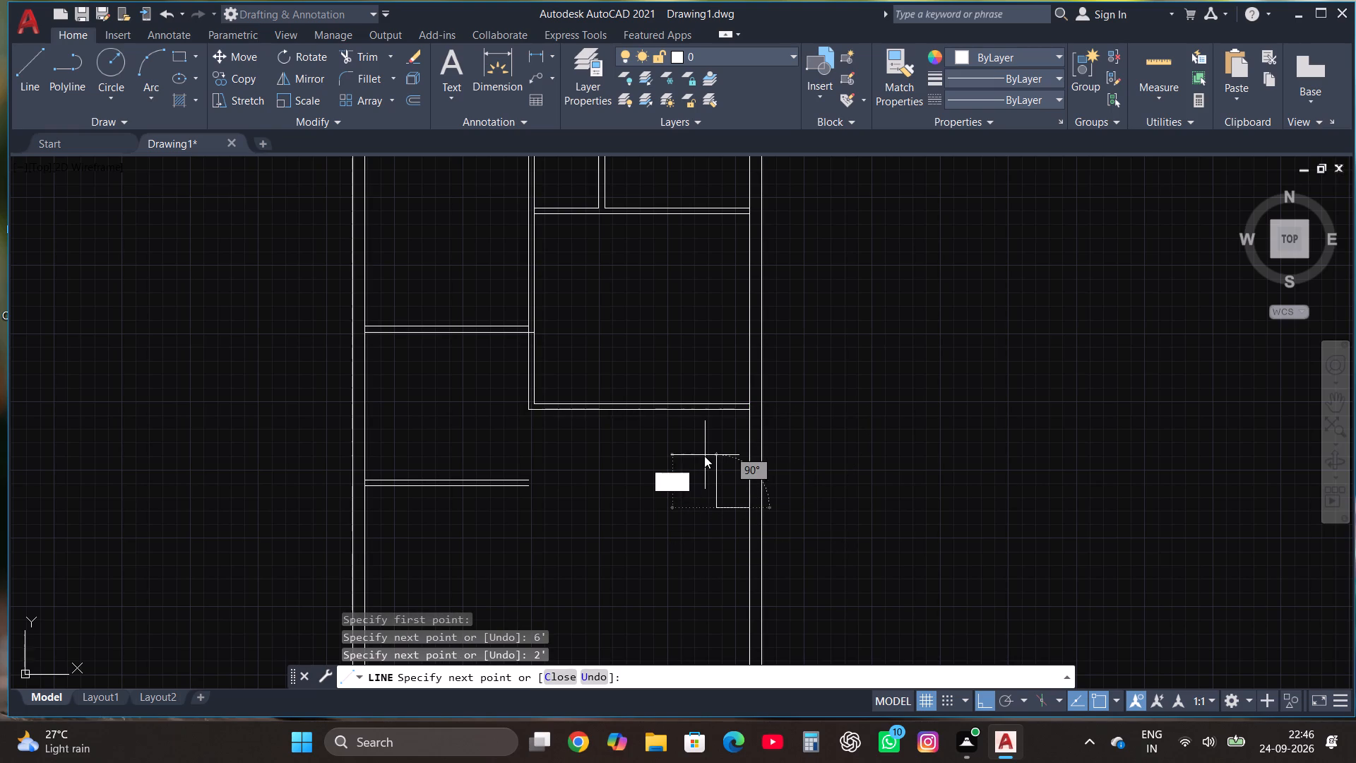
key(apostrophe)
key(Return)
key(Escape)
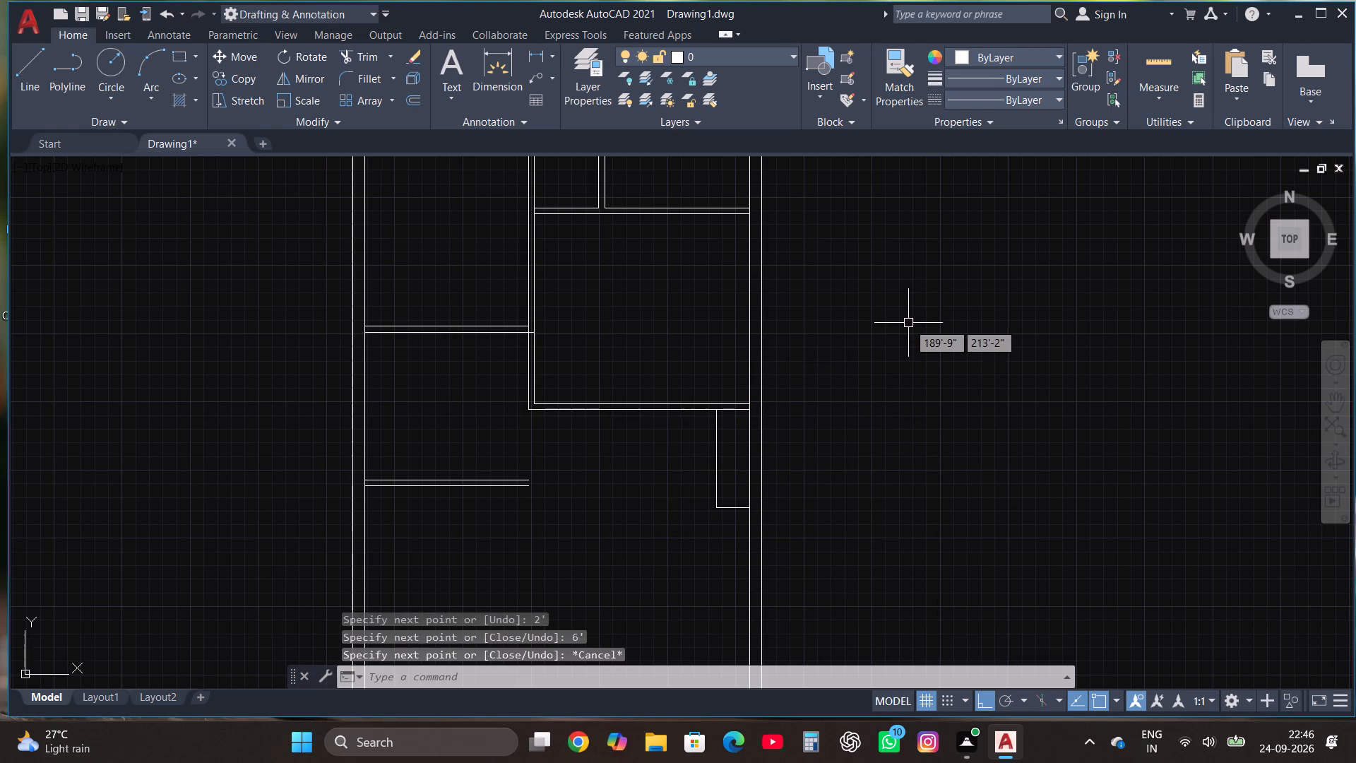
Offset the 2' by 6' space's bottom and left lines outward by 4.5" for its partition walls.
scroll(906, 333, down, 1)
scroll(820, 450, up, 1)
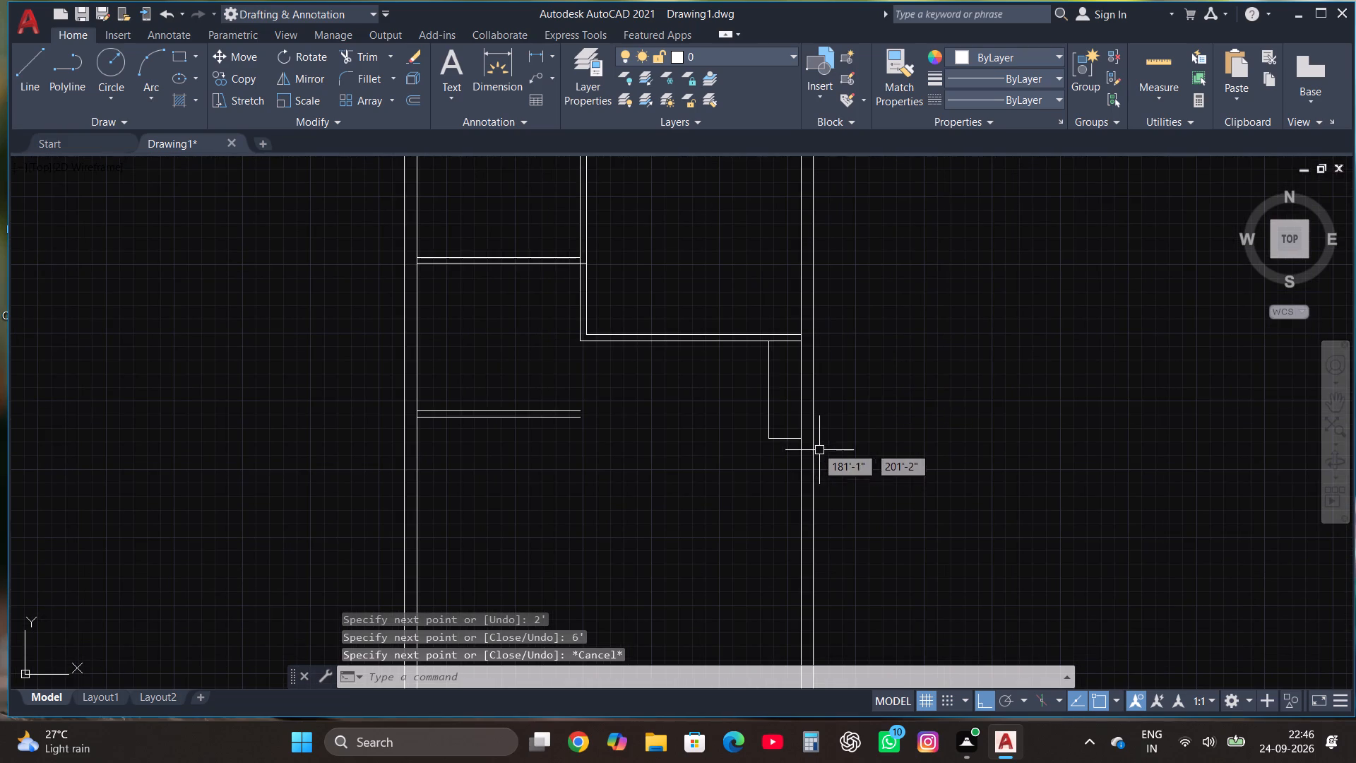
scroll(780, 358, up, 1)
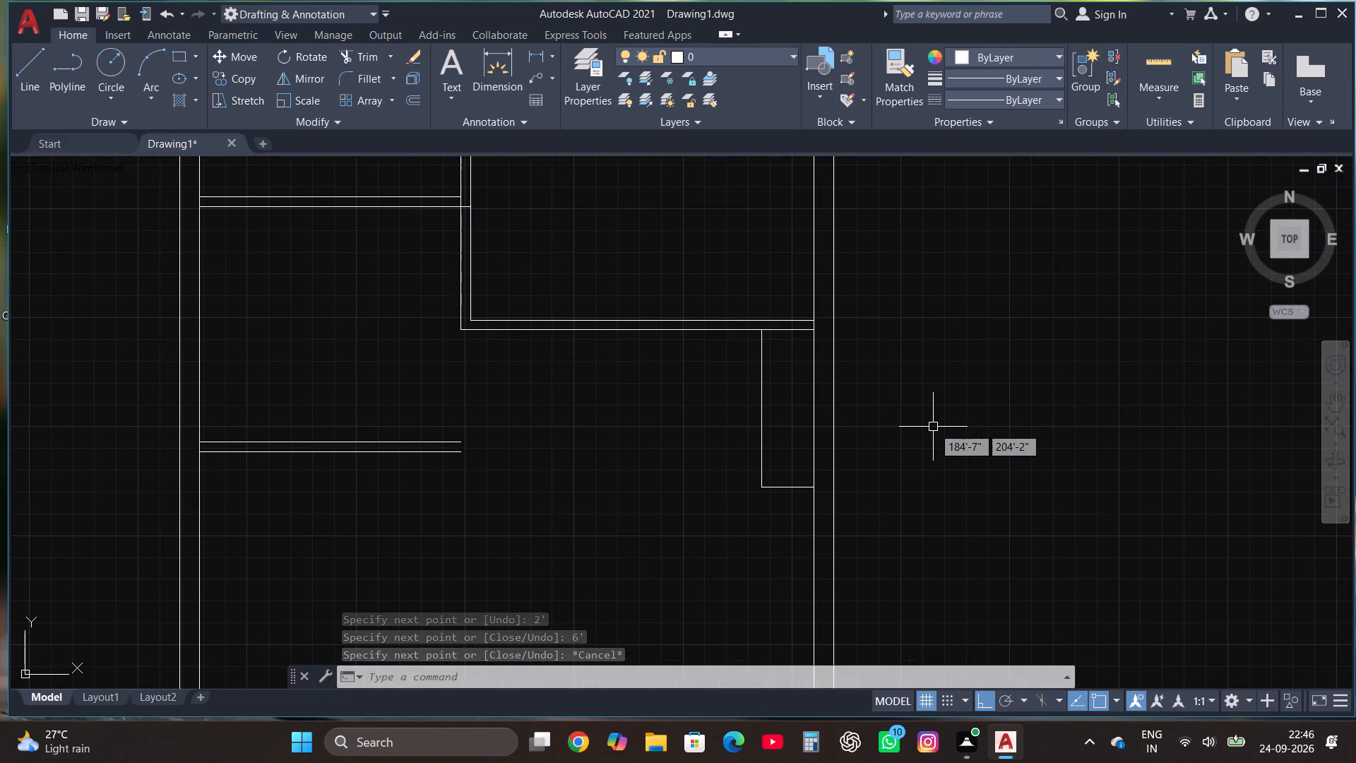
scroll(944, 463, down, 1)
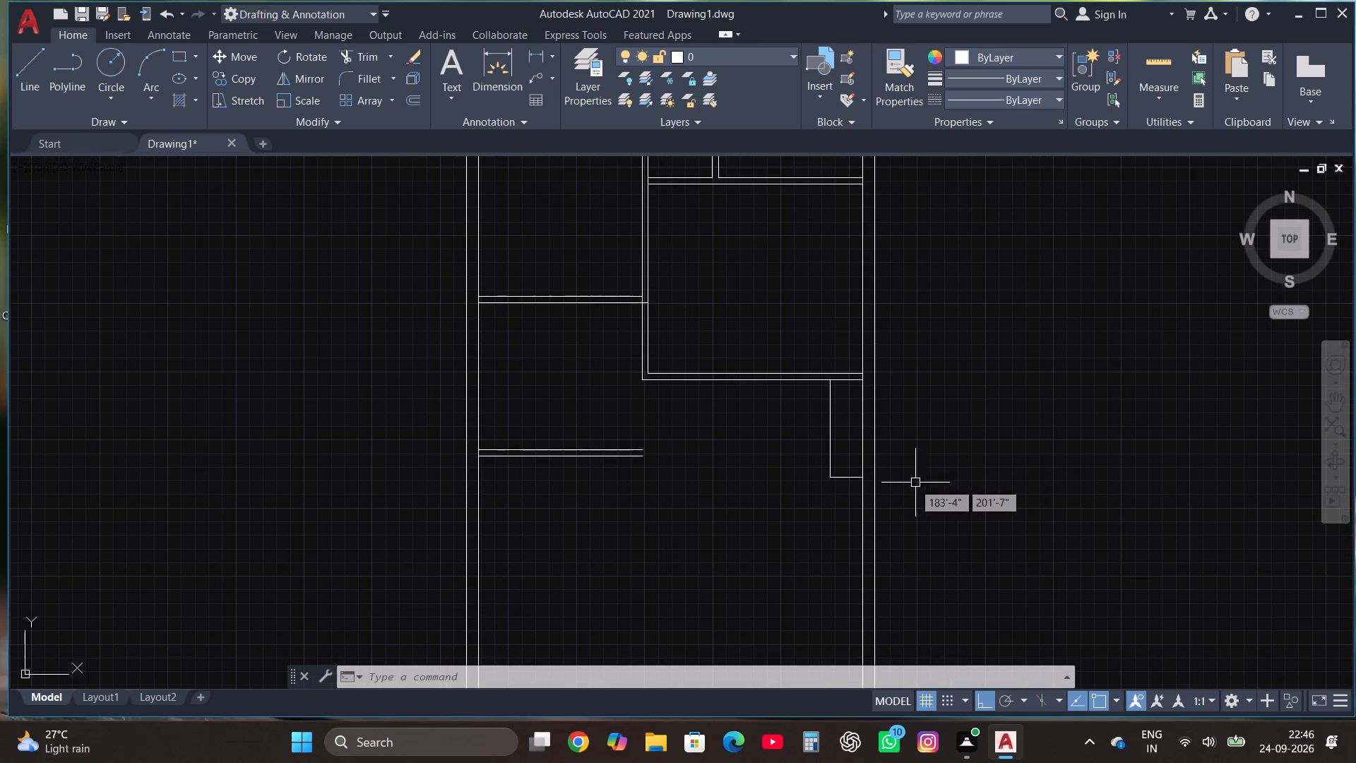
scroll(835, 467, up, 1)
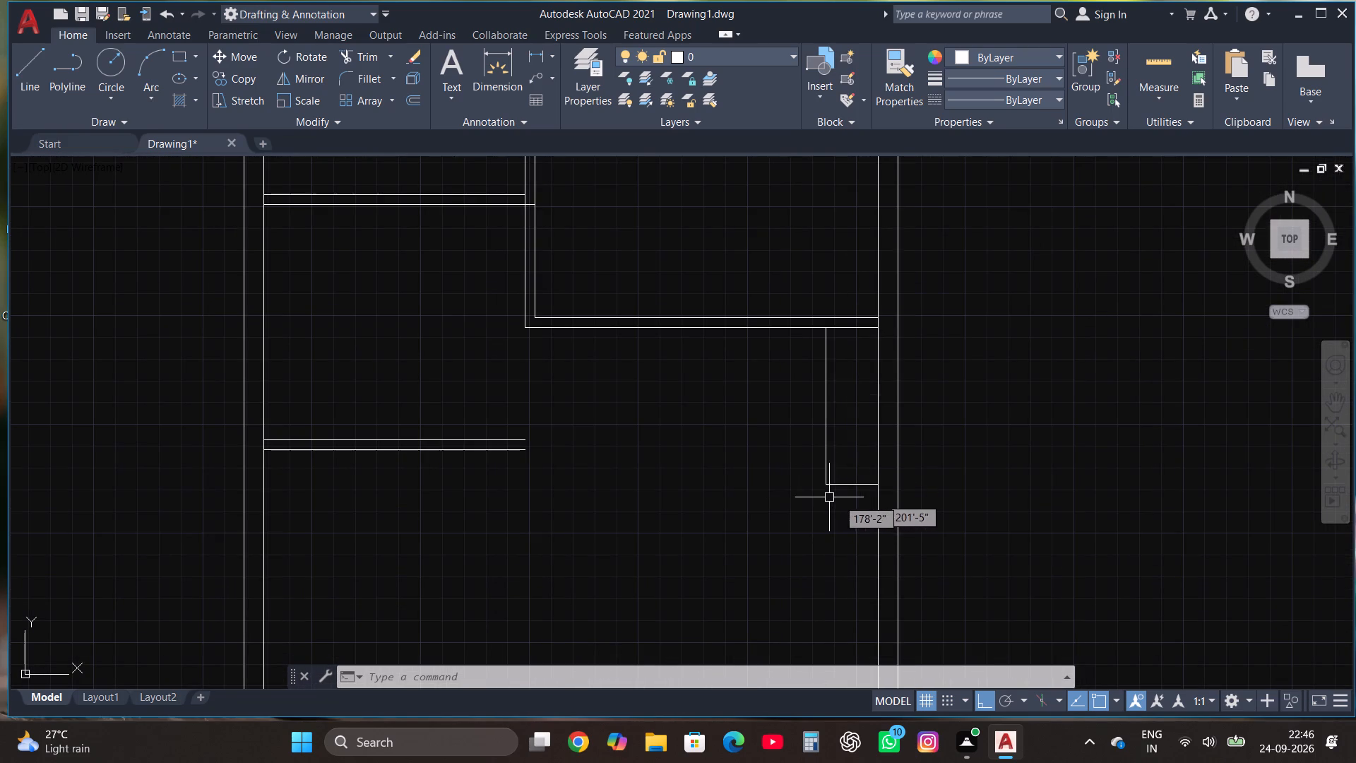
drag(839, 498, 835, 492)
click(805, 446)
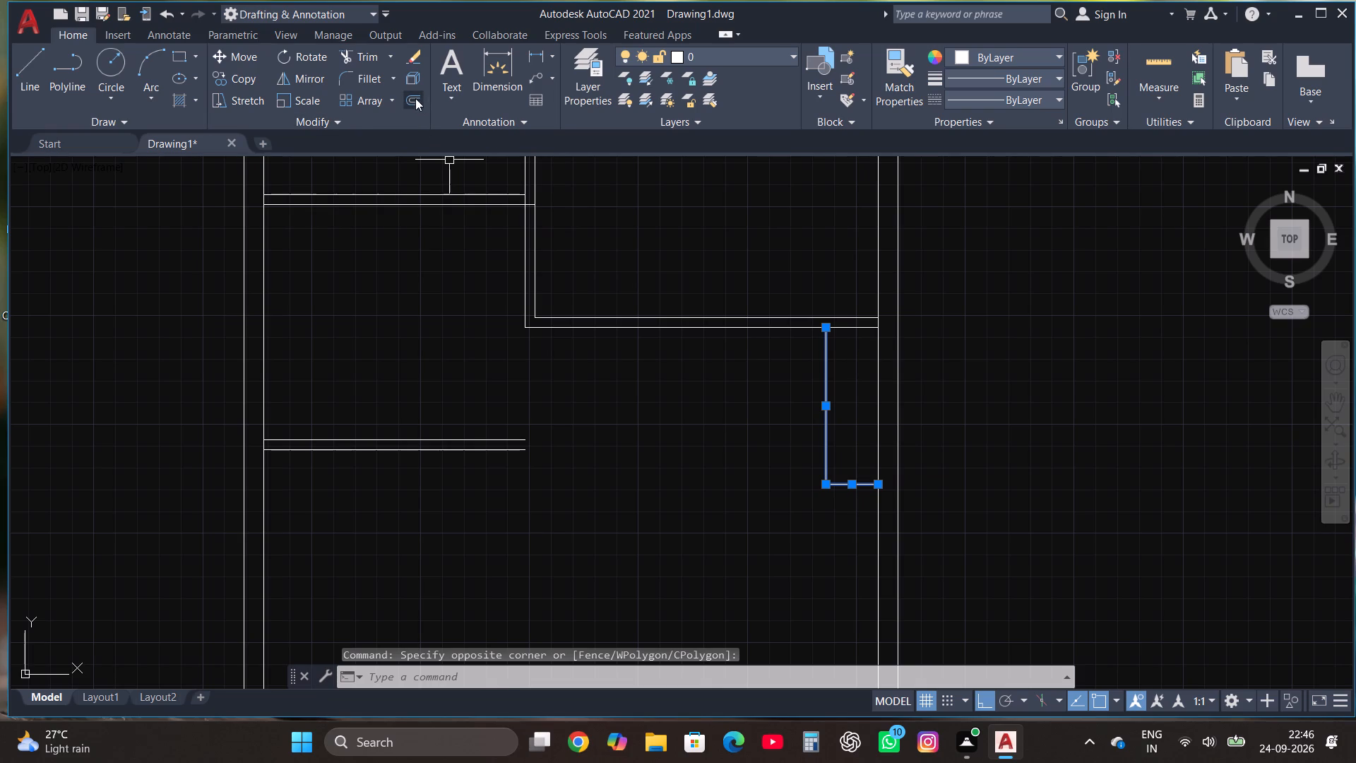
click(415, 98)
click(838, 483)
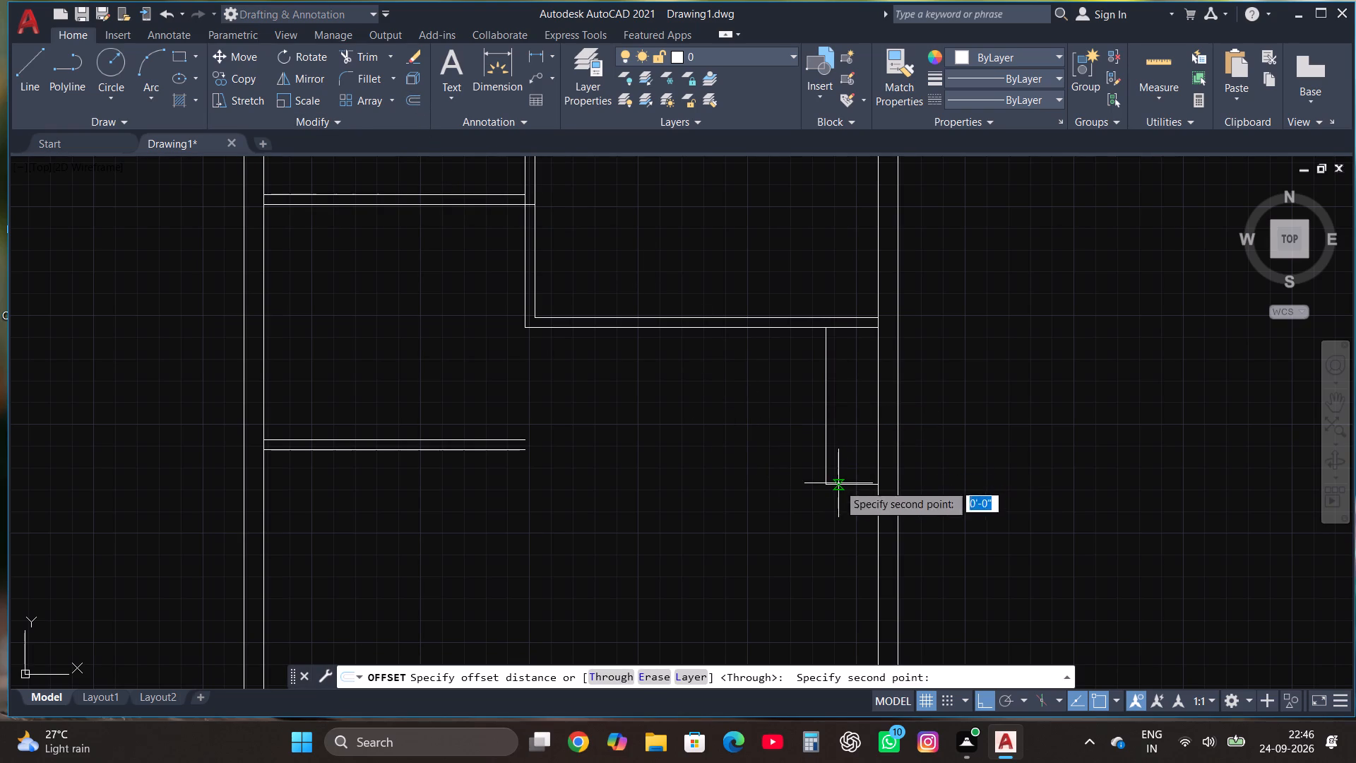
click(843, 499)
click(841, 482)
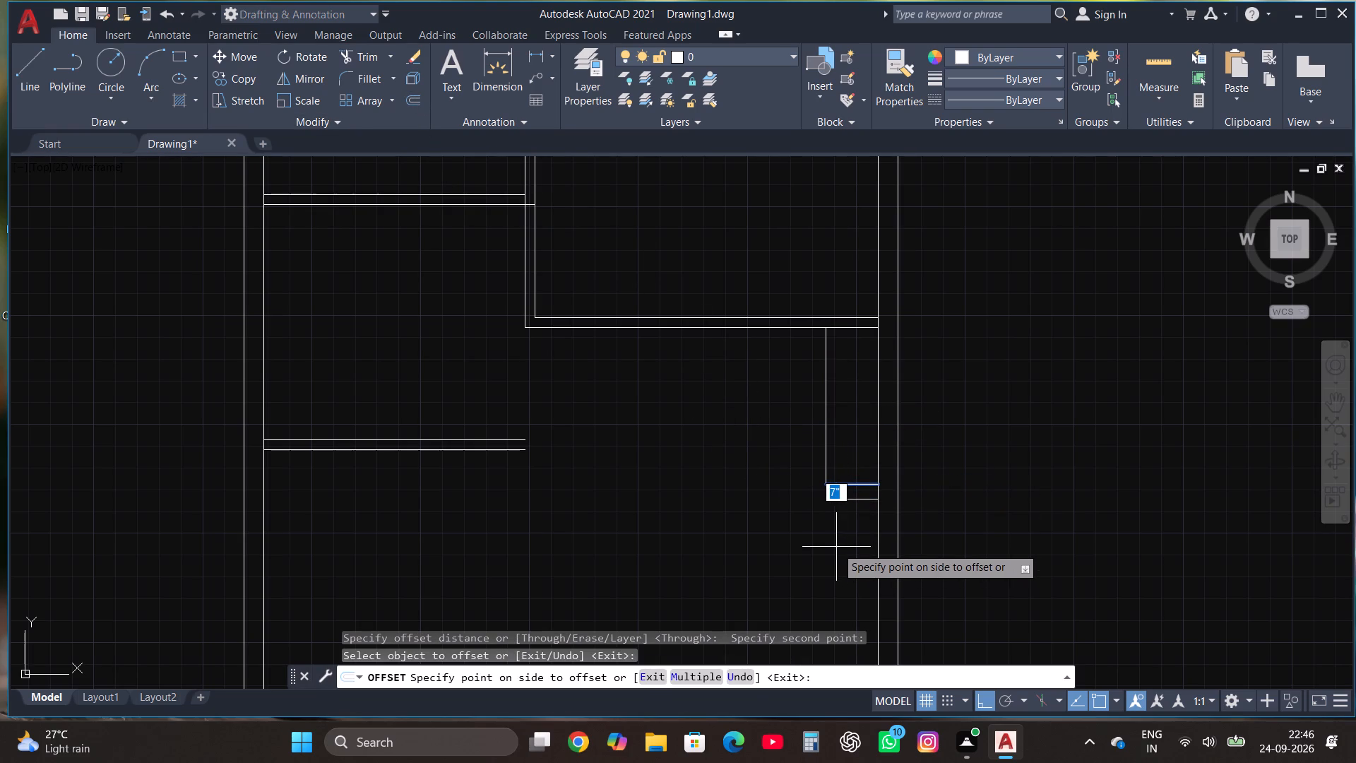
text(4.5")
key(Return)
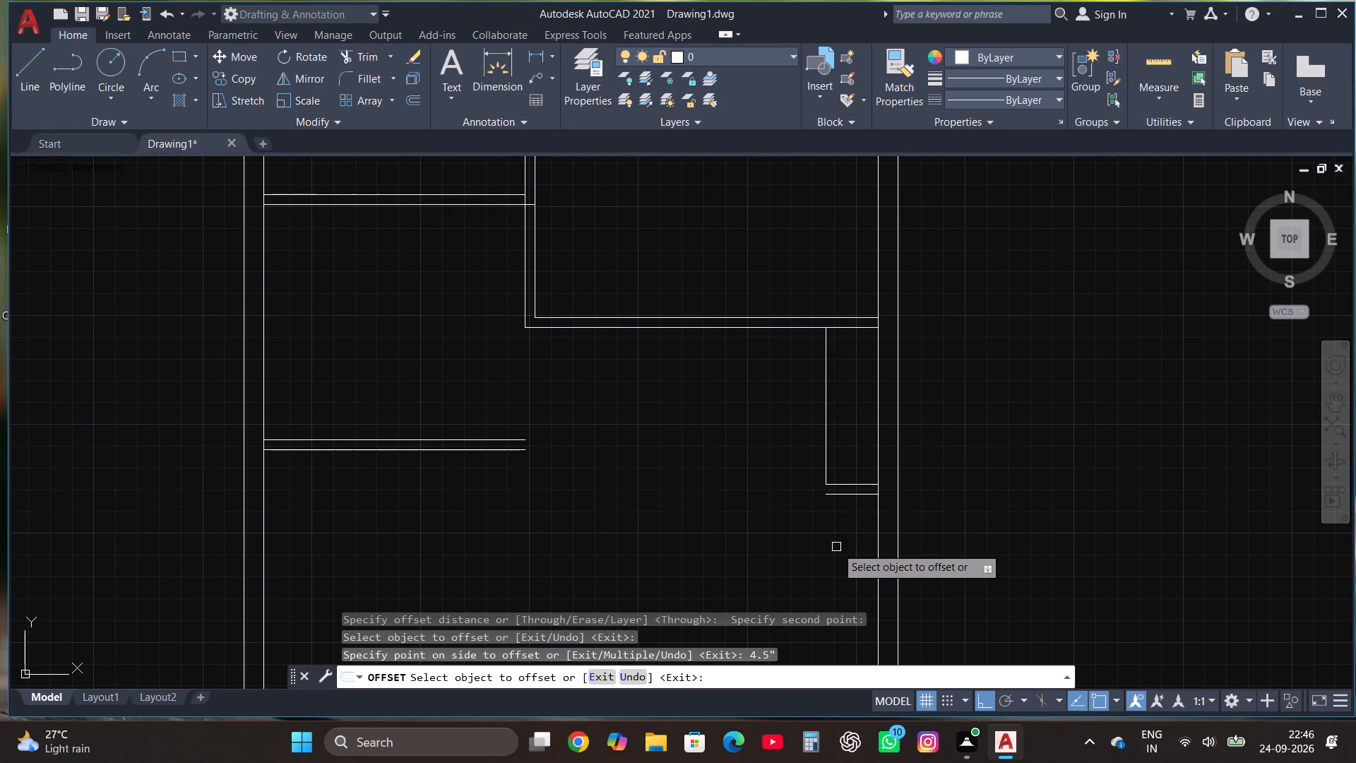
click(824, 444)
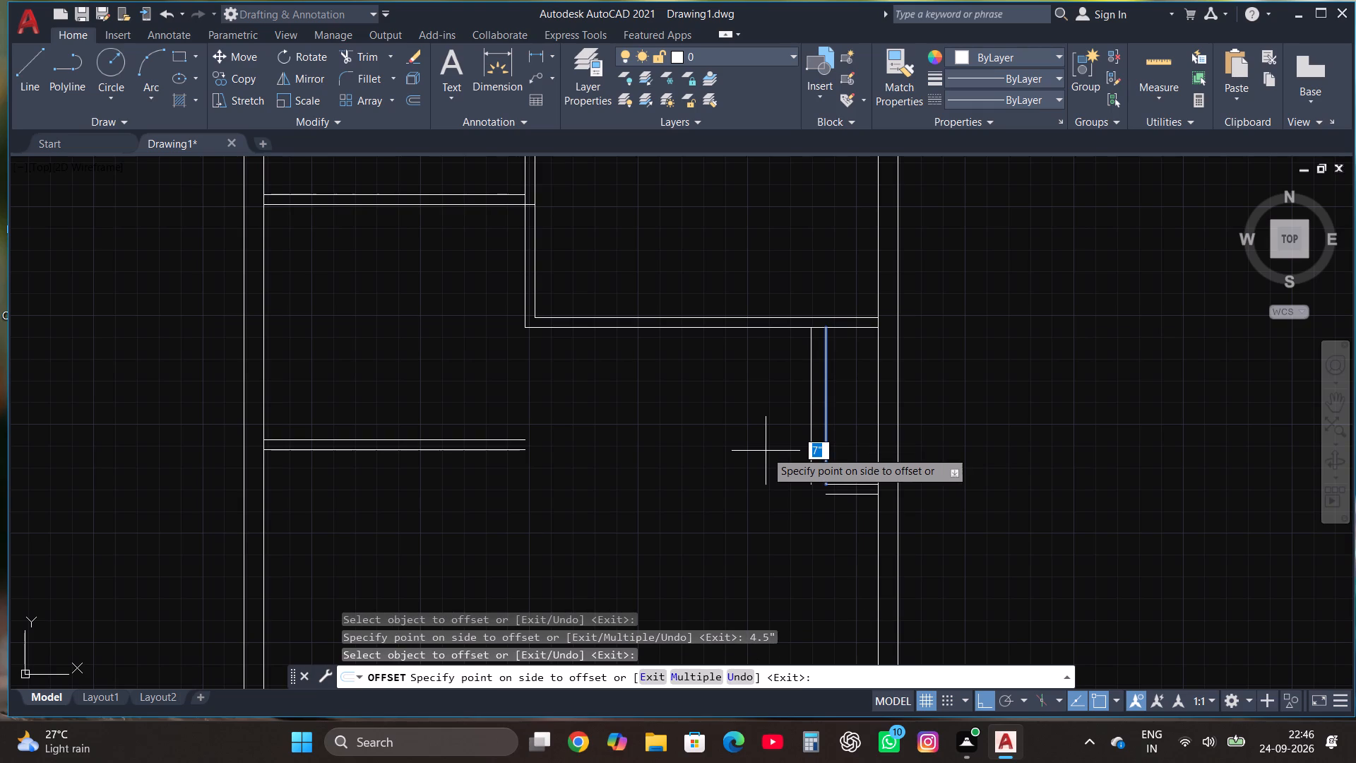
text(4.5)
key(shift+quotedbl)
key(Return)
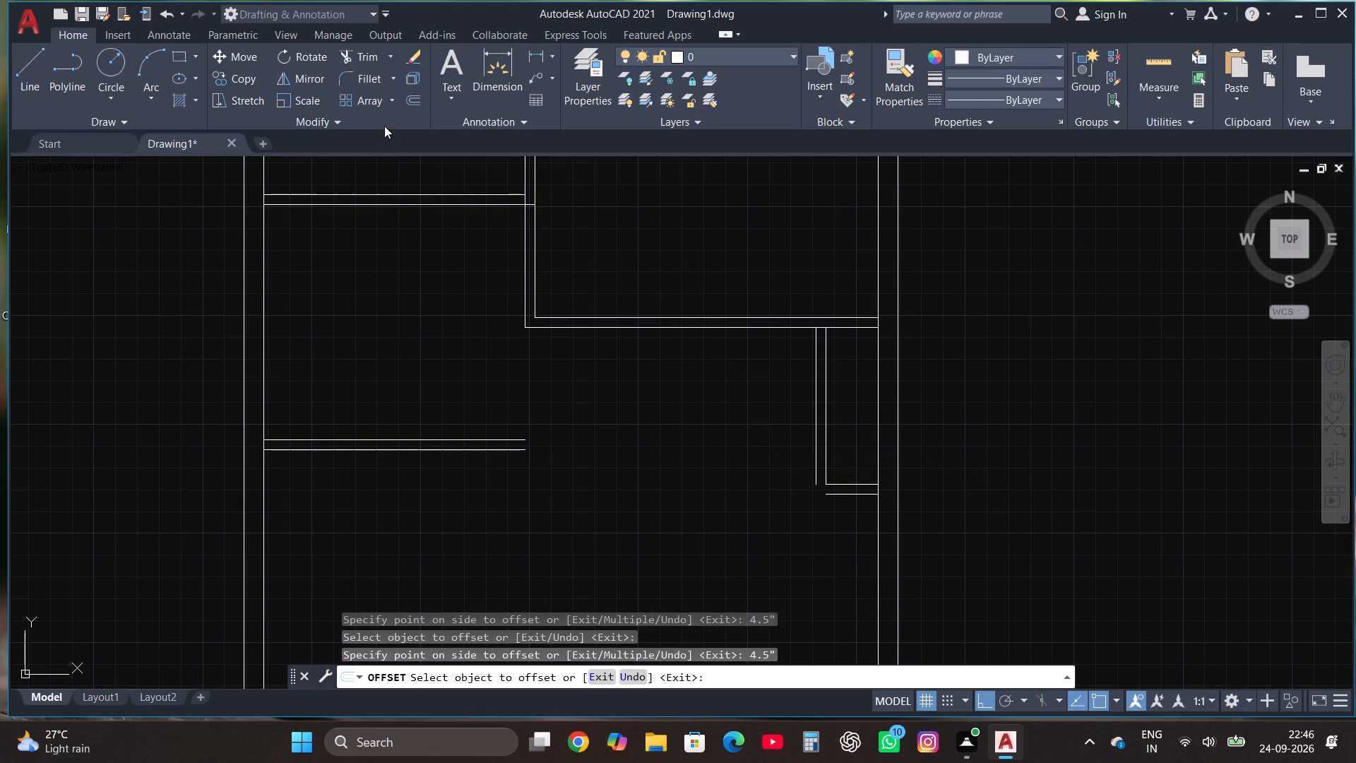
Fillet the outer offset lines of the 2' by 6' space so they meet at its bottom-left corner.
click(358, 78)
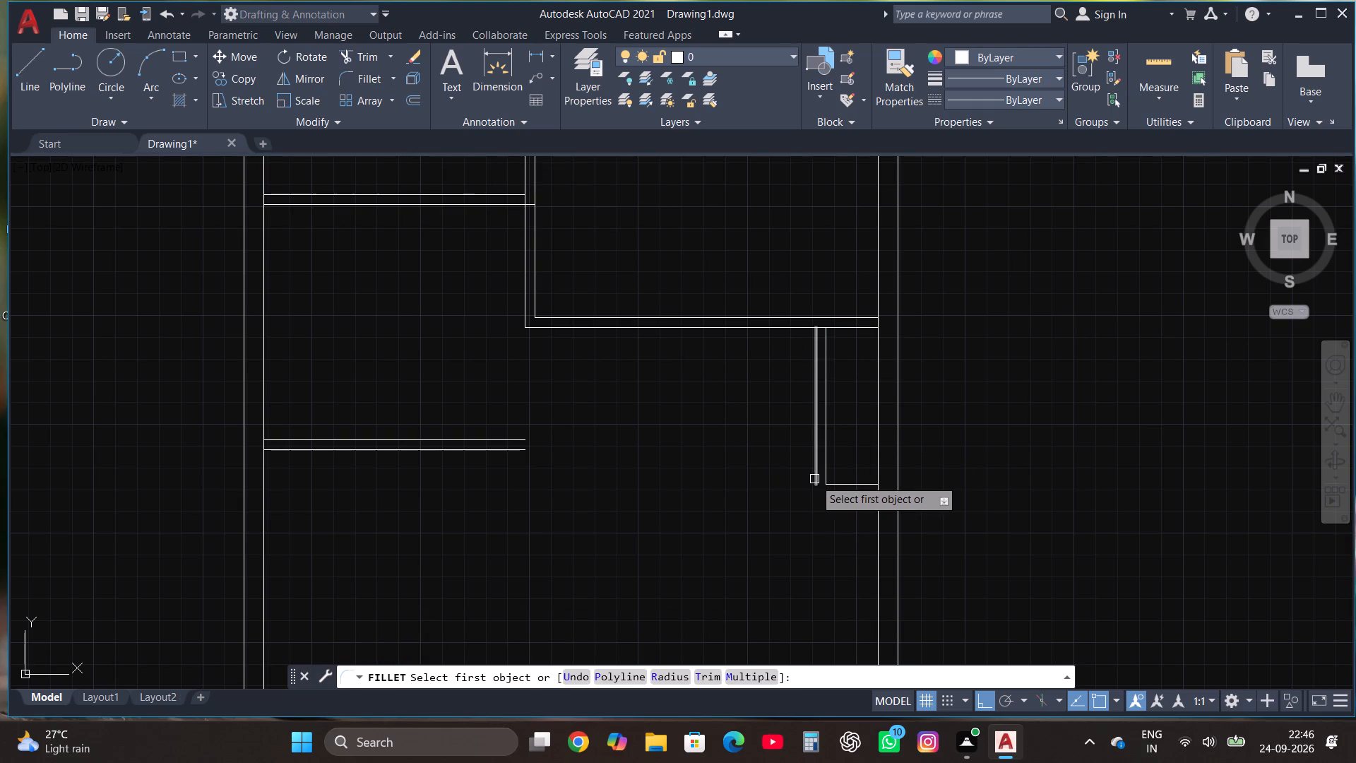
click(816, 478)
click(827, 498)
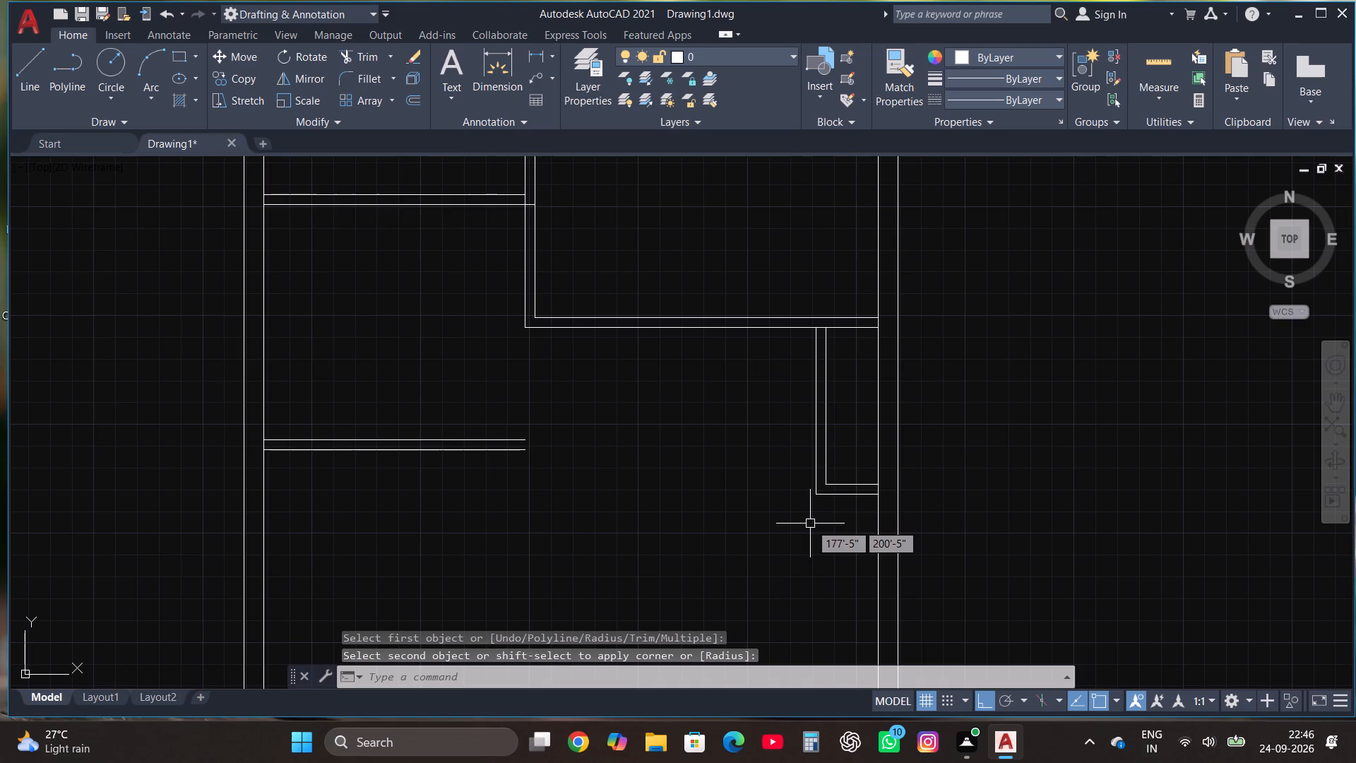
Outline the room beside the 2' by 6' space with lines 8'7" left and 6' up, carried up to the partition and trimmed there.
scroll(826, 424, down, 1)
click(40, 59)
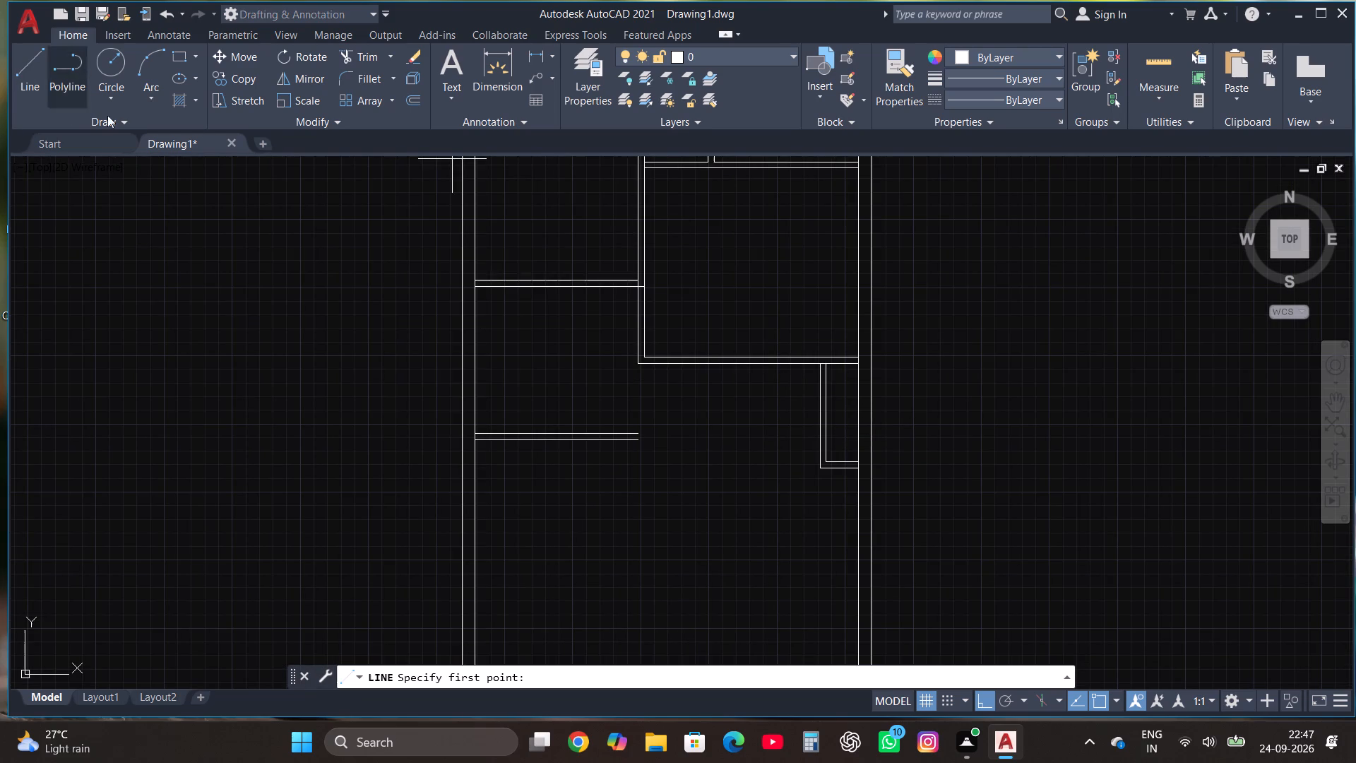
click(822, 472)
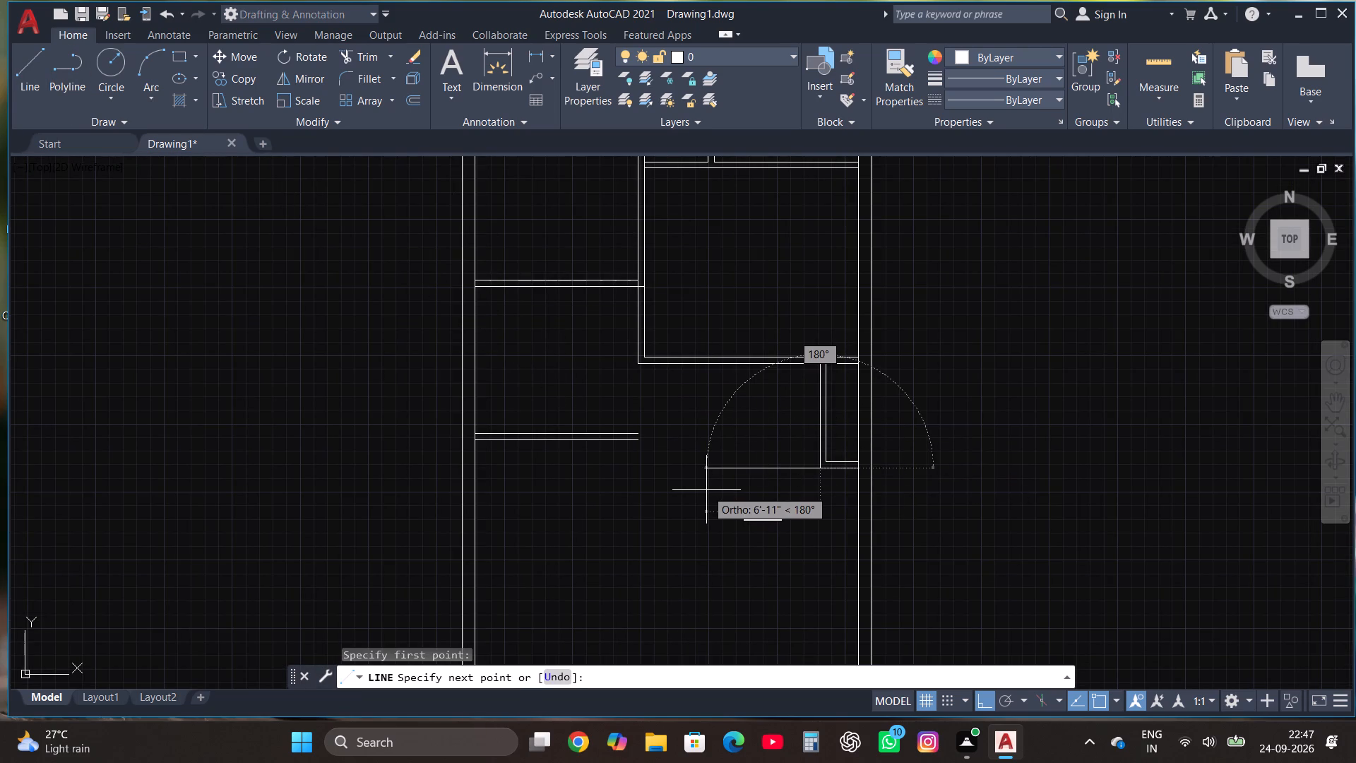
text(8'7")
key(Return)
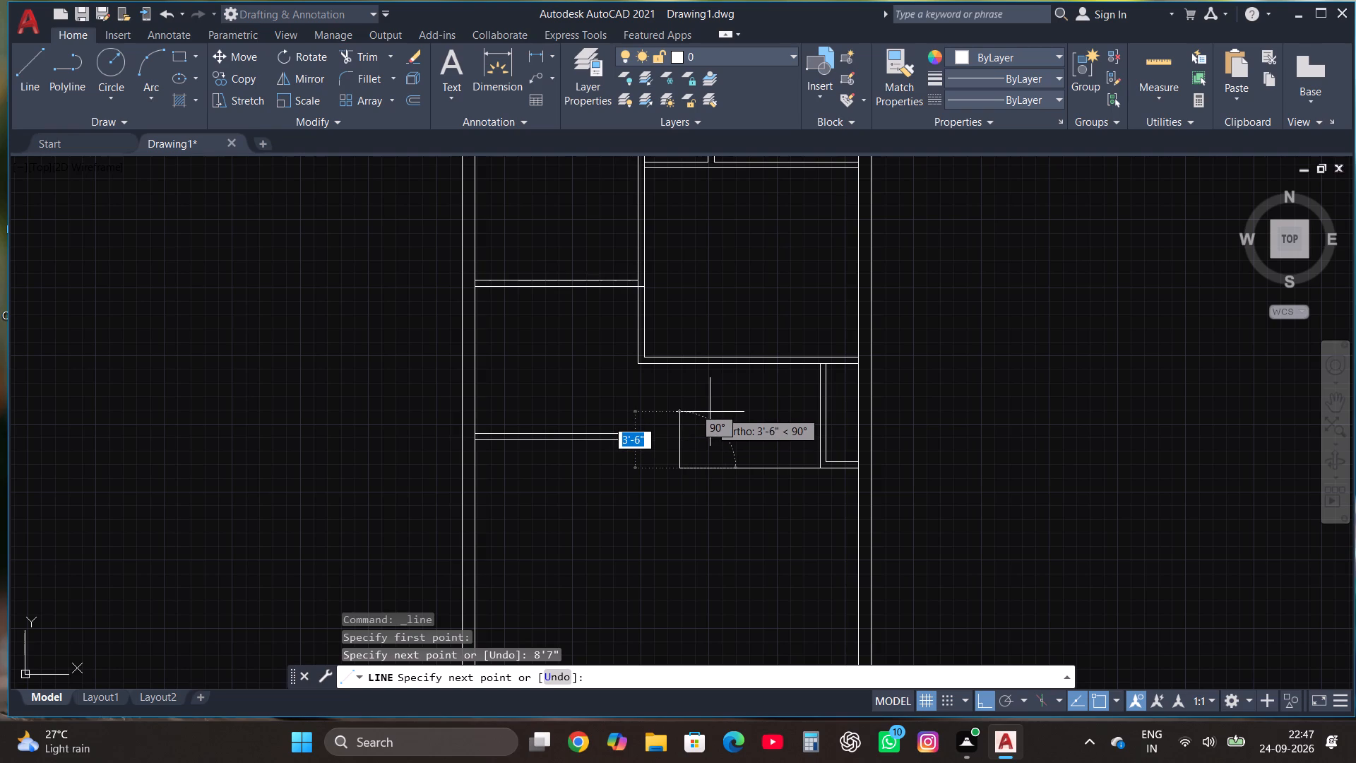
text(6')
key(Return)
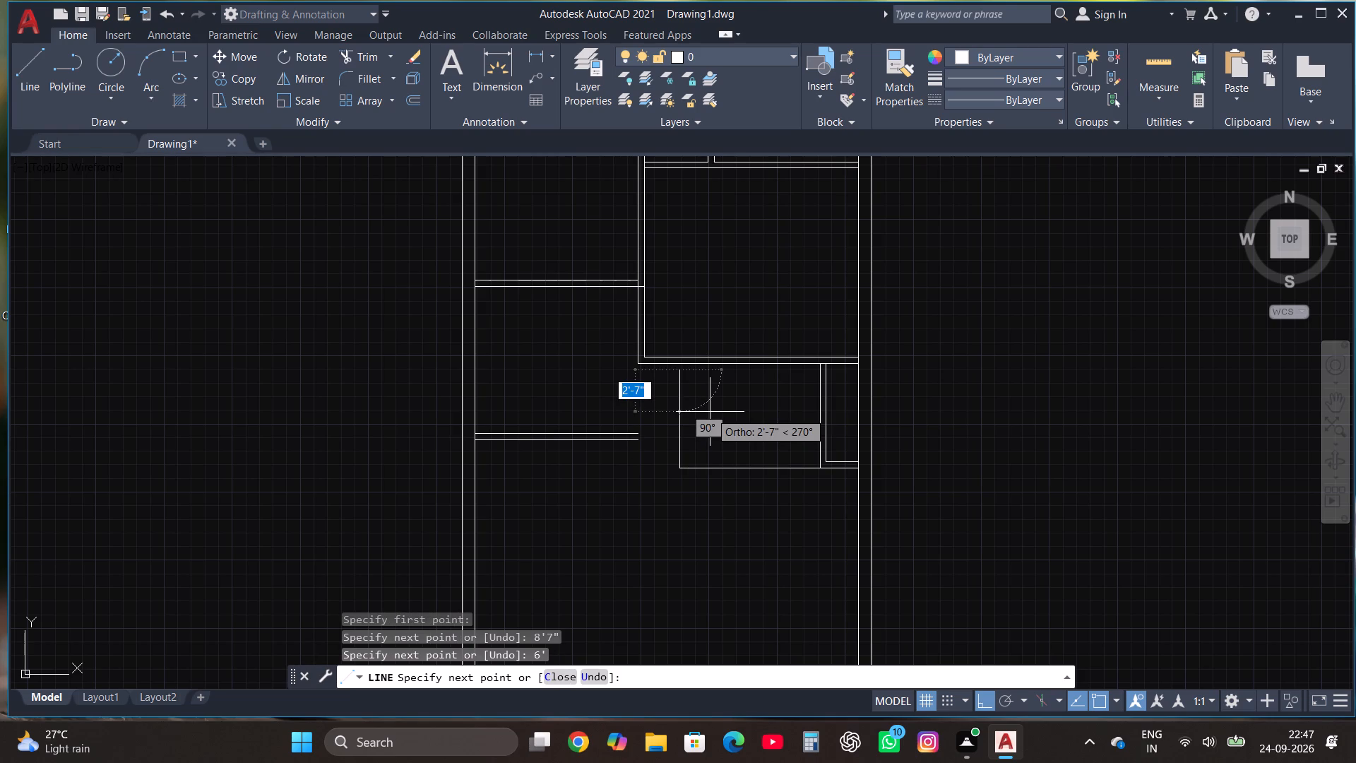
scroll(716, 284, up, 3)
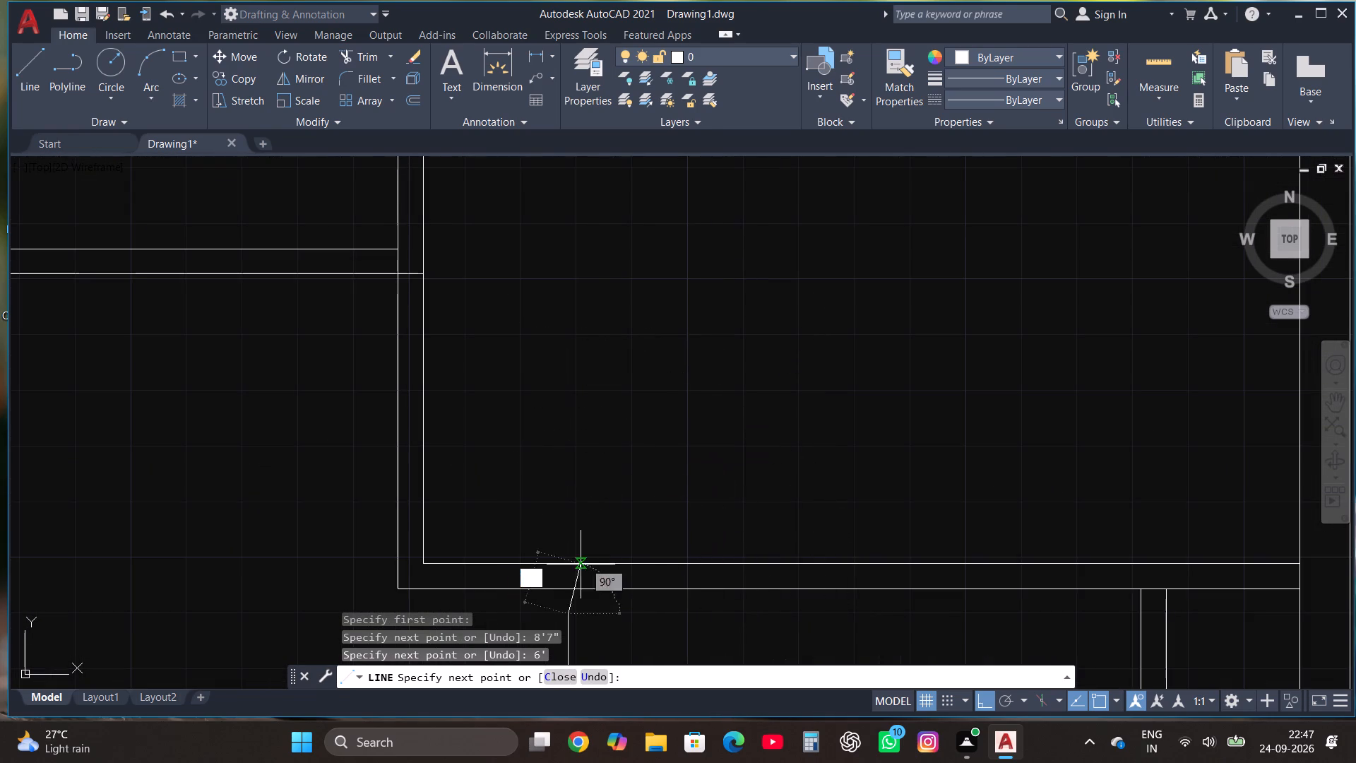
click(563, 583)
key(Escape)
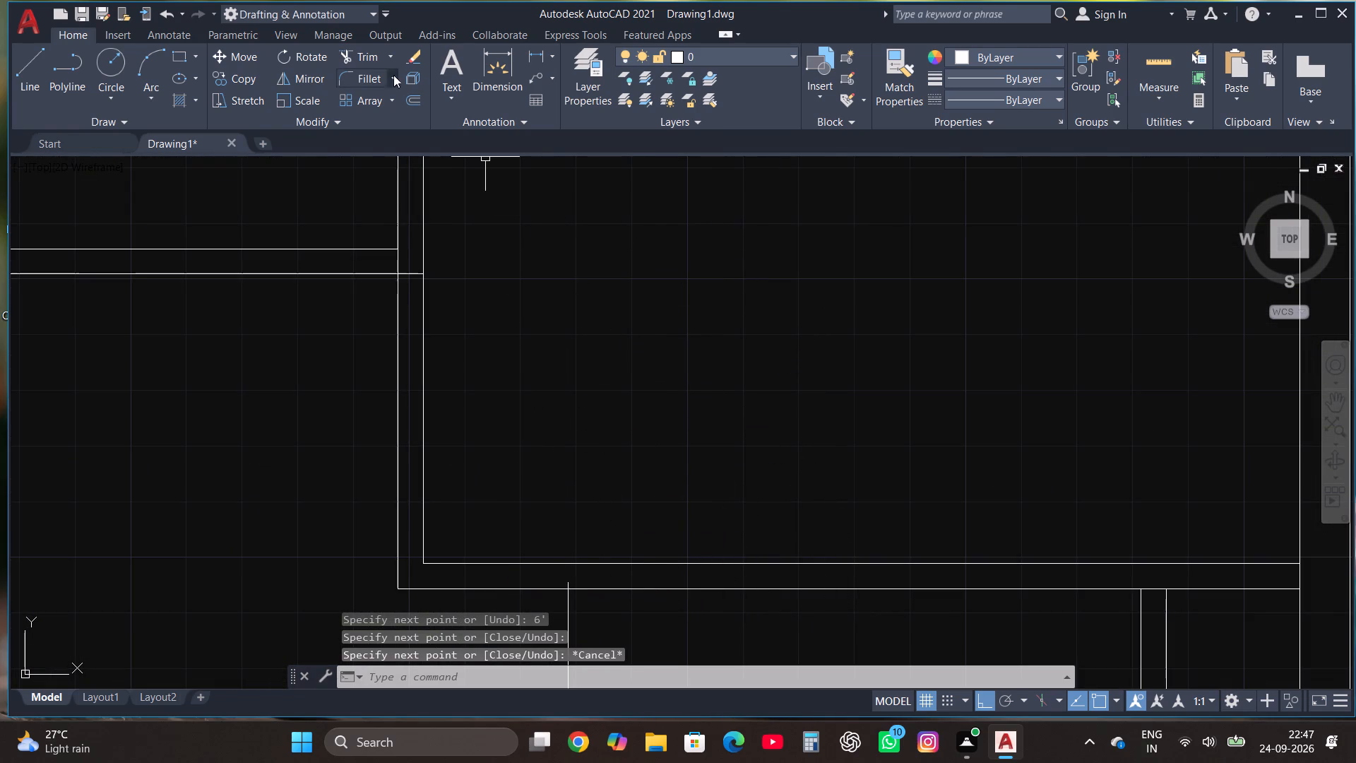
click(372, 60)
click(564, 581)
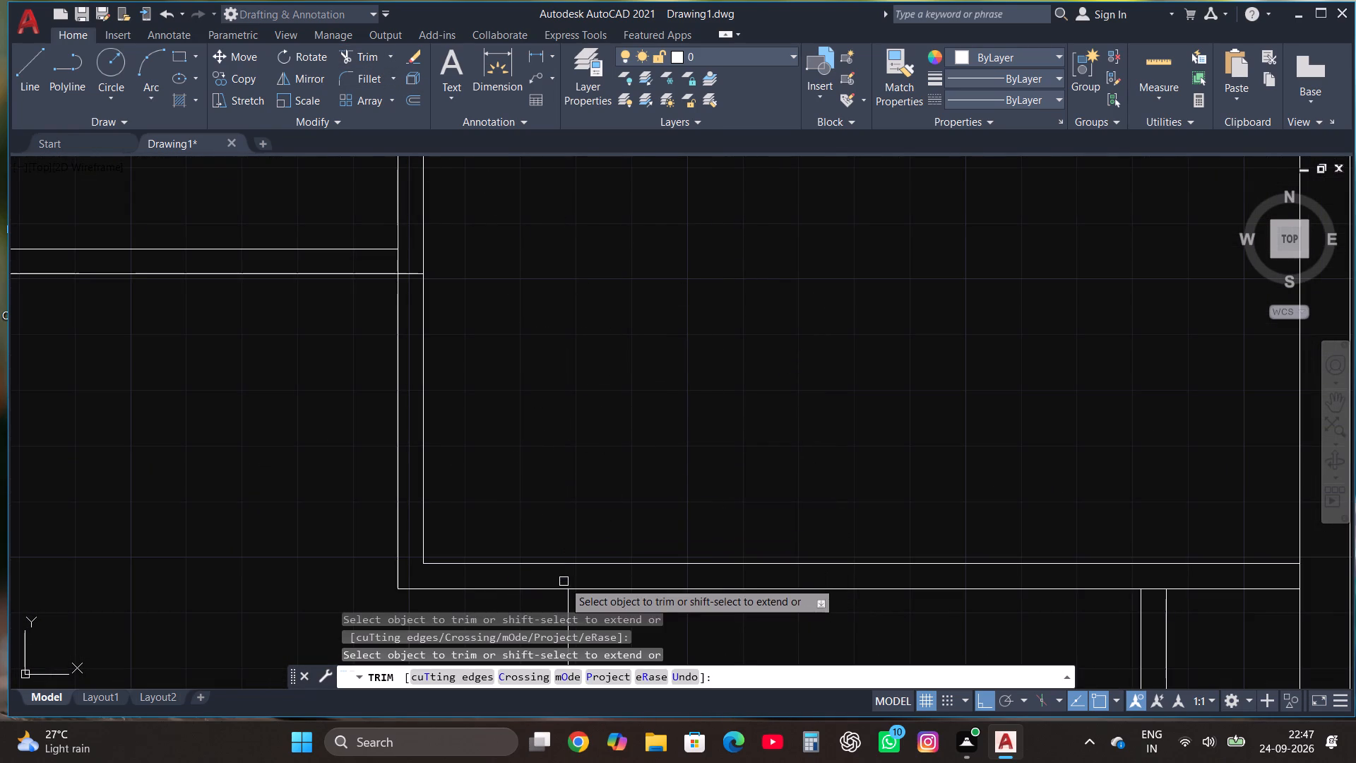
key(Escape)
Offset the new room's bottom and left lines inward by 4.5" for its partition walls.
scroll(697, 392, down, 3)
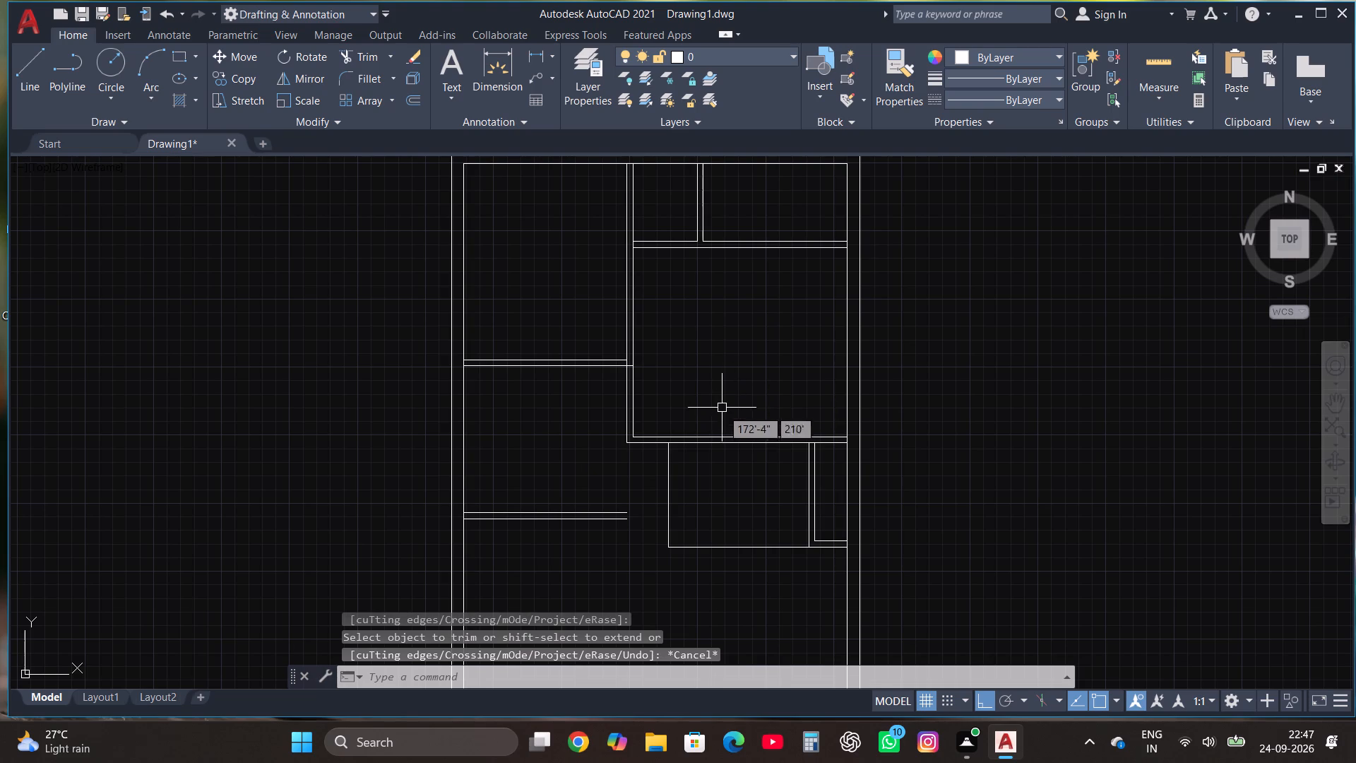
scroll(743, 564, up, 1)
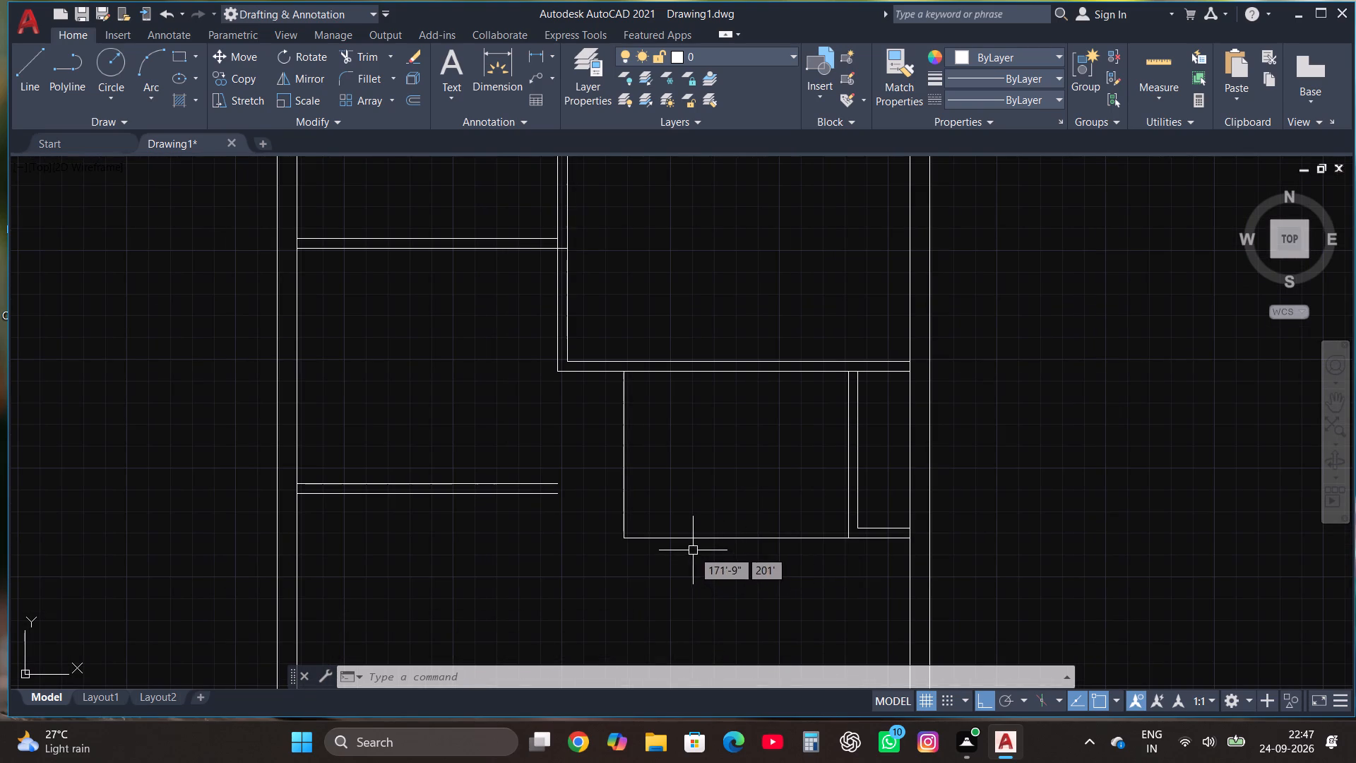
click(621, 550)
click(658, 548)
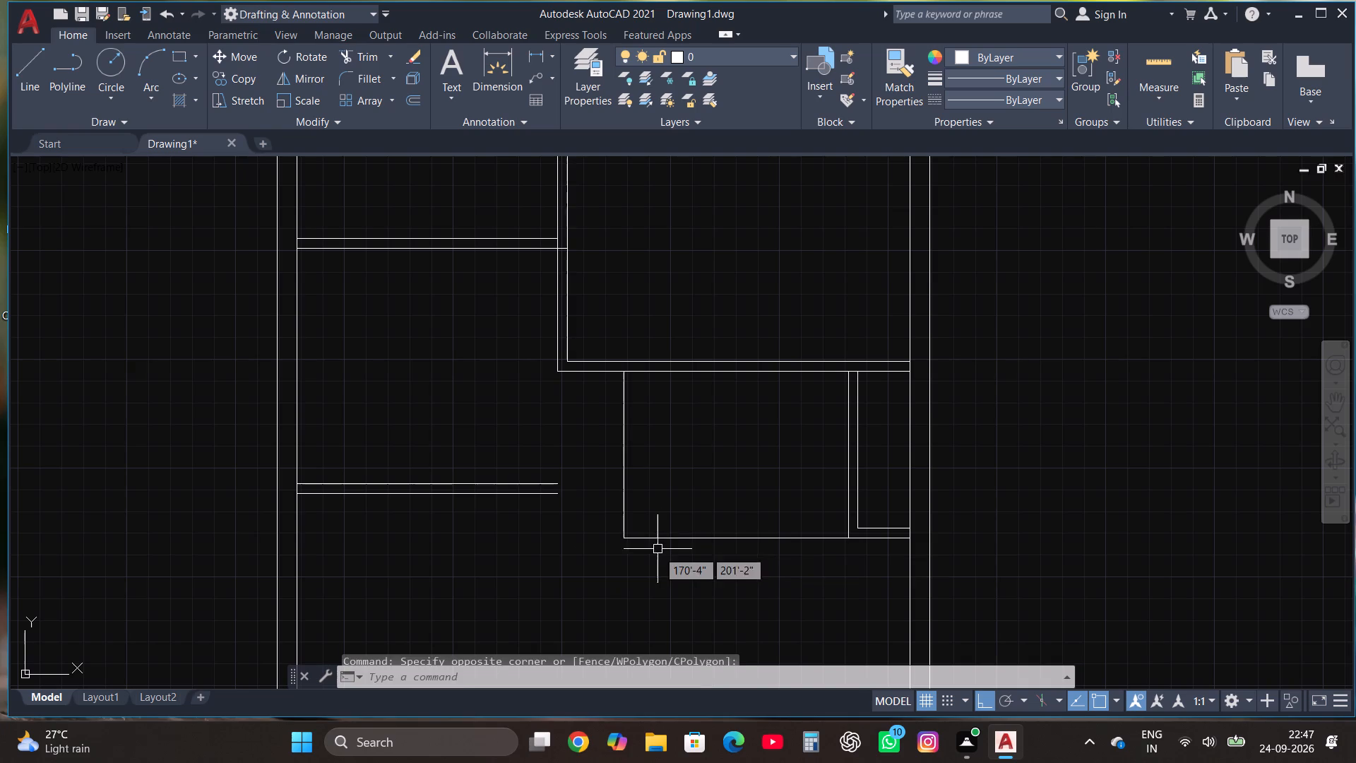
drag(659, 553, 653, 541)
click(609, 479)
click(416, 100)
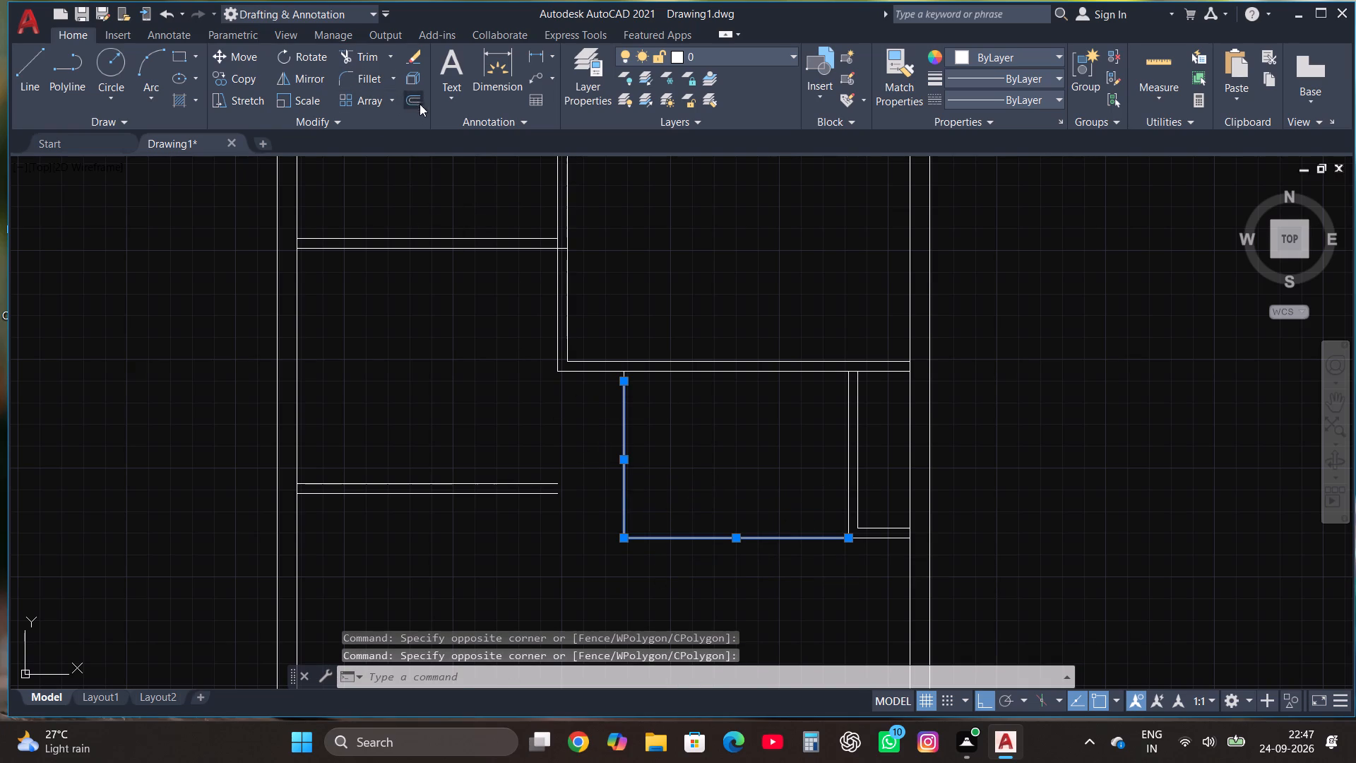
click(678, 538)
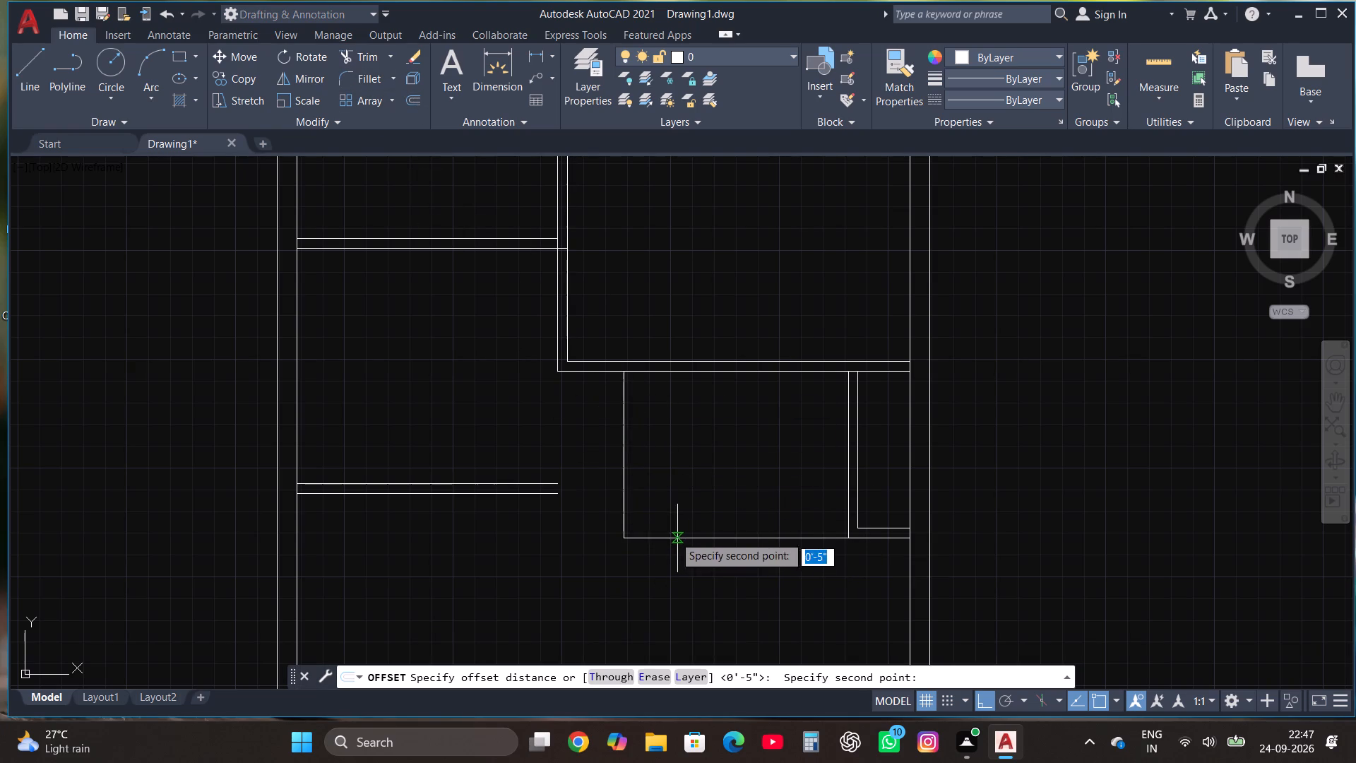
click(674, 529)
click(677, 538)
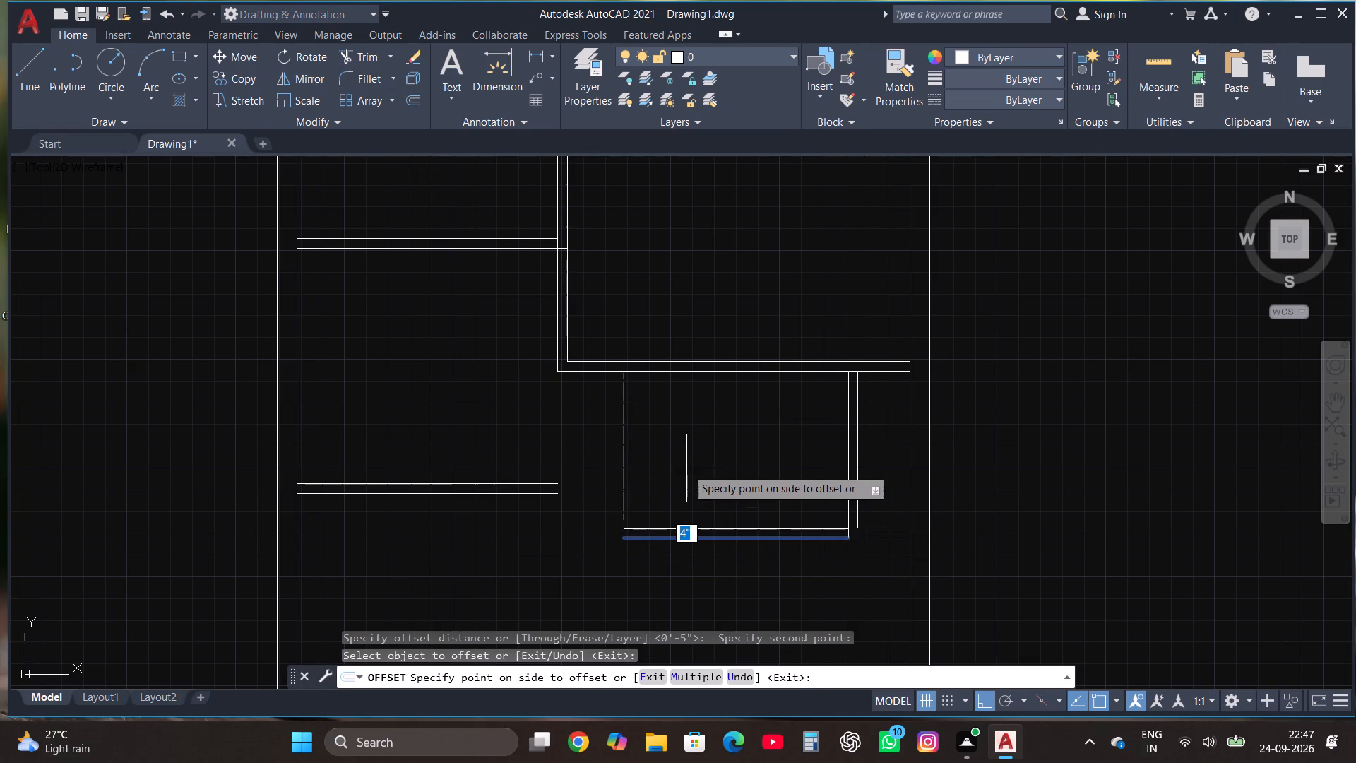
text(4.5")
key(Return)
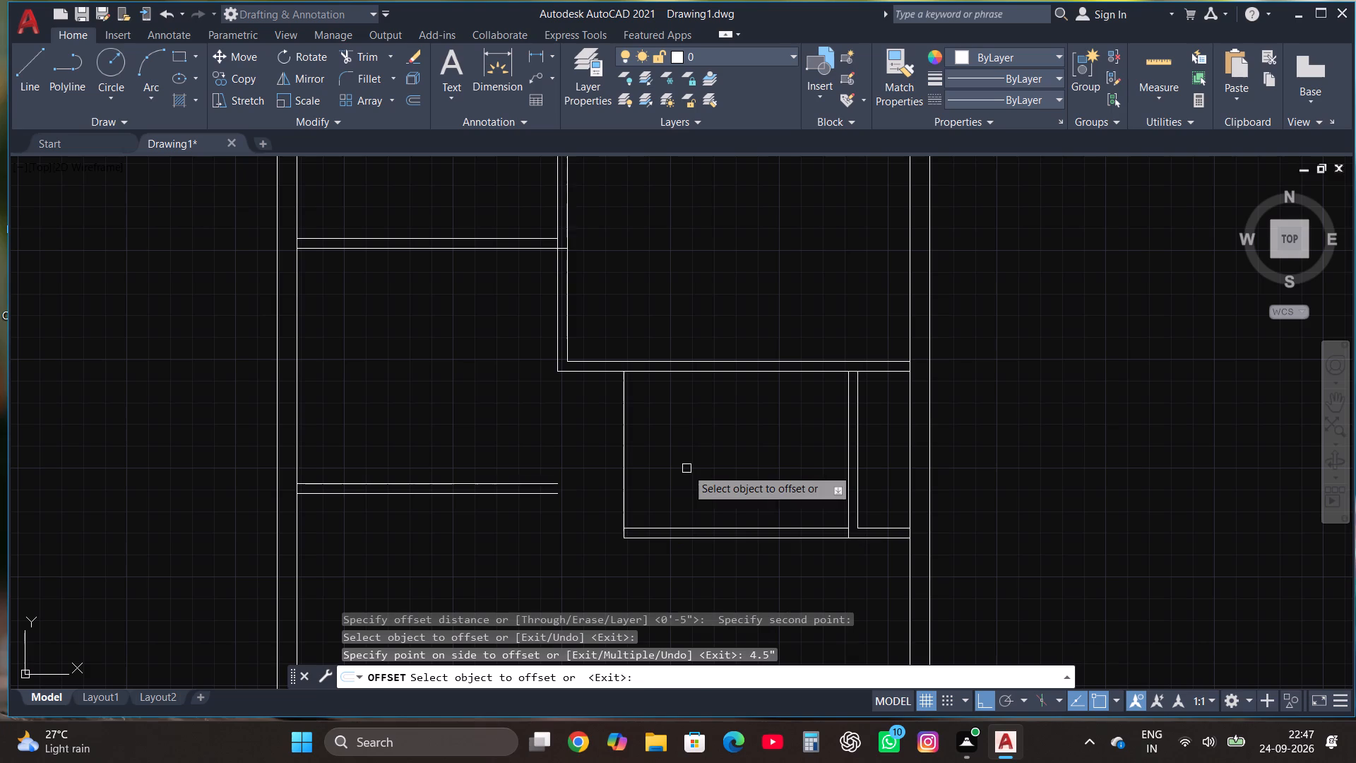
click(625, 461)
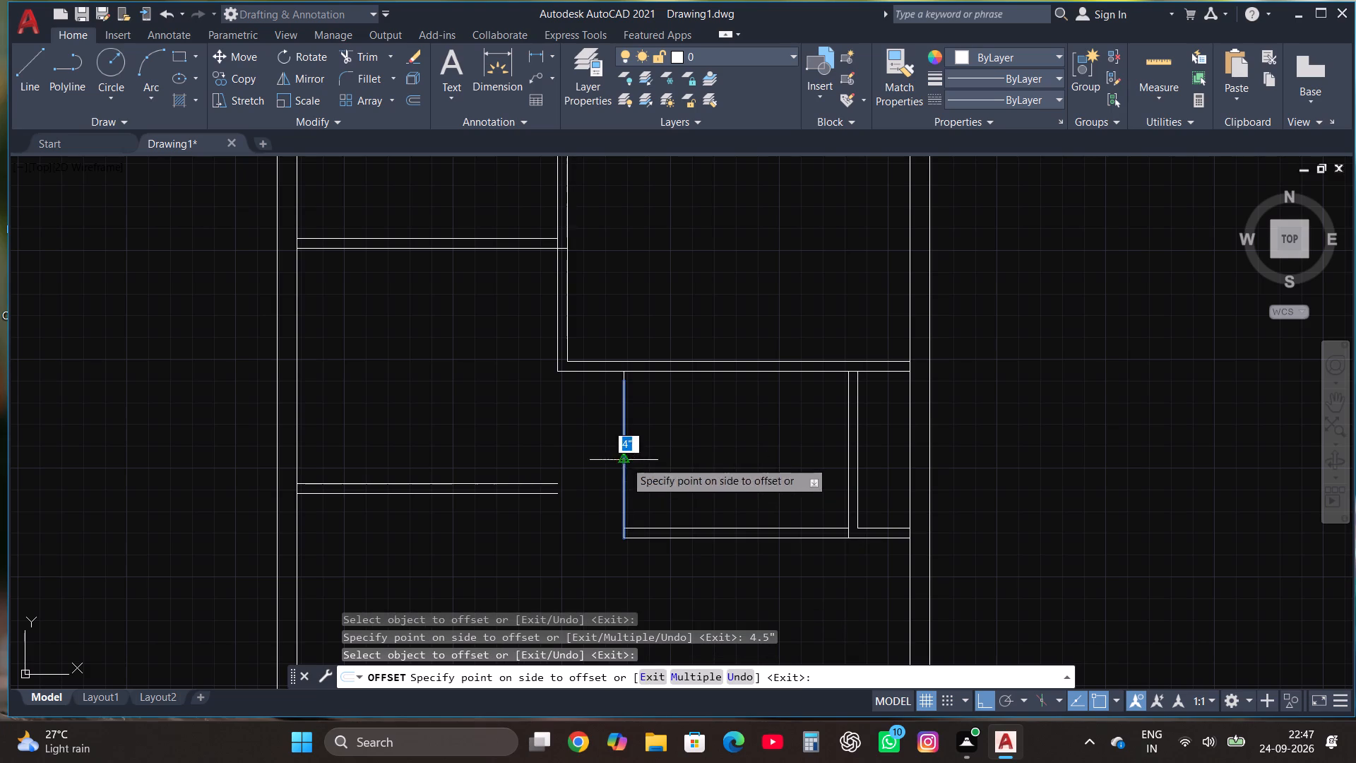
text(4.5")
key(Return)
key(Escape)
Continue the new room's inner left wall line up to the partition above and trim off the overshoot.
scroll(655, 372, up, 1)
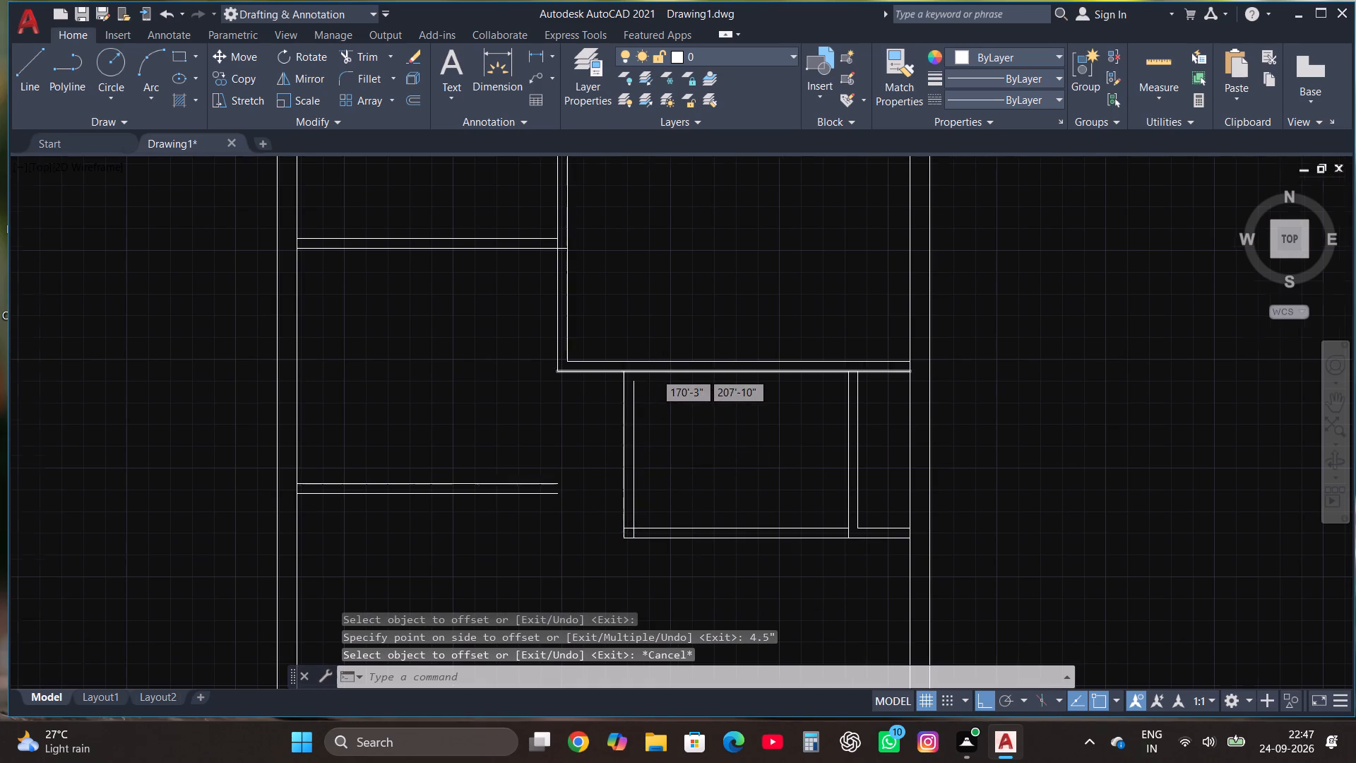
click(25, 69)
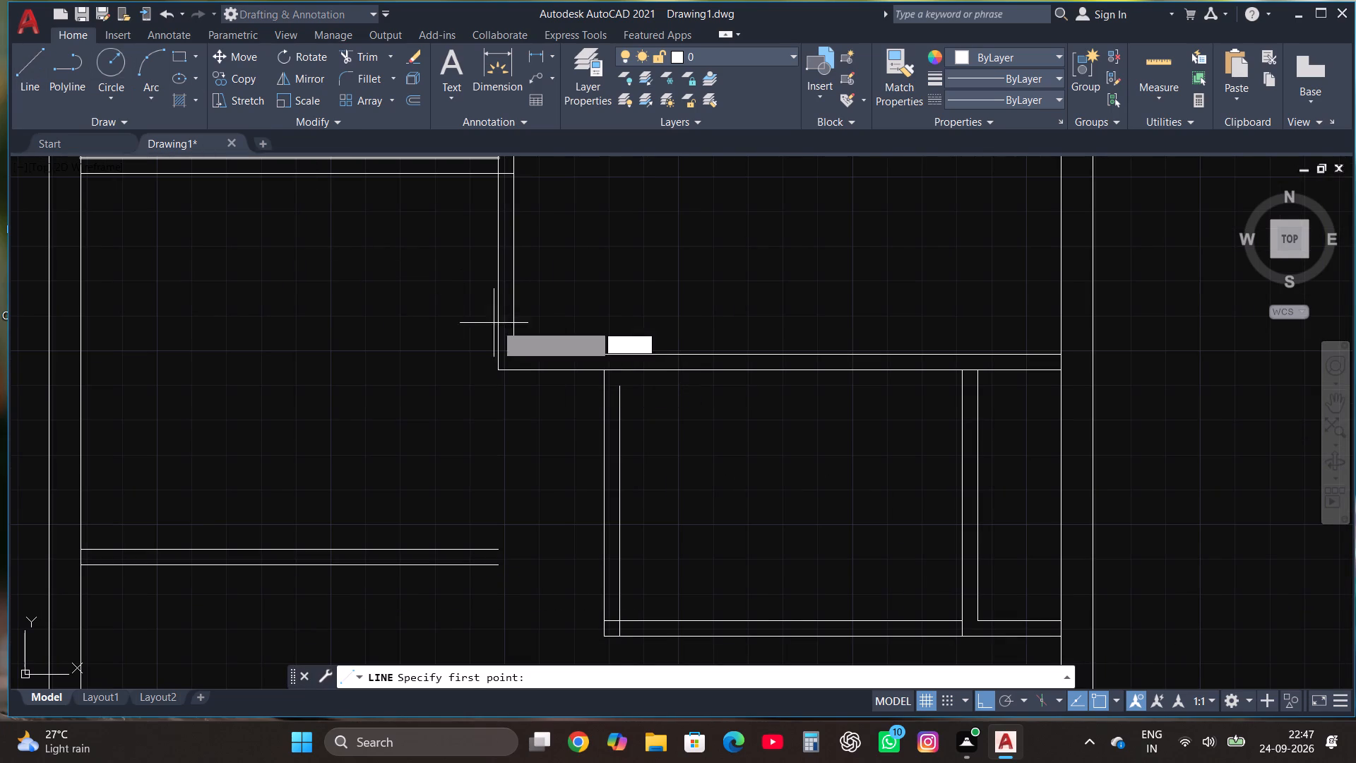
click(619, 387)
scroll(622, 366, up, 3)
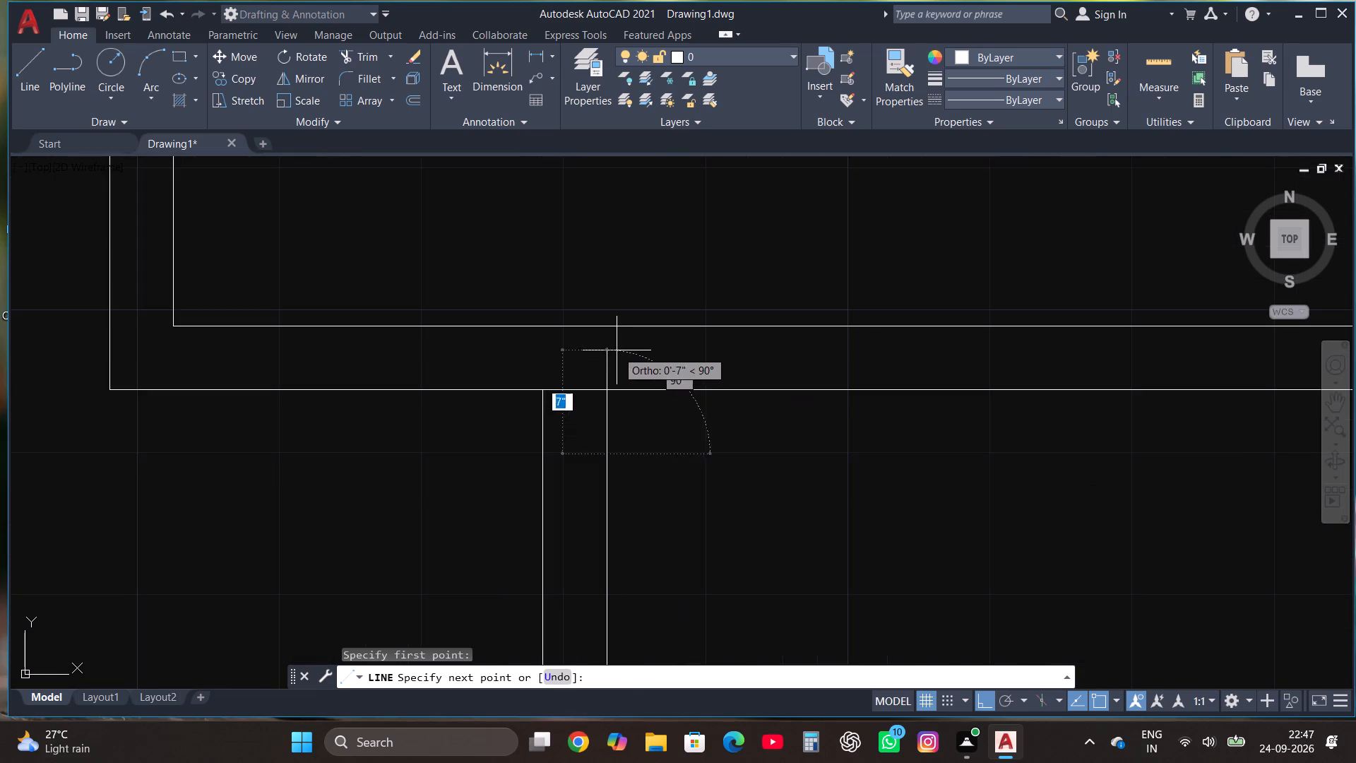
click(610, 346)
key(Escape)
click(371, 55)
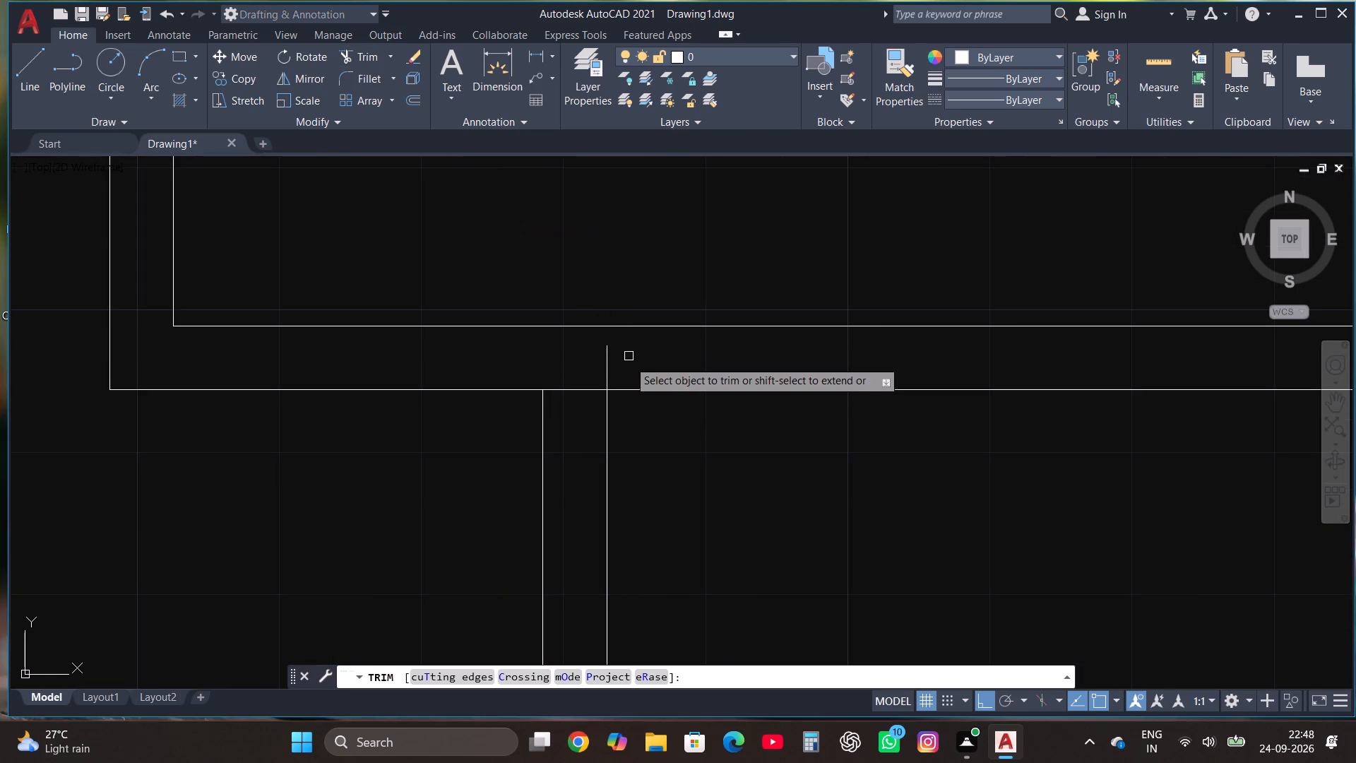
click(602, 360)
Trim the overlapping inner wall line ends at the new room's bottom-left corner.
scroll(614, 294, down, 4)
scroll(605, 499, up, 2)
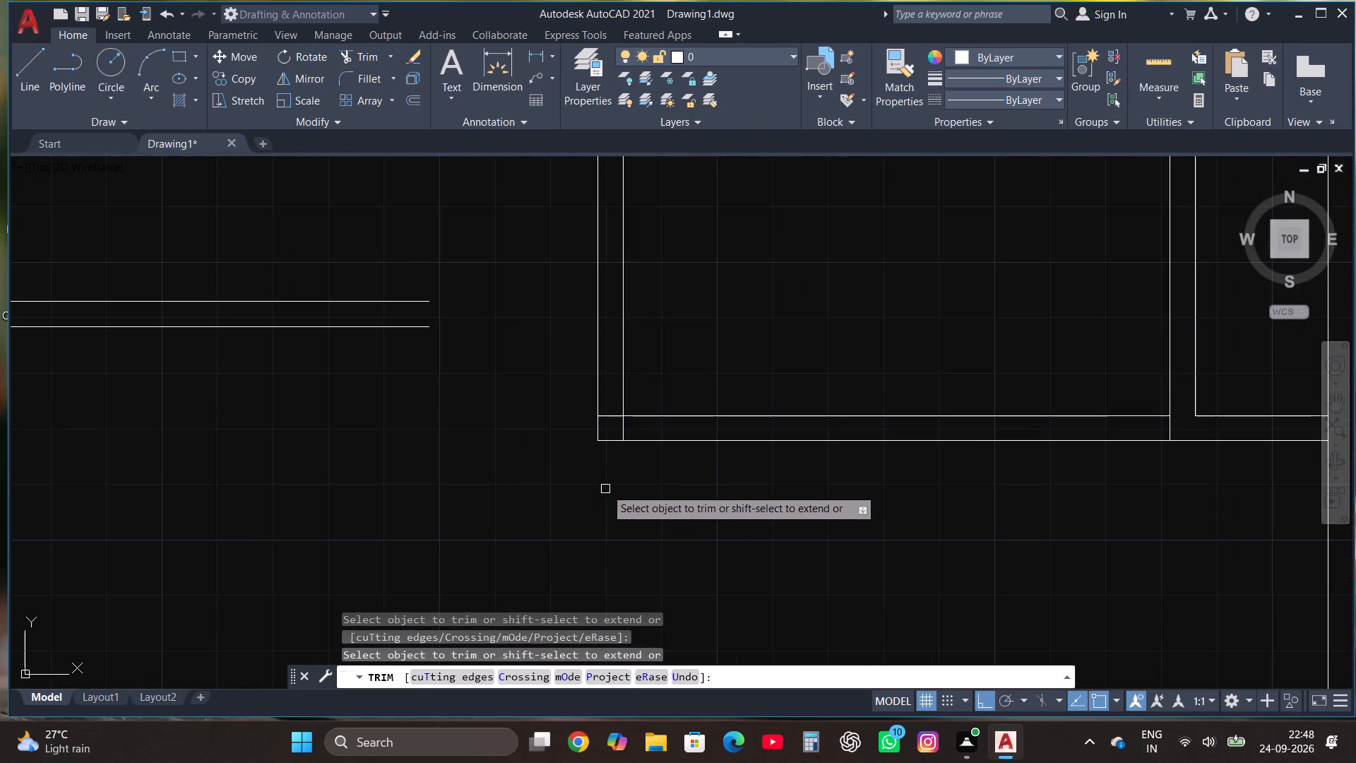
click(610, 396)
click(611, 424)
drag(612, 424, 643, 432)
key(Escape)
Trim the line crossing the bottom wall where the new room meets the 2' by 6' space.
scroll(595, 487, down, 2)
scroll(785, 474, up, 2)
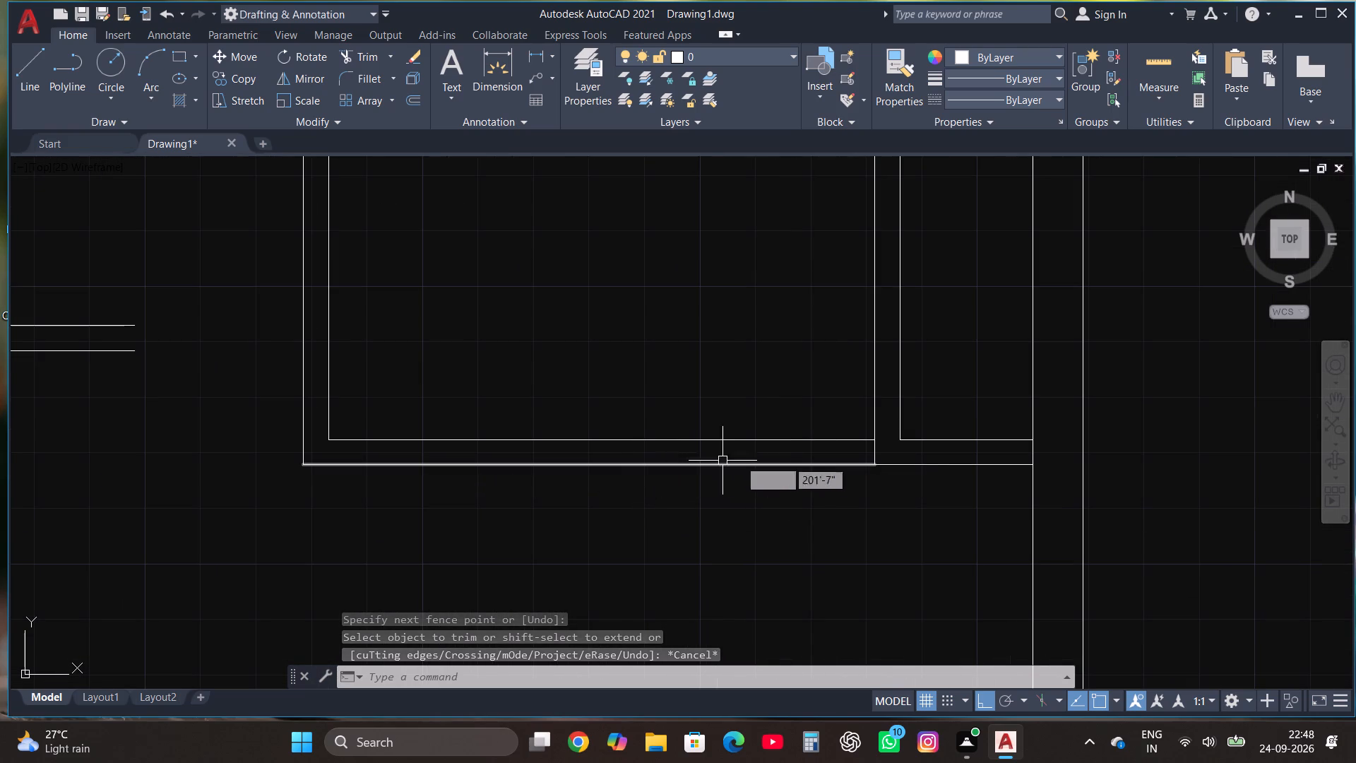
click(876, 448)
key(Escape)
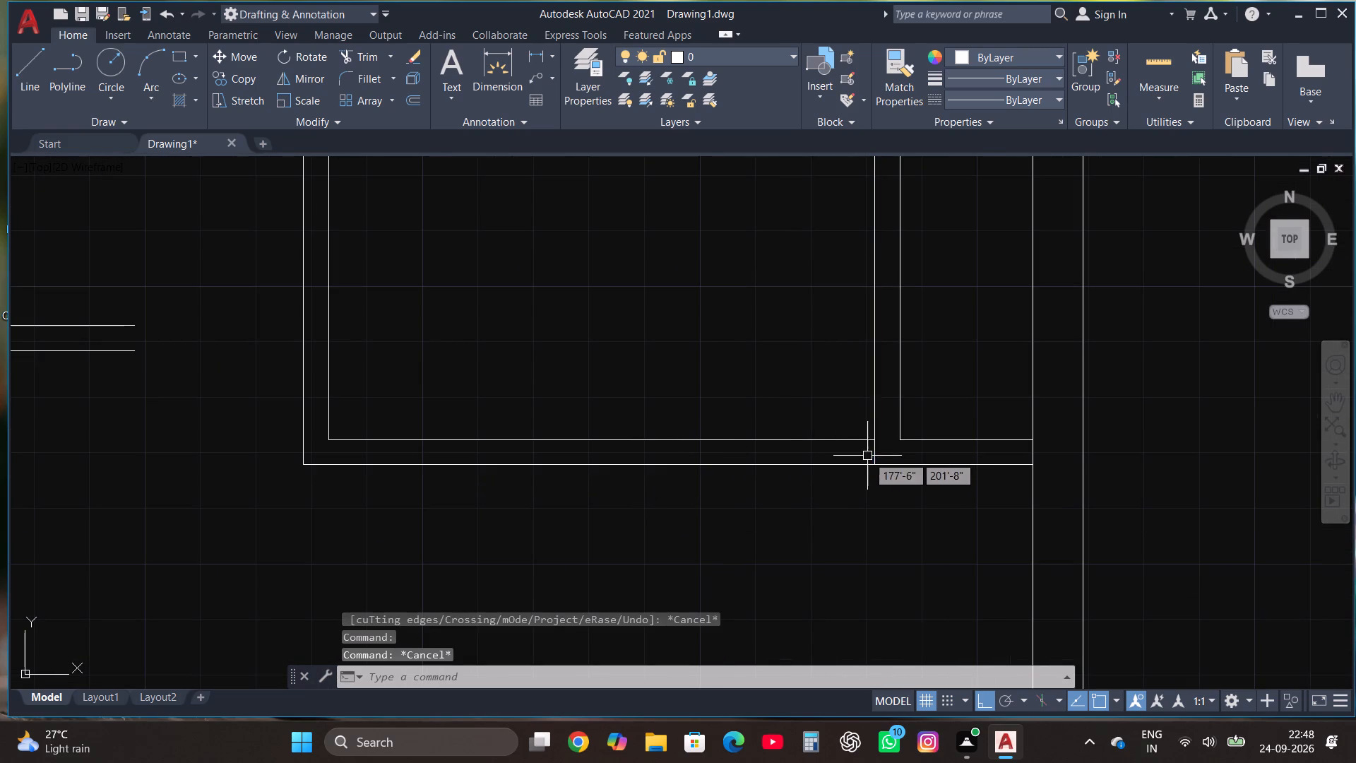
click(344, 61)
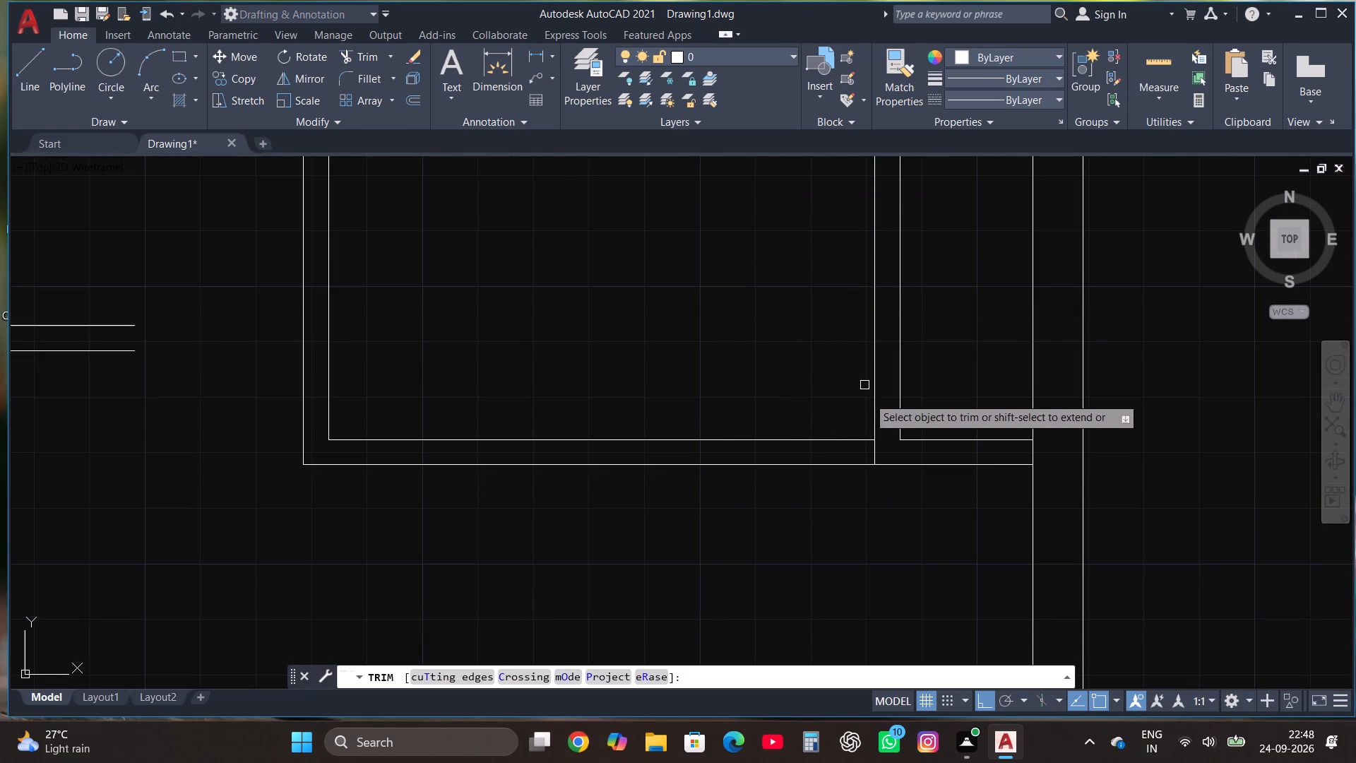
click(867, 454)
click(895, 456)
key(Escape)
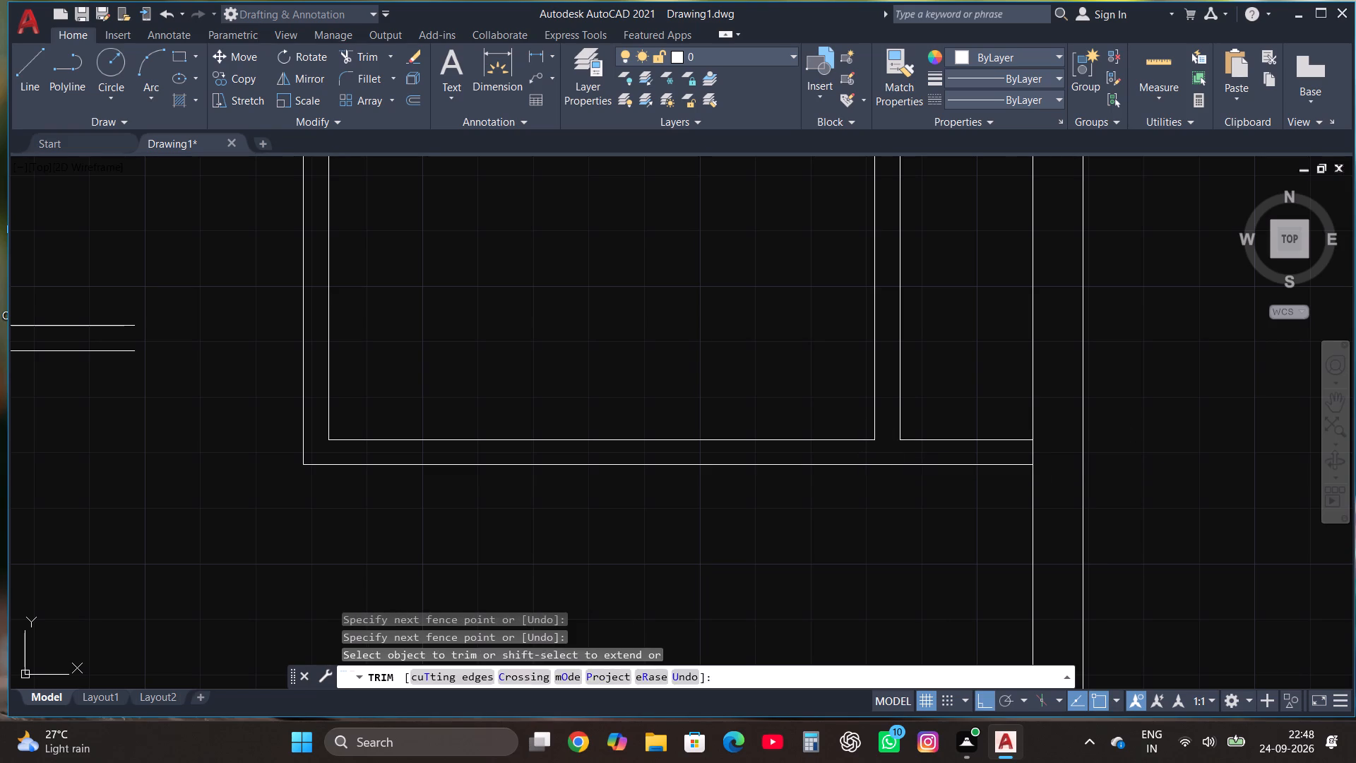
Outline a space below the new room's bottom wall with lines 4' down the right inner wall, 9' left and 4' up.
scroll(799, 338, down, 5)
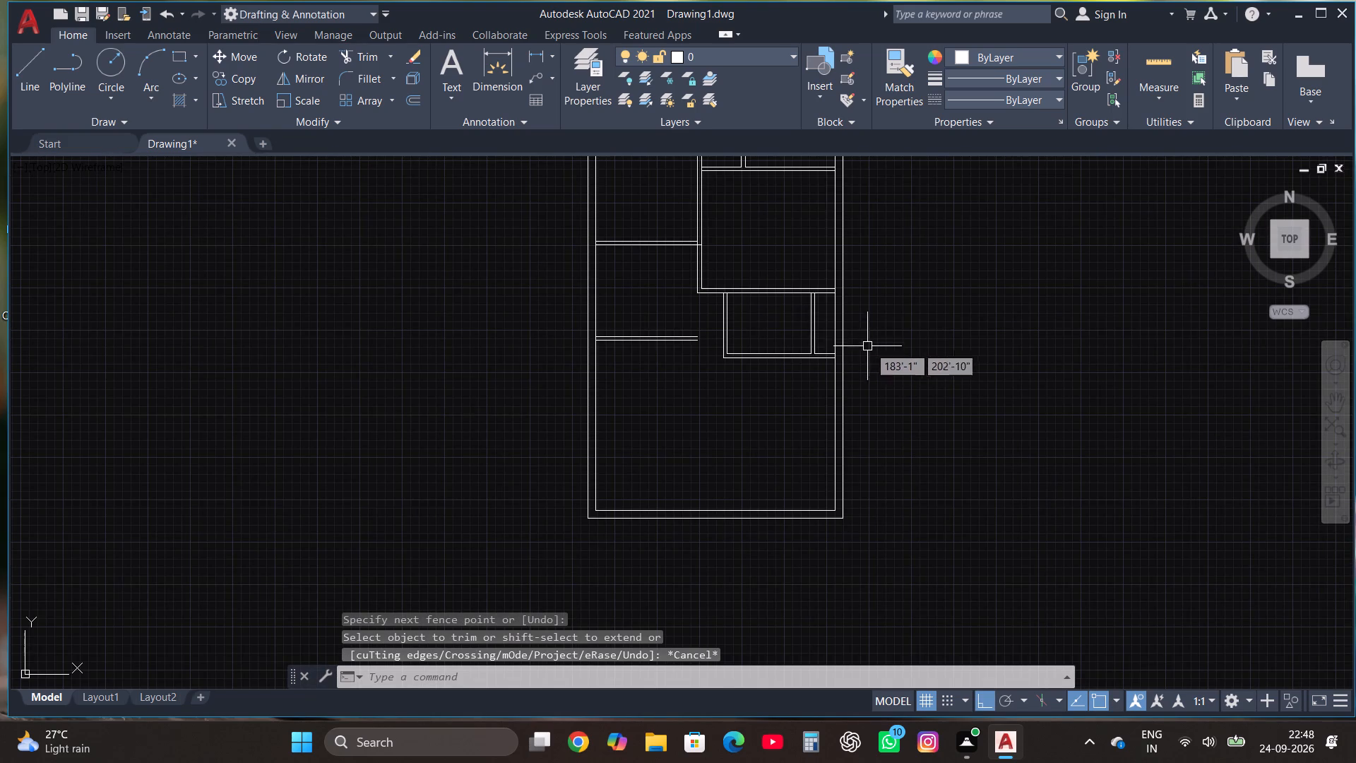
scroll(899, 422, up, 1)
click(28, 59)
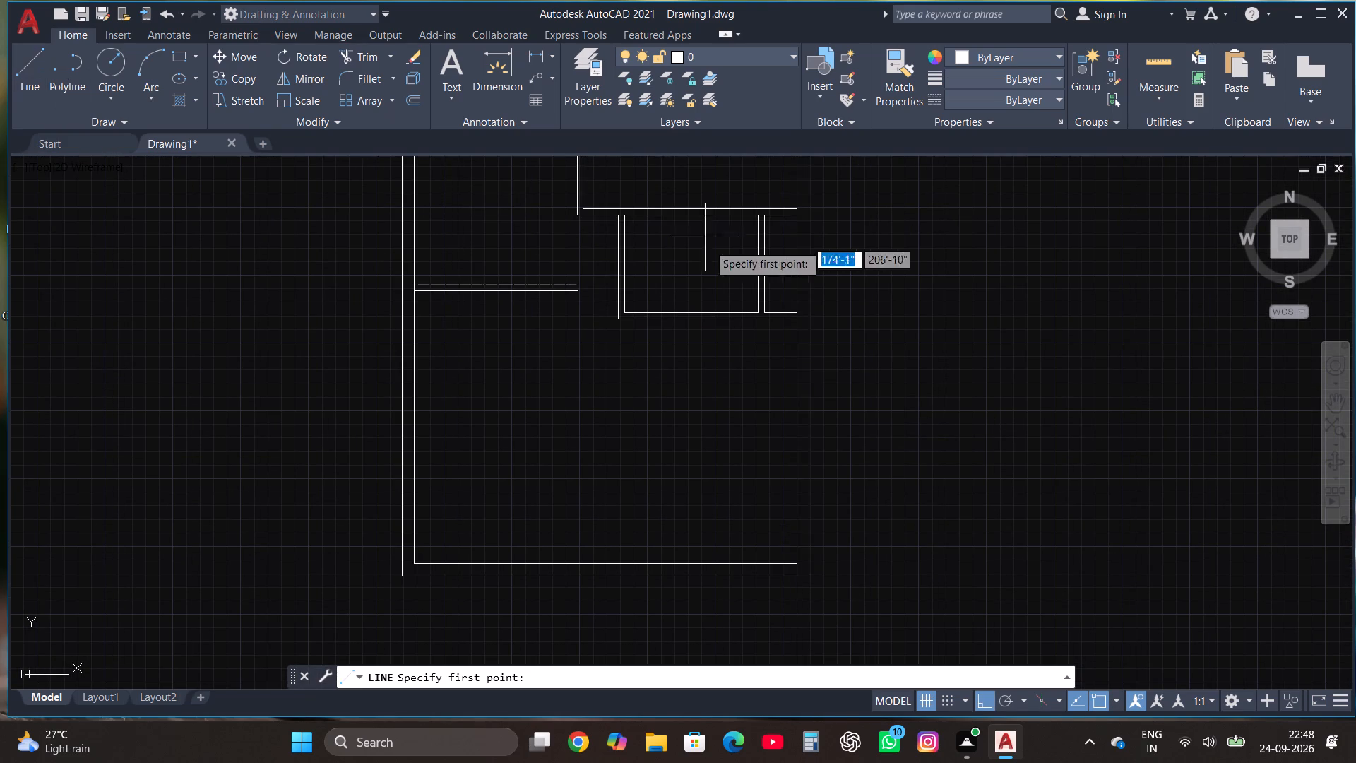
click(797, 319)
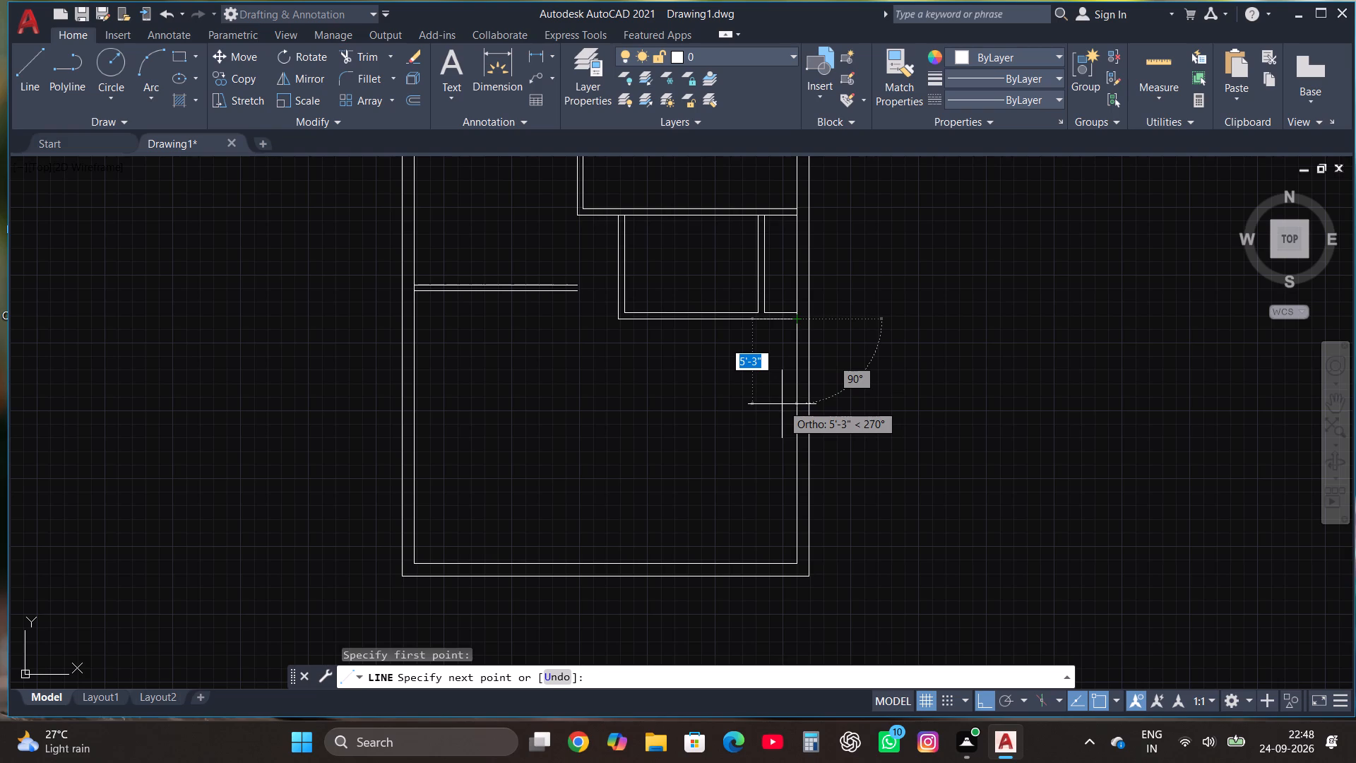
text(4')
key(Return)
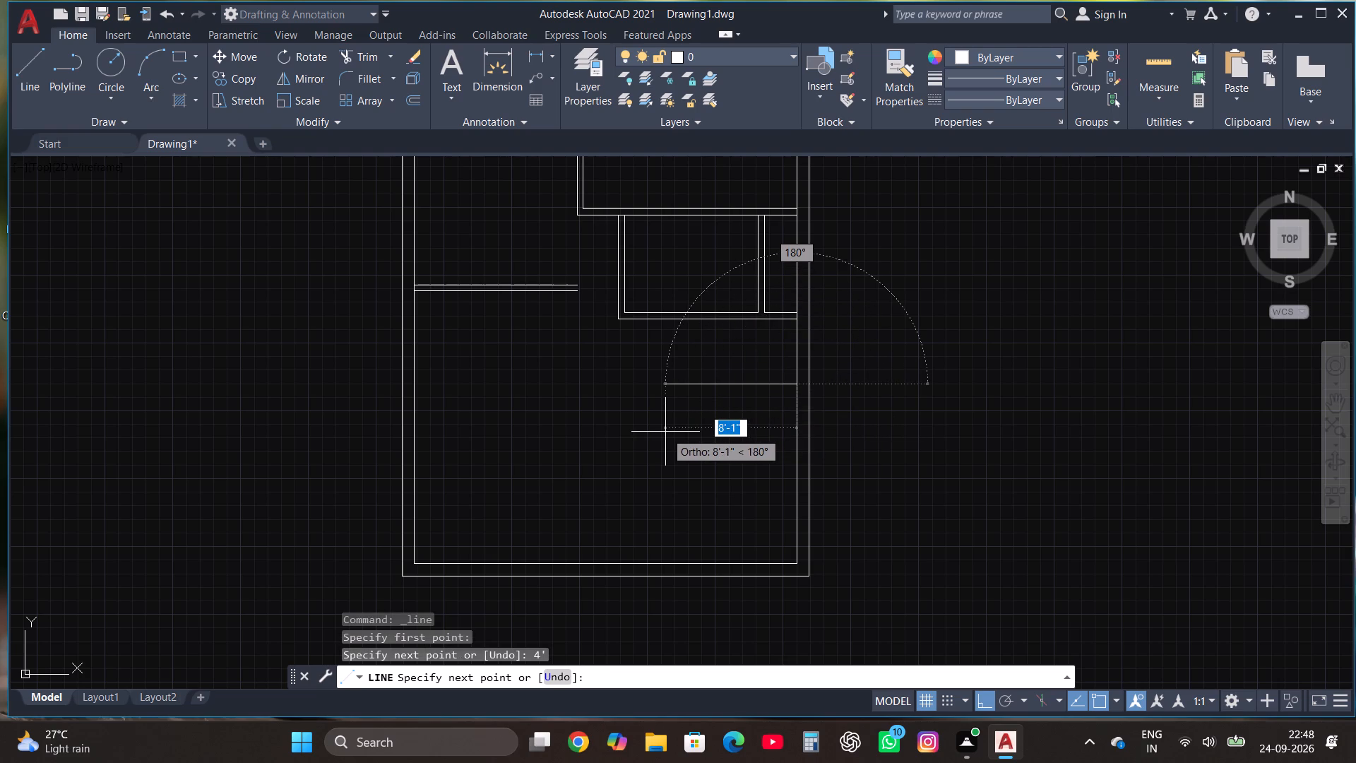
text(9')
key(Return)
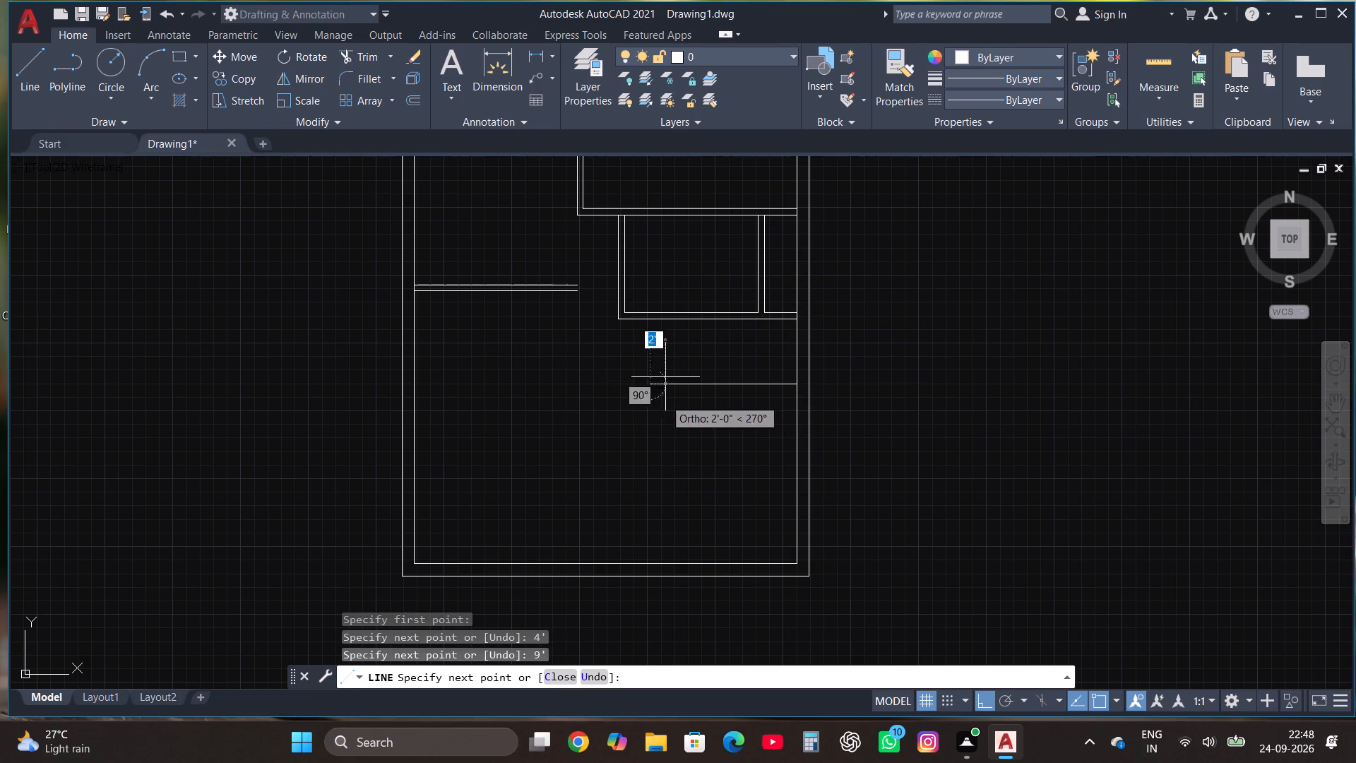
text(4')
key(Return)
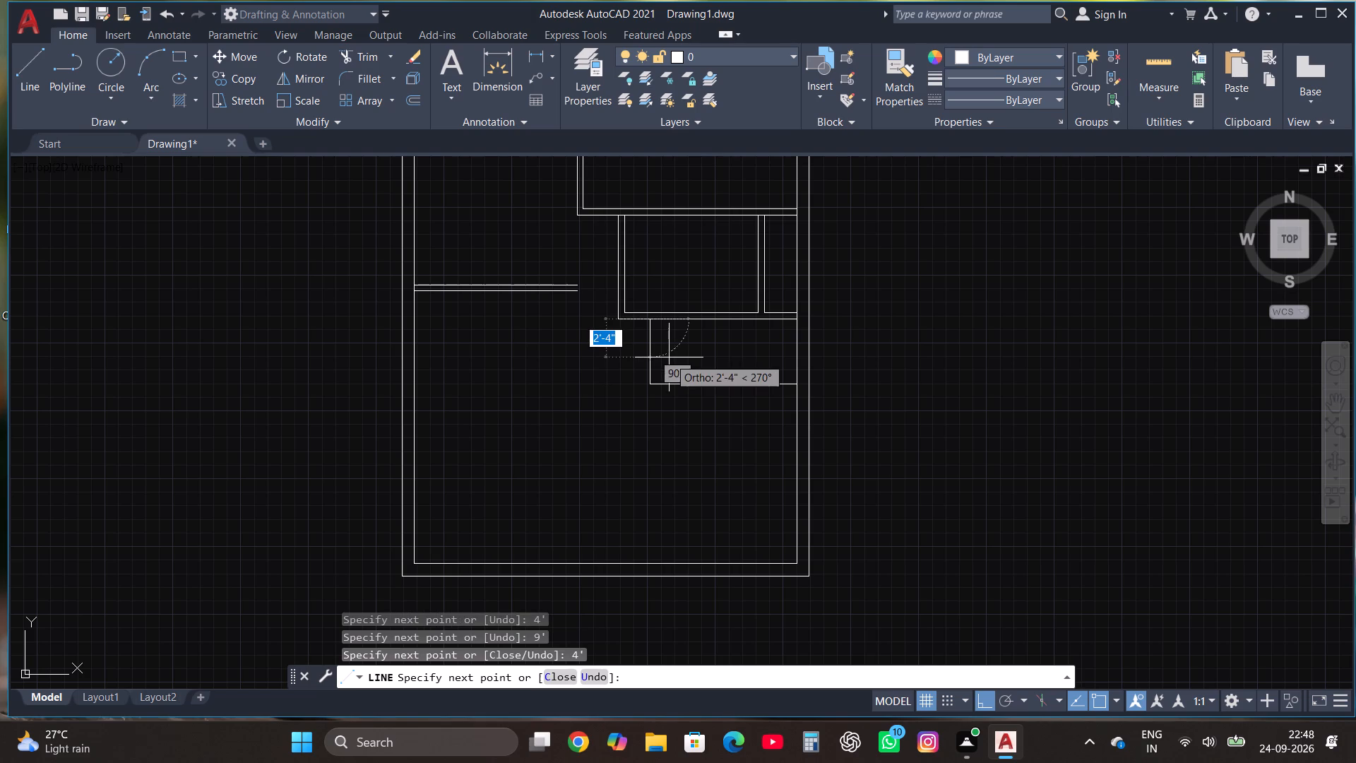
key(Escape)
Offset the bottom and left lines of the 9' by 4' space outward by 4.5" to form its walls.
click(677, 417)
click(637, 364)
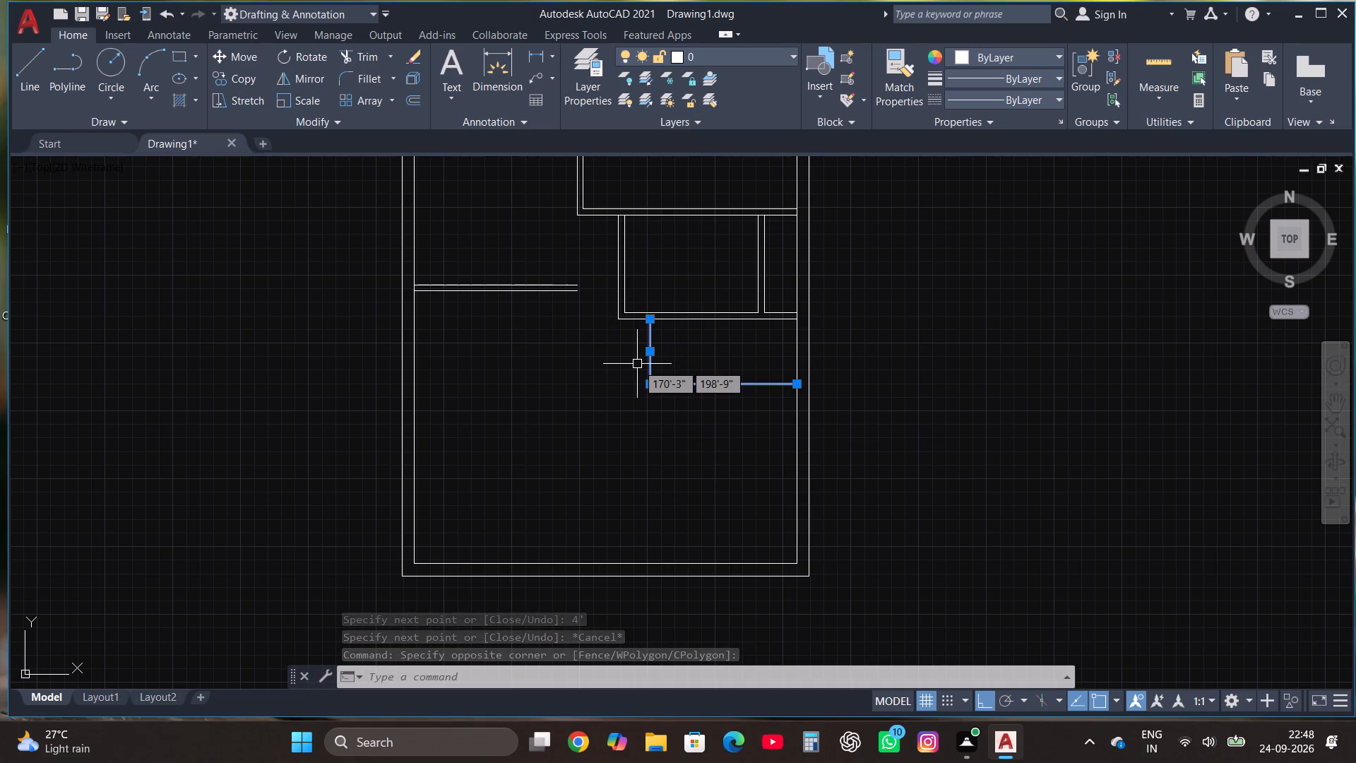
click(407, 103)
click(690, 386)
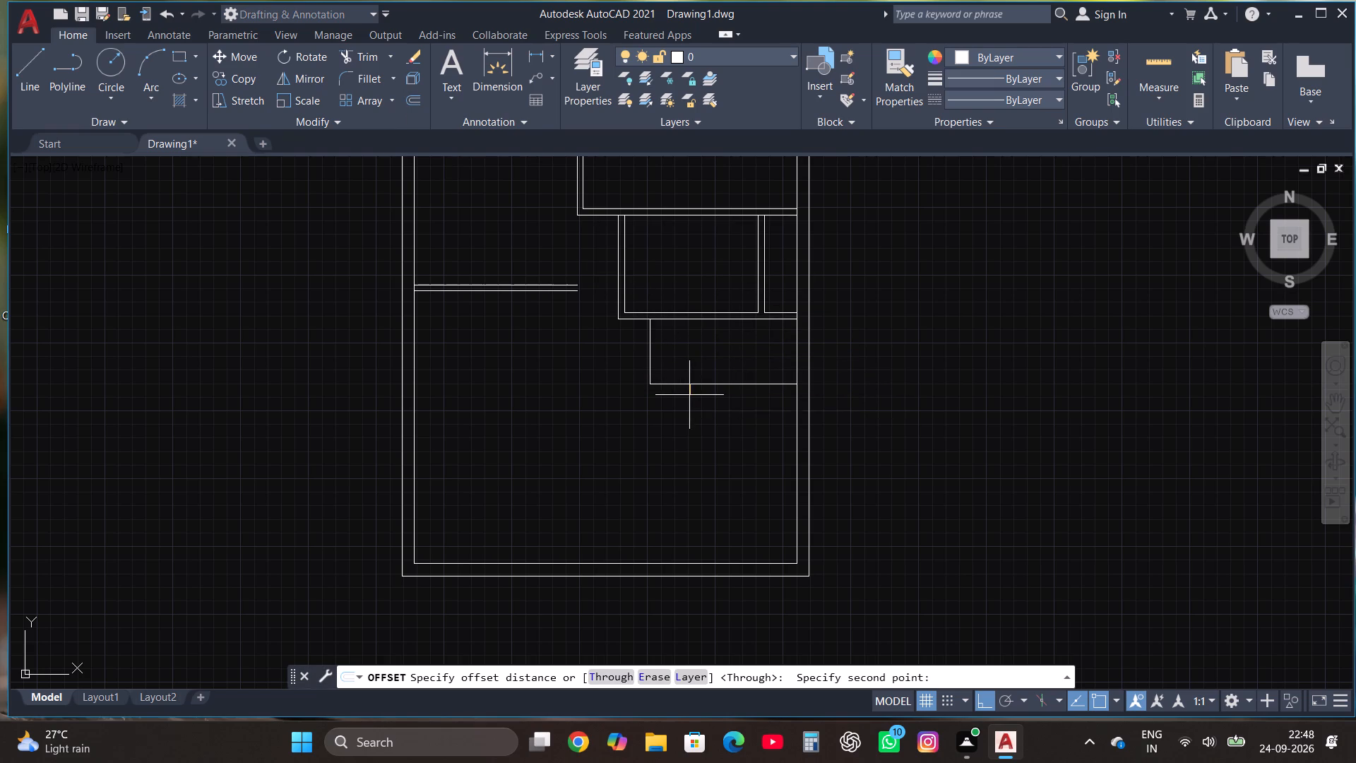
click(690, 398)
click(695, 386)
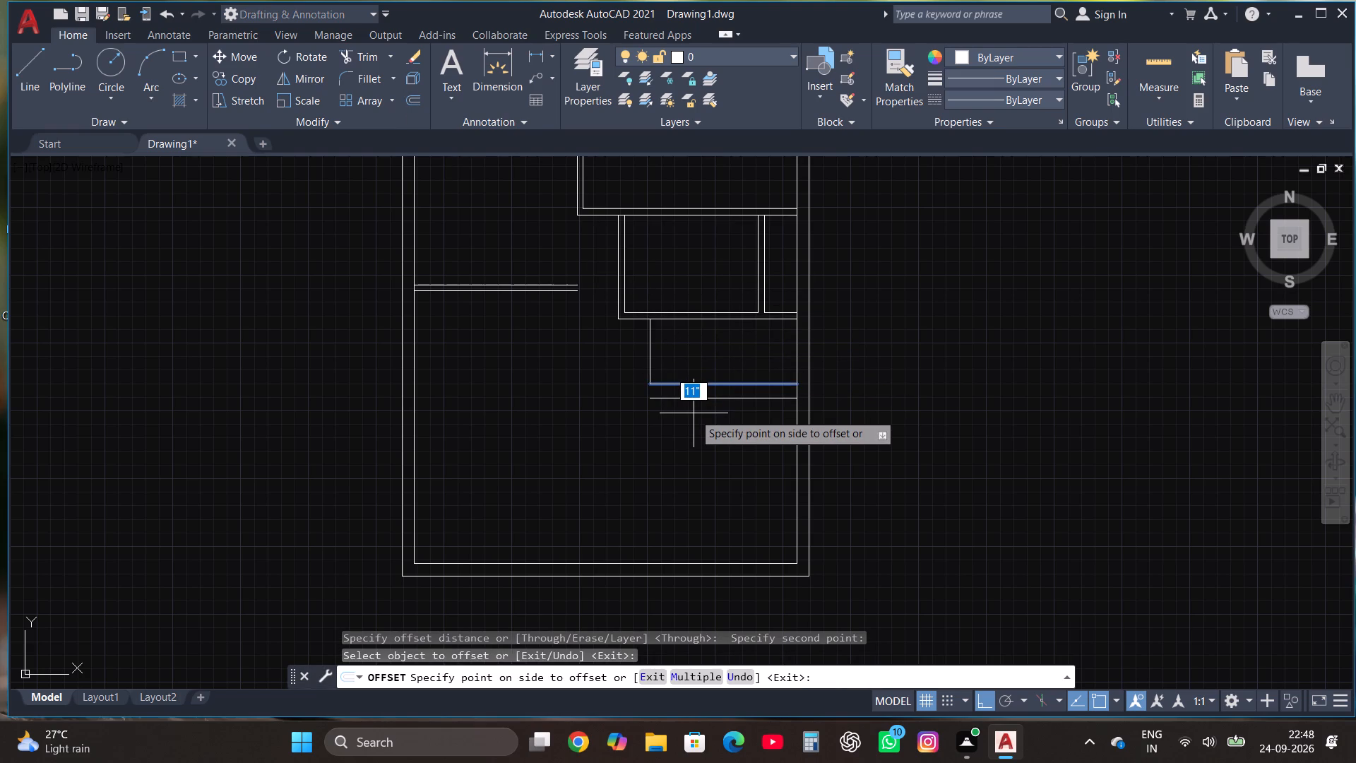
text(4.)
text(5")
key(Return)
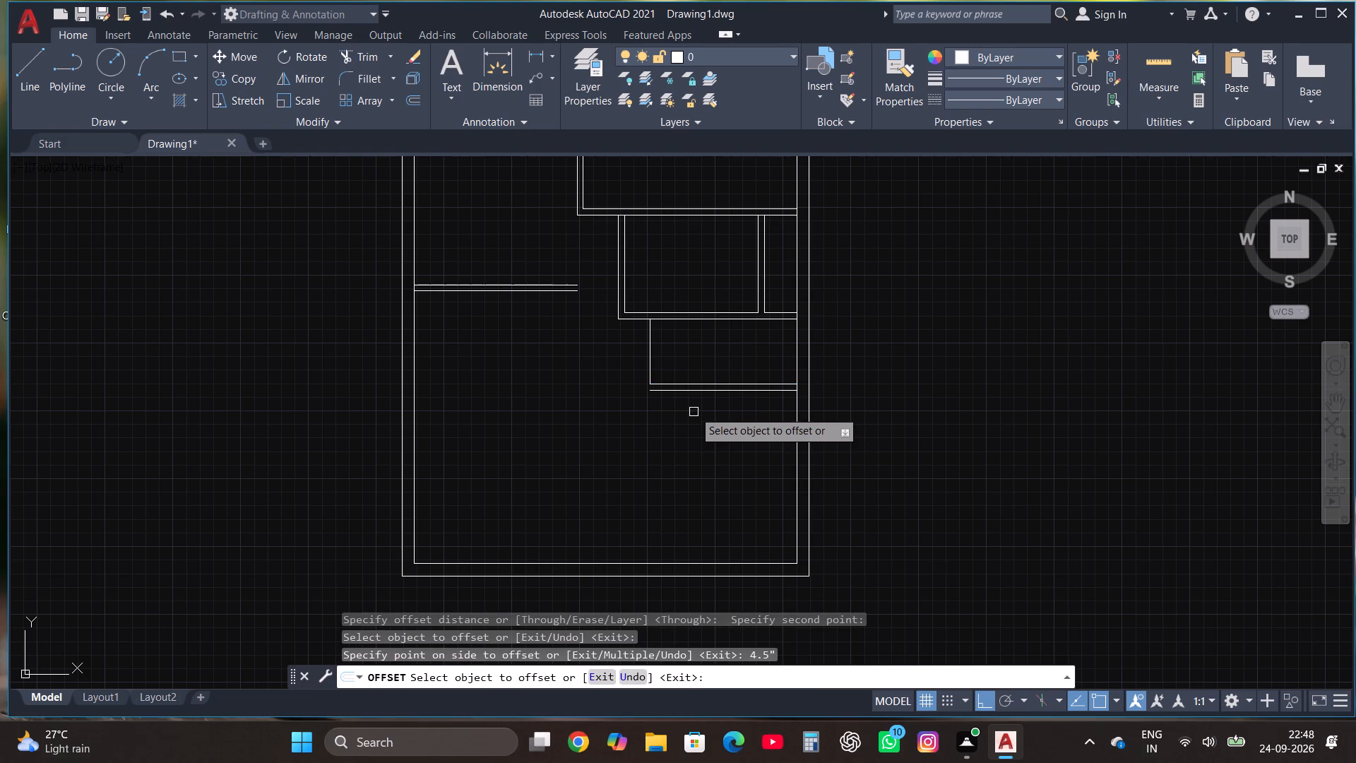
click(649, 345)
key(4)
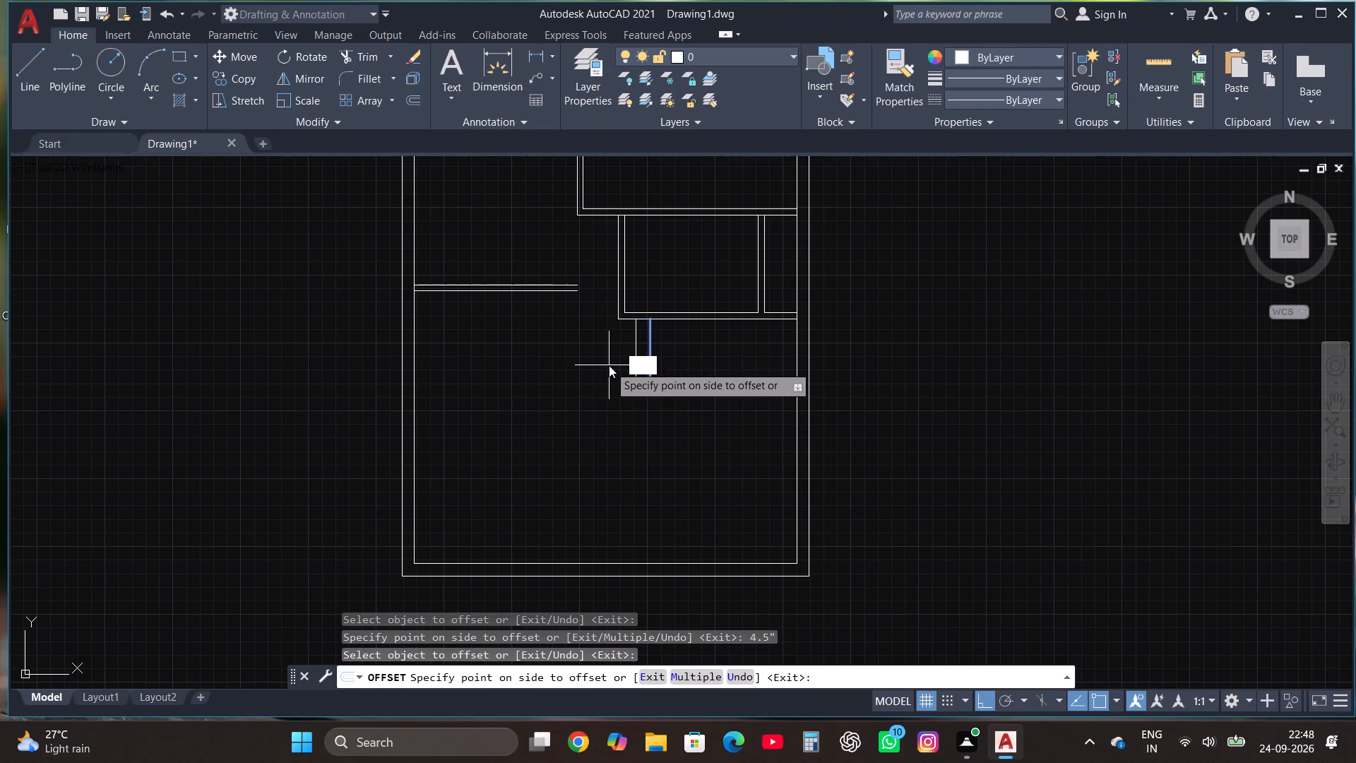
text(.5")
key(Return)
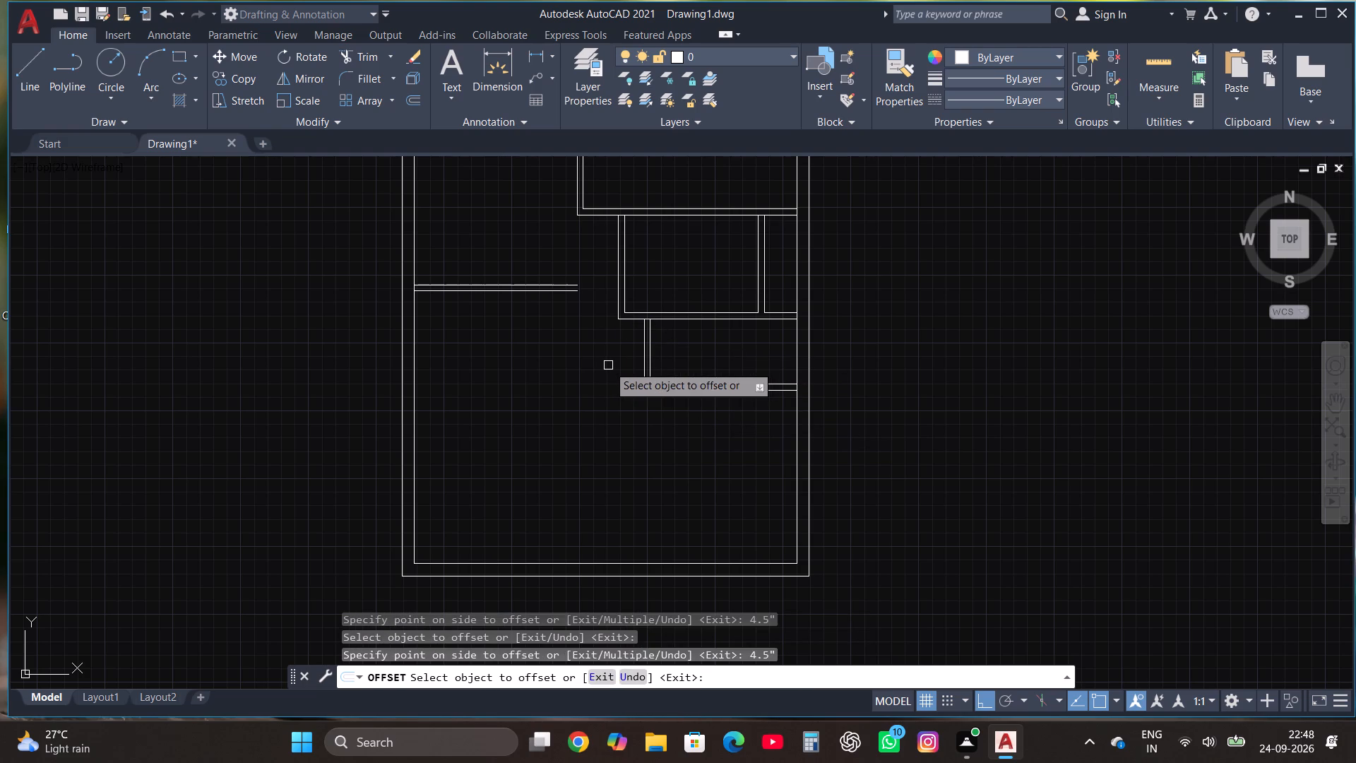
key(Escape)
Fillet the two offset wall lines into a closed outer corner at the 9' by 4' space's bottom-left.
click(358, 81)
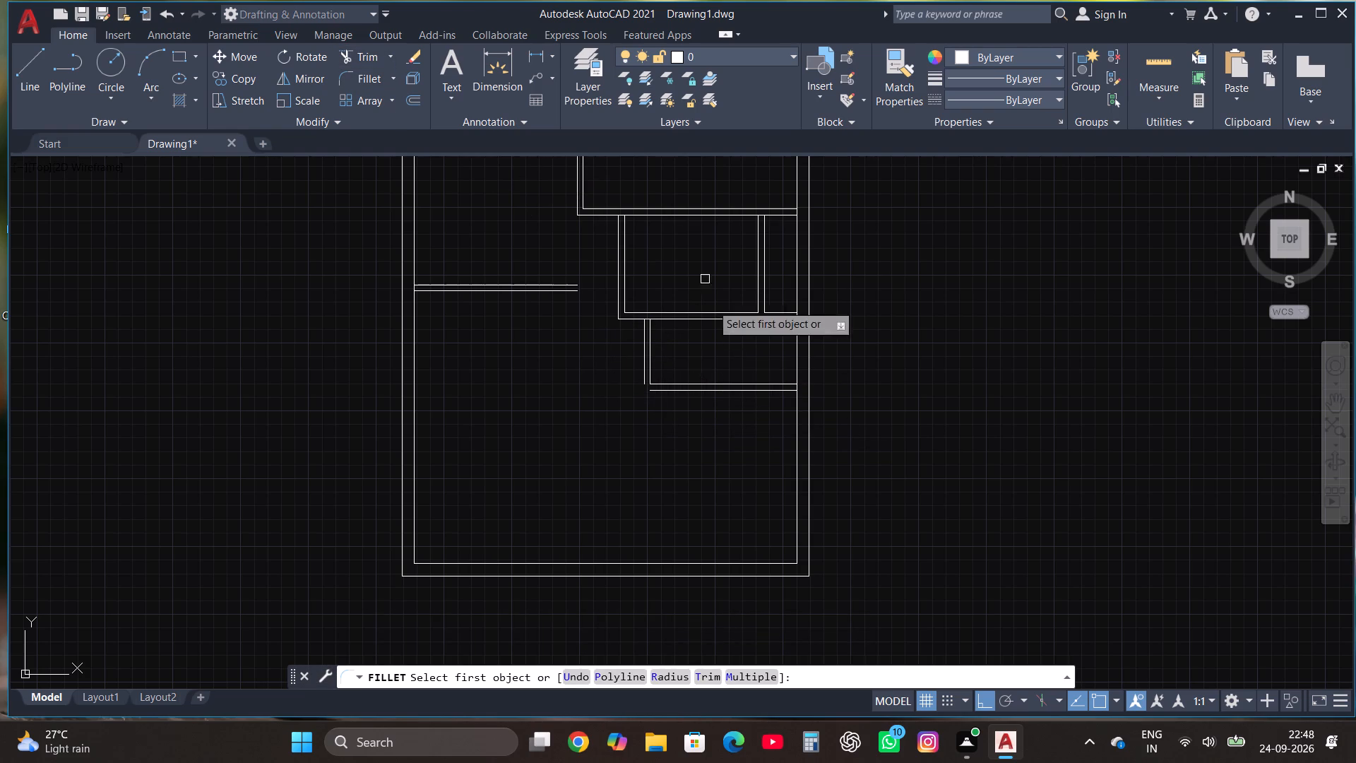
scroll(644, 379, up, 2)
click(644, 377)
click(662, 409)
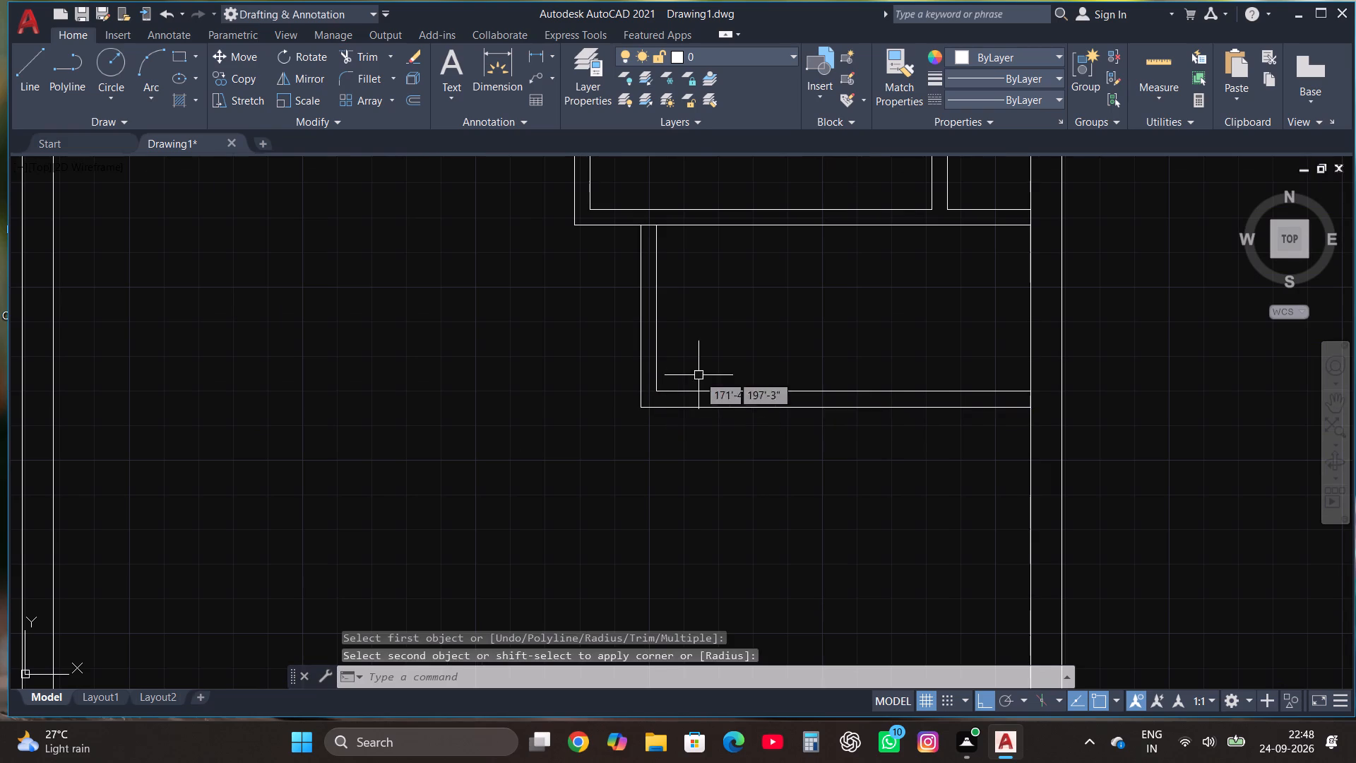
key(Escape)
Draw a line from the left partition's lower line 10'2" down the left inner wall, then 11'5" right into the house.
scroll(715, 351, down, 2)
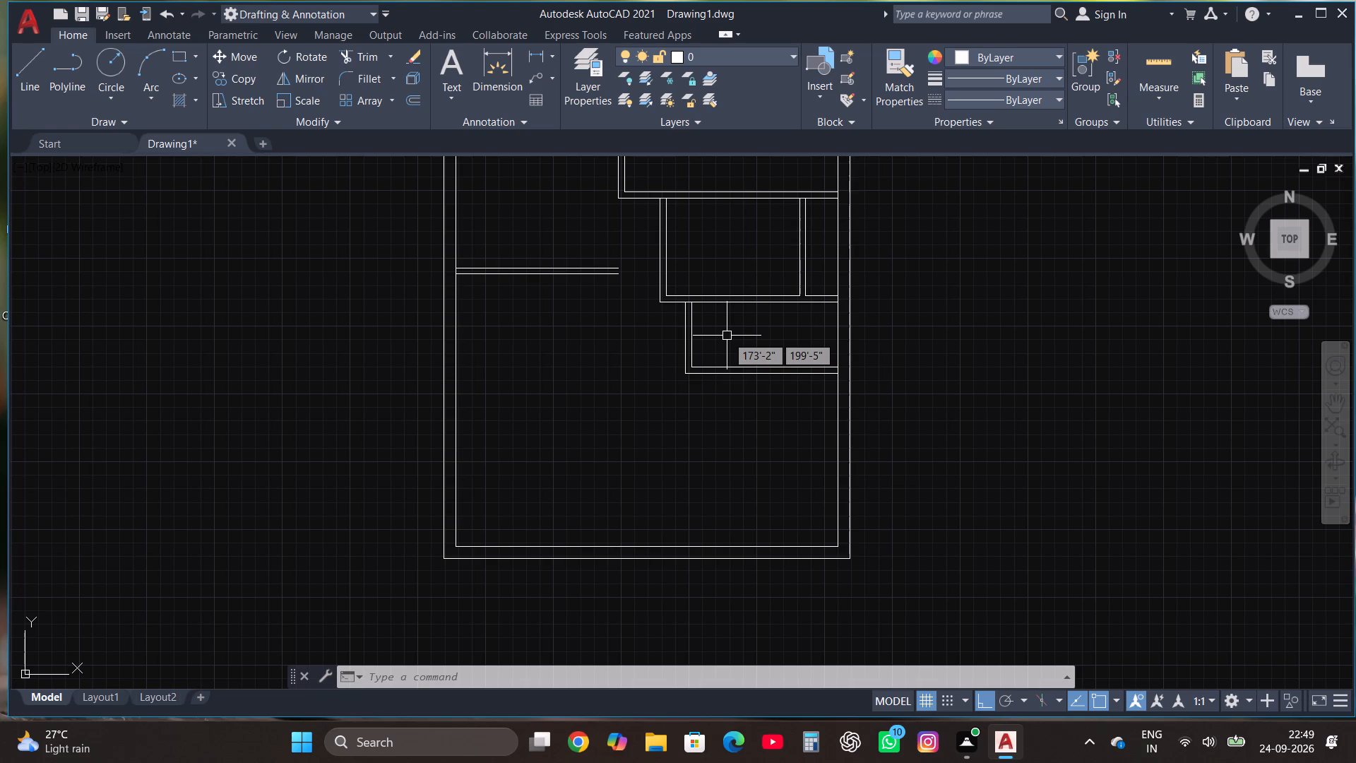
scroll(768, 396, down, 1)
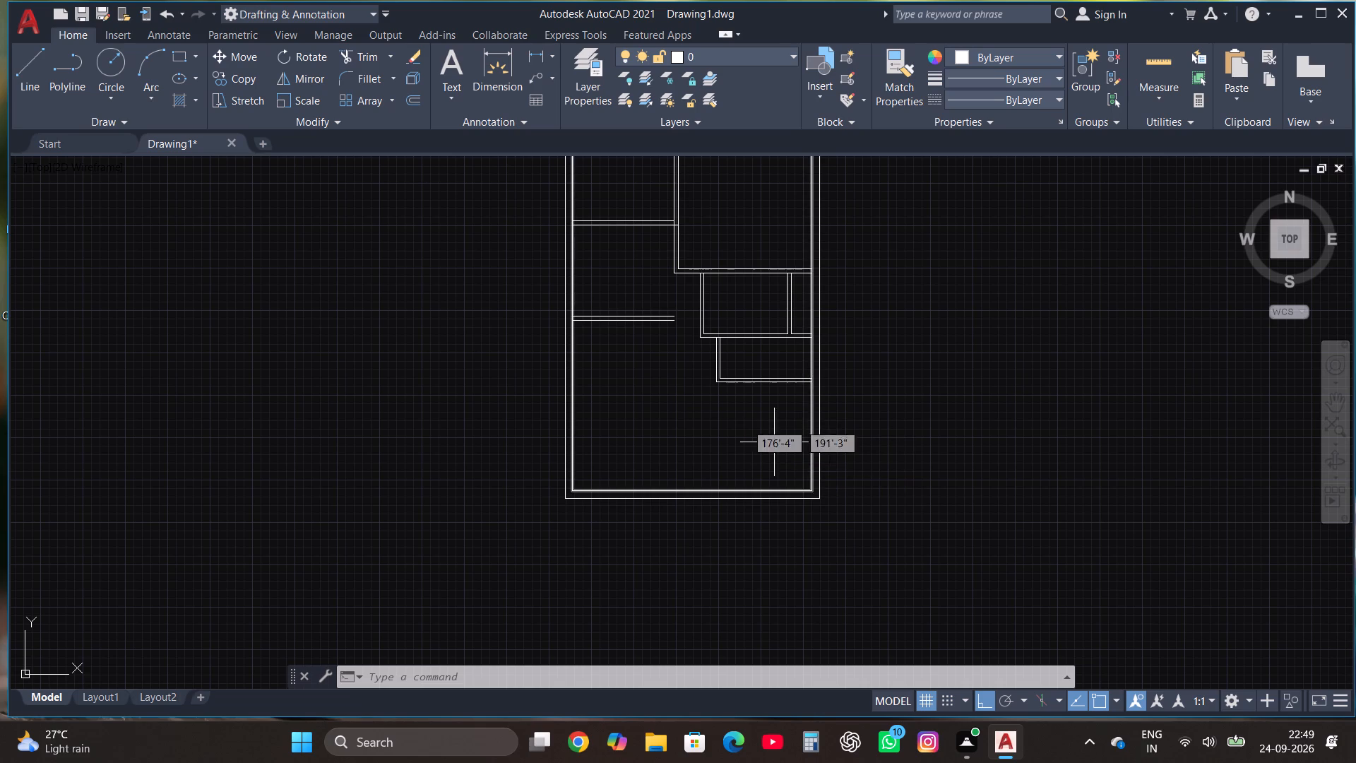
scroll(600, 321, up, 1)
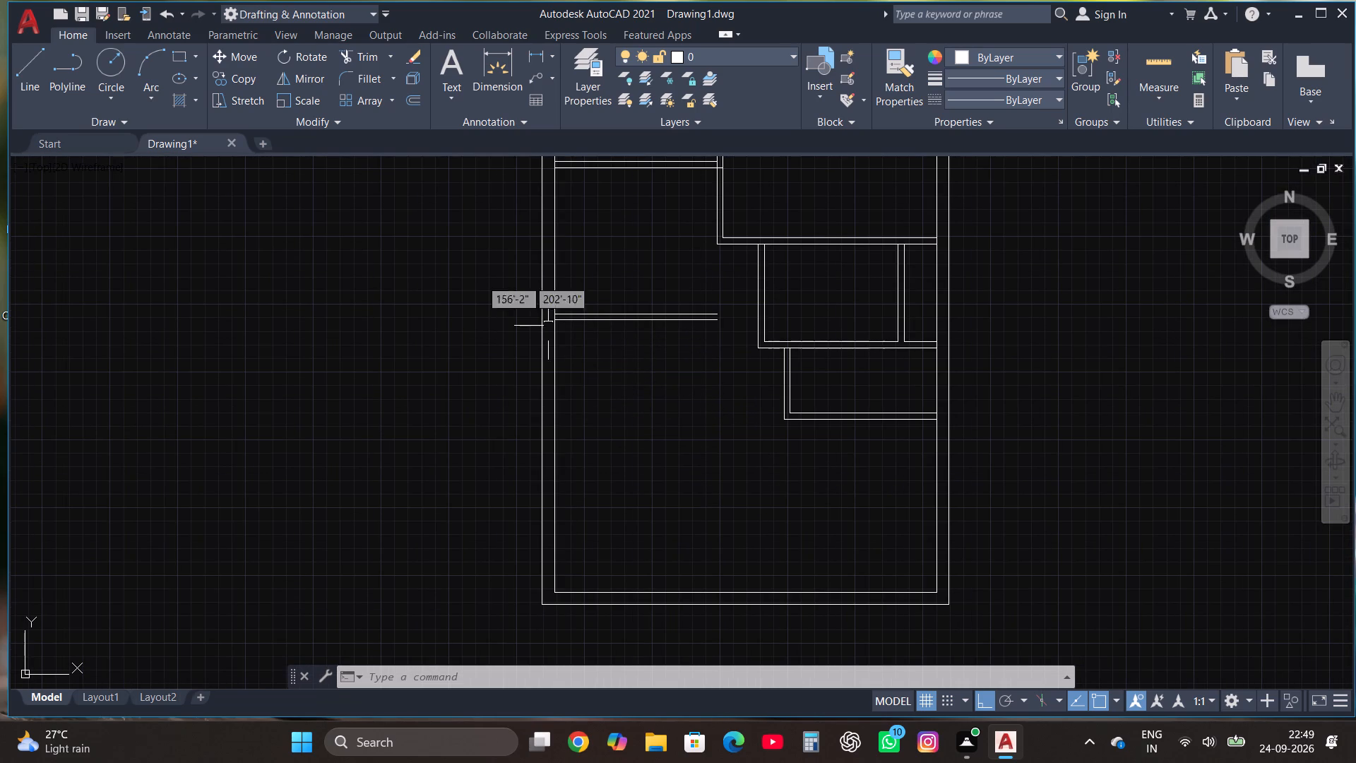
click(28, 62)
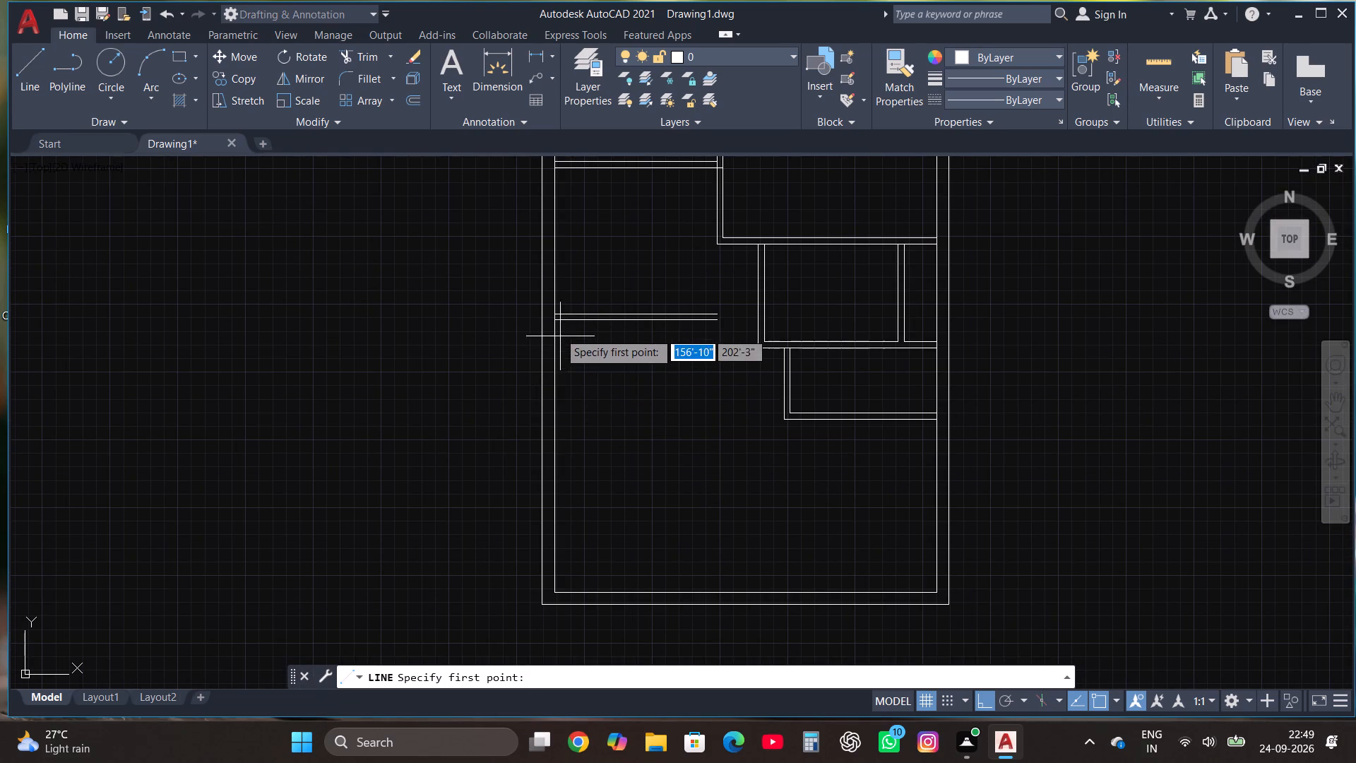
click(553, 321)
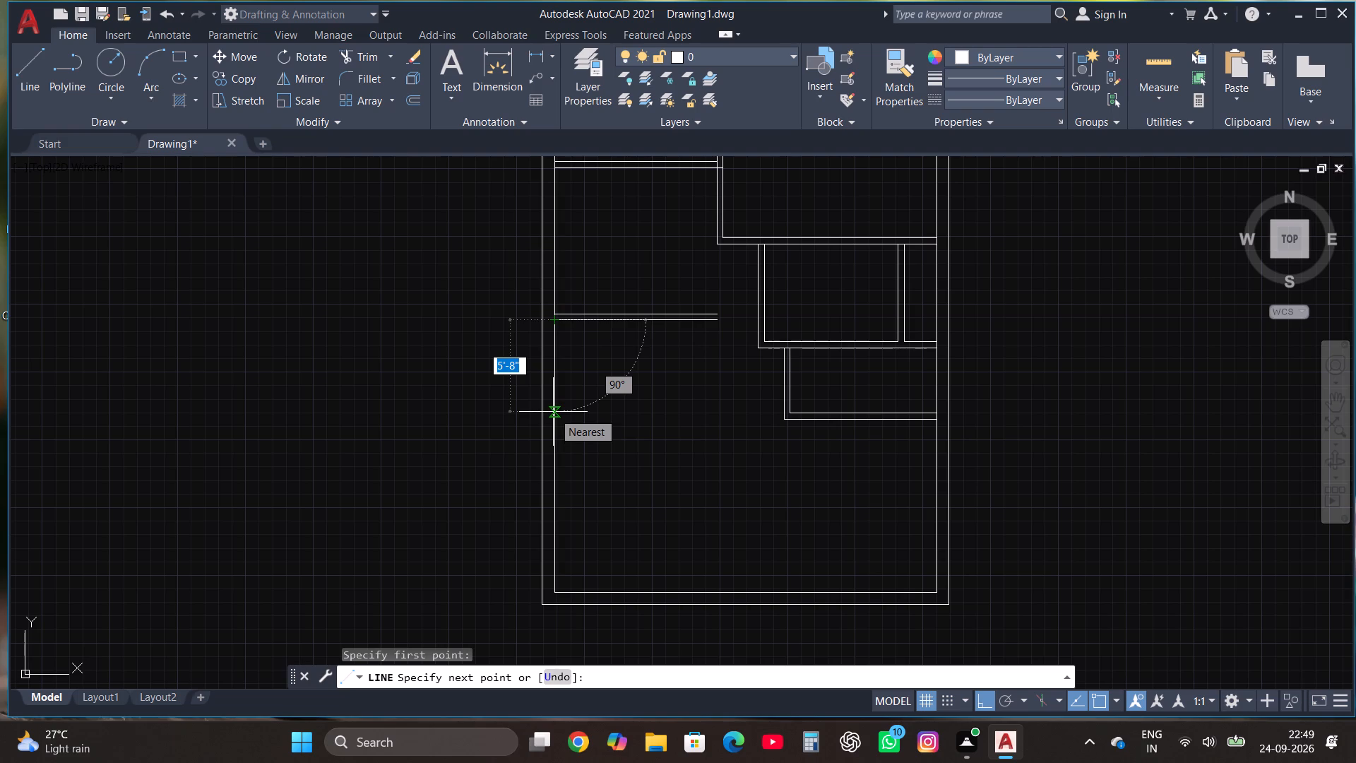
text(10)
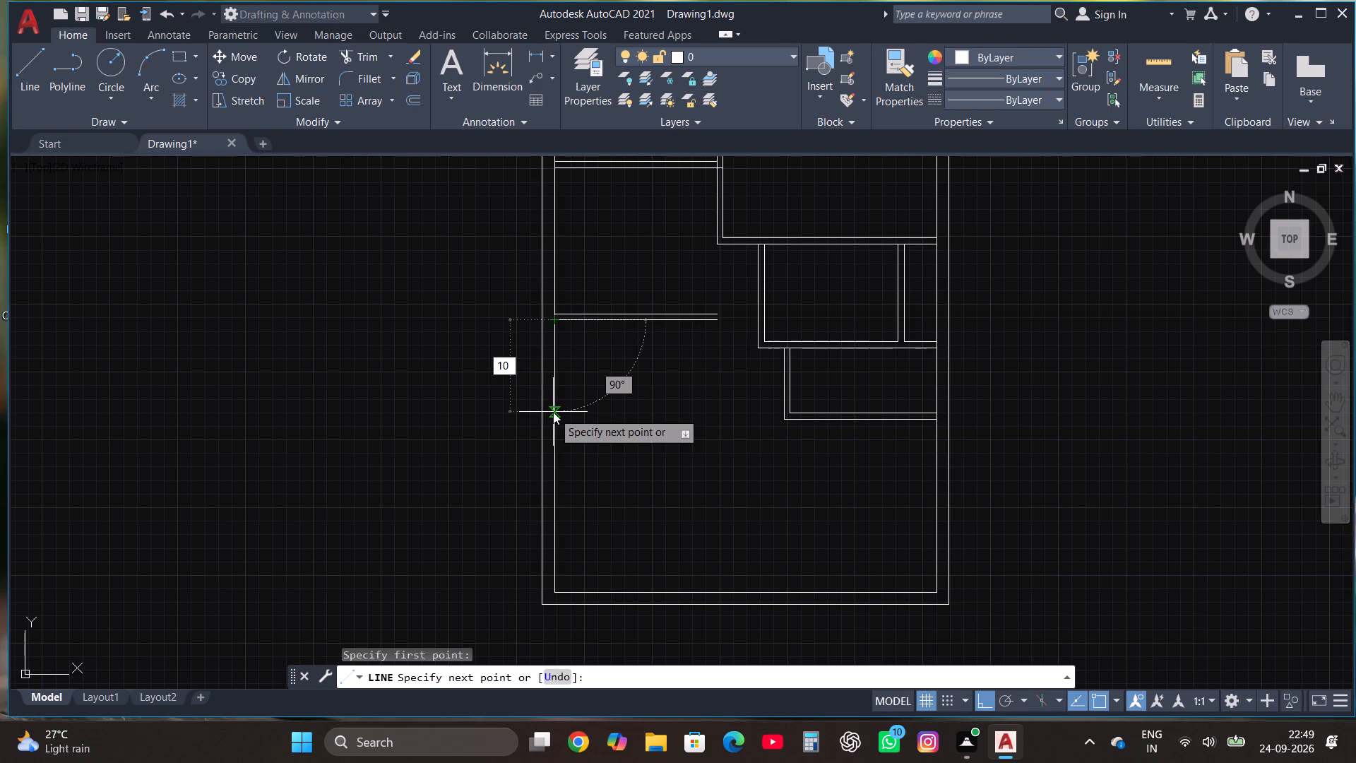
text('2")
key(Return)
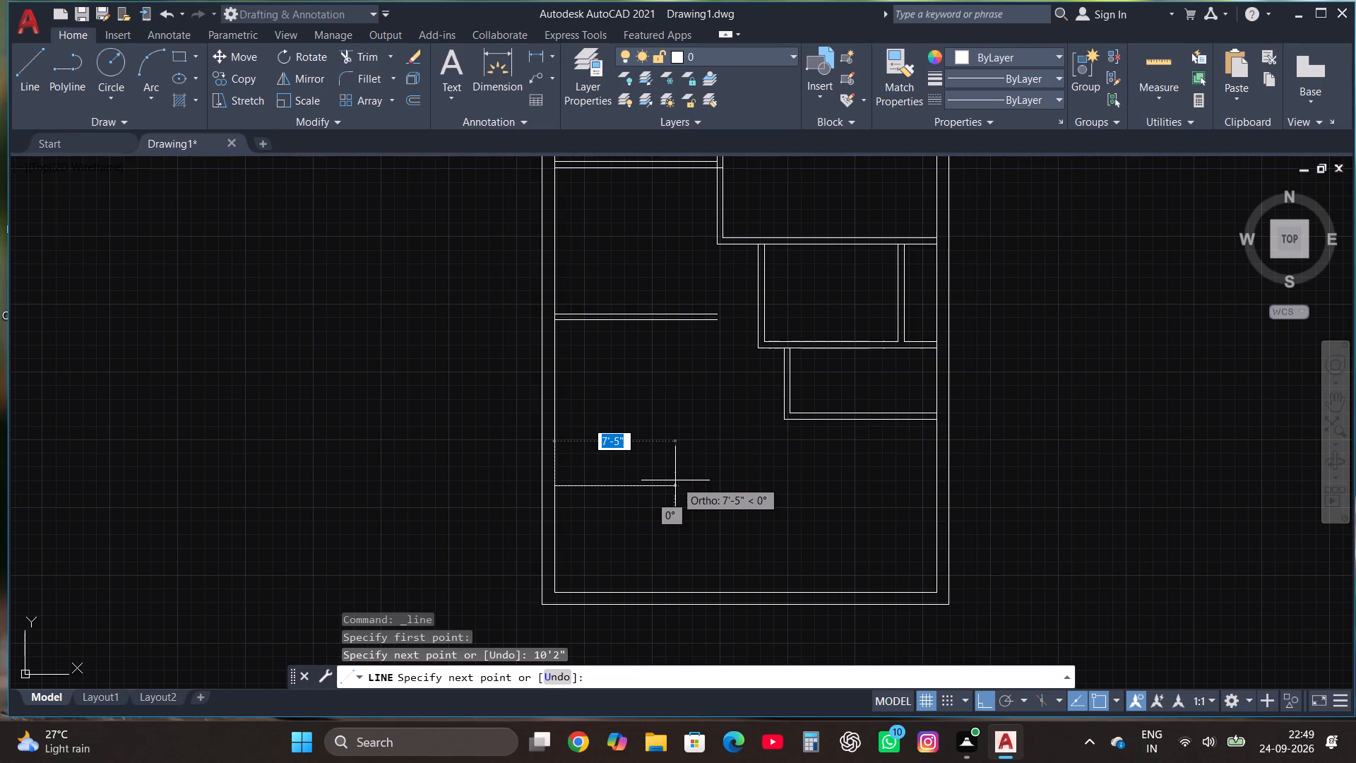
text(11'5")
key(Return)
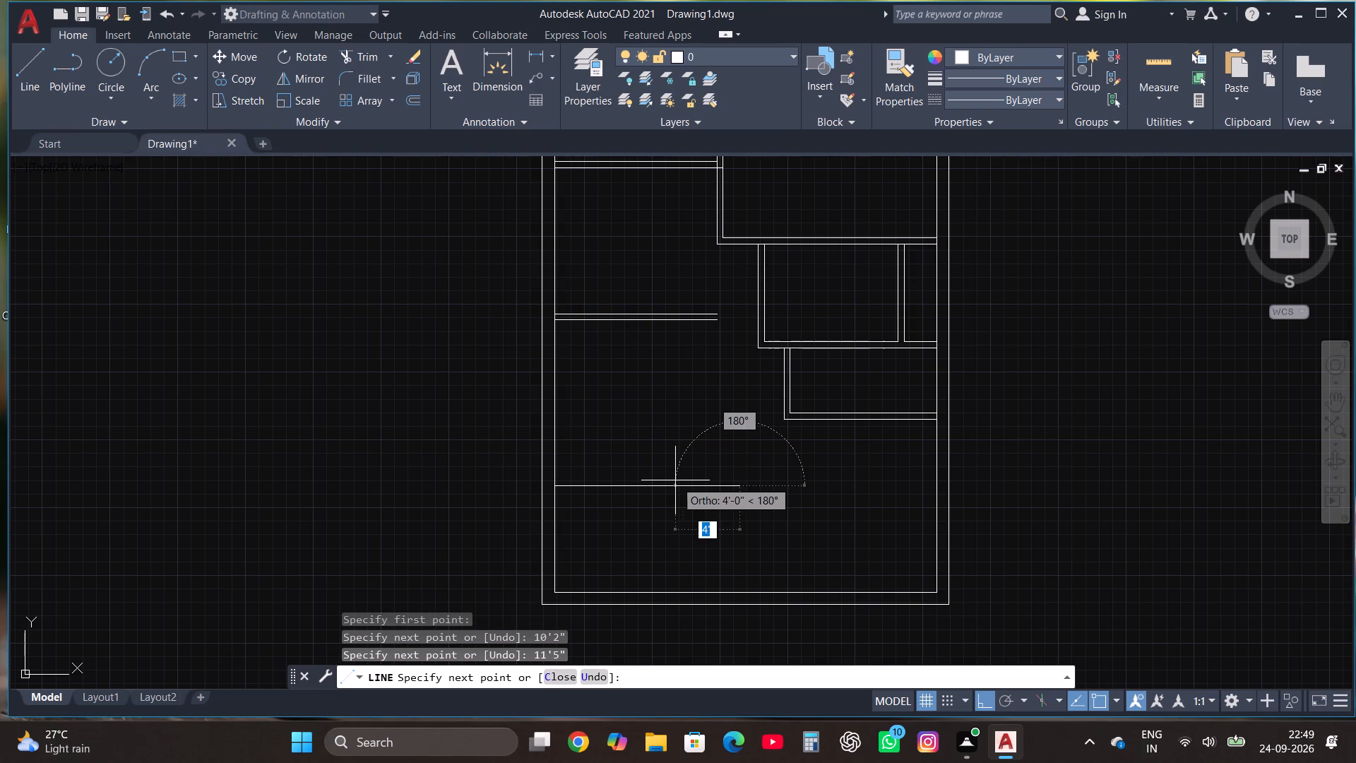
key(Escape)
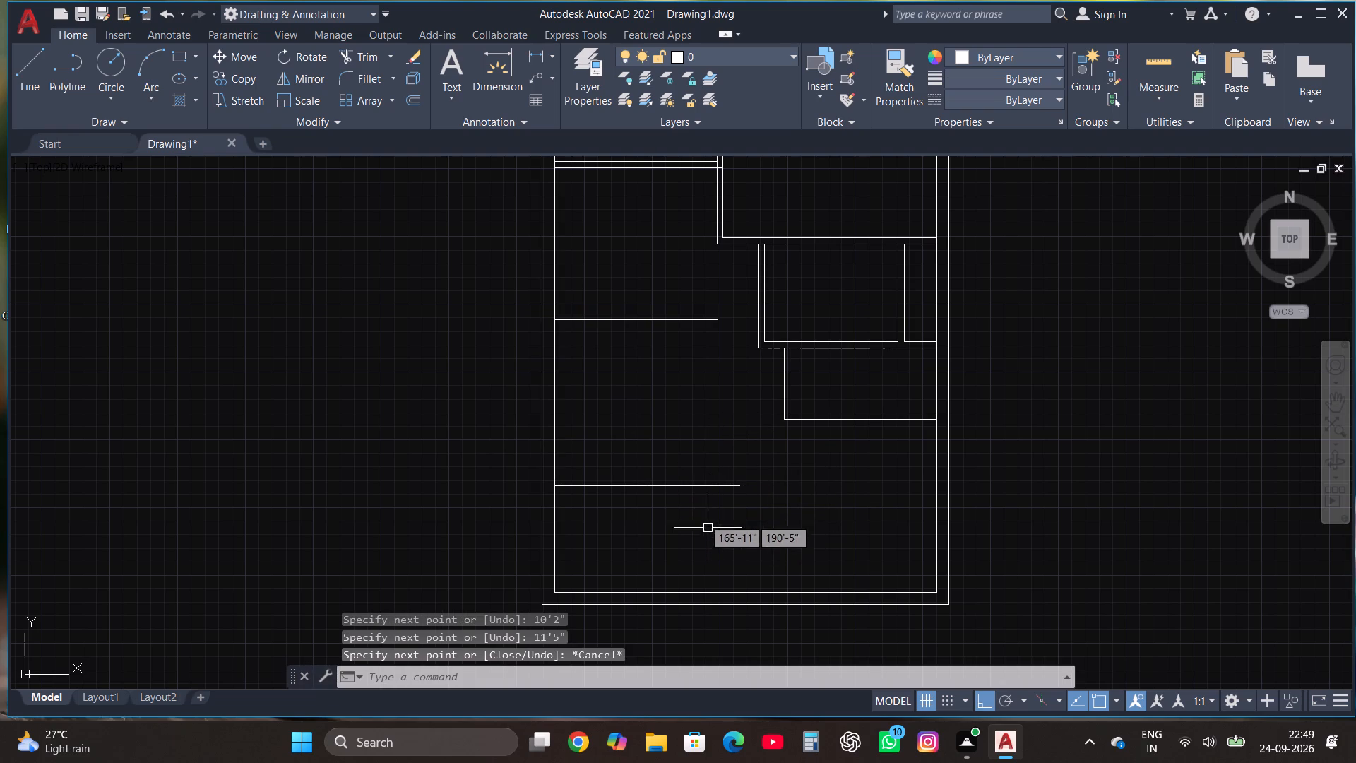
Copy the 11'5" line 4.5" downward to form the lower-left partition.
click(648, 487)
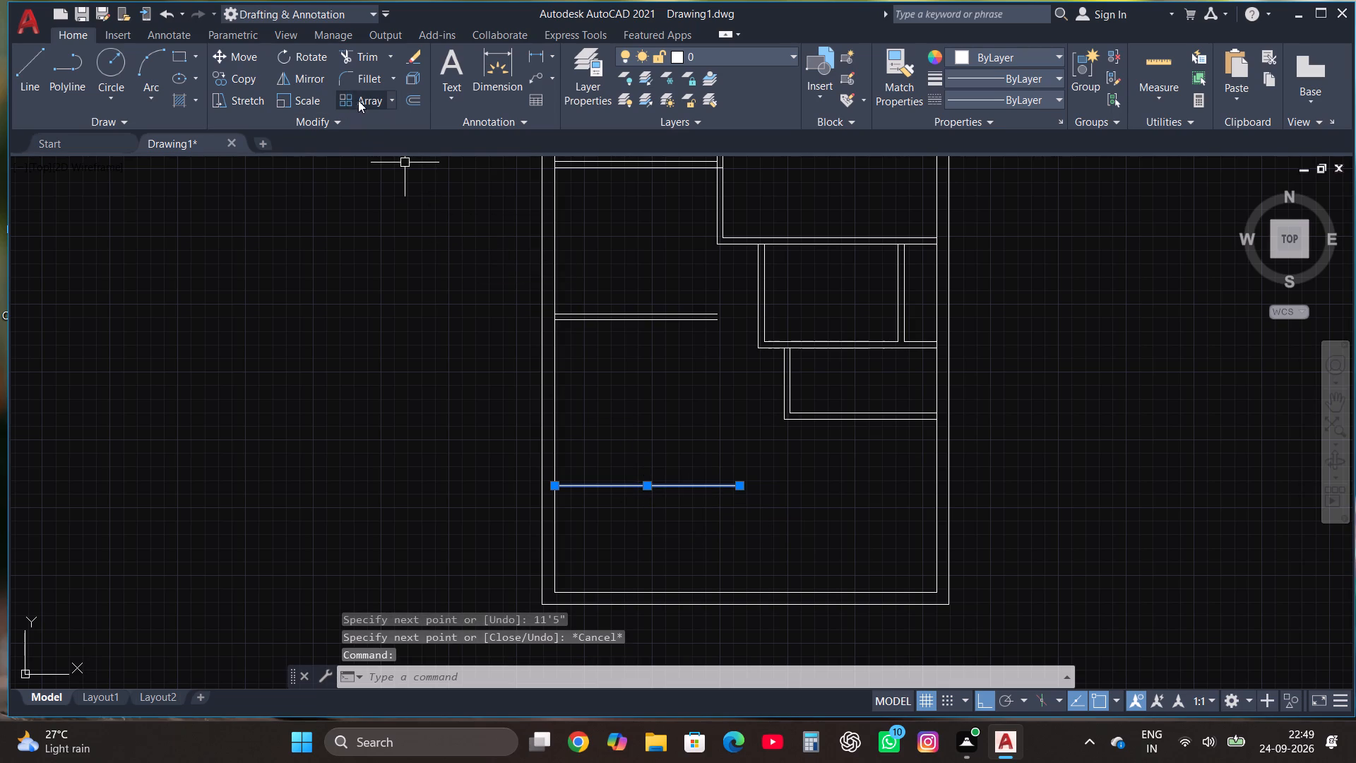
click(242, 78)
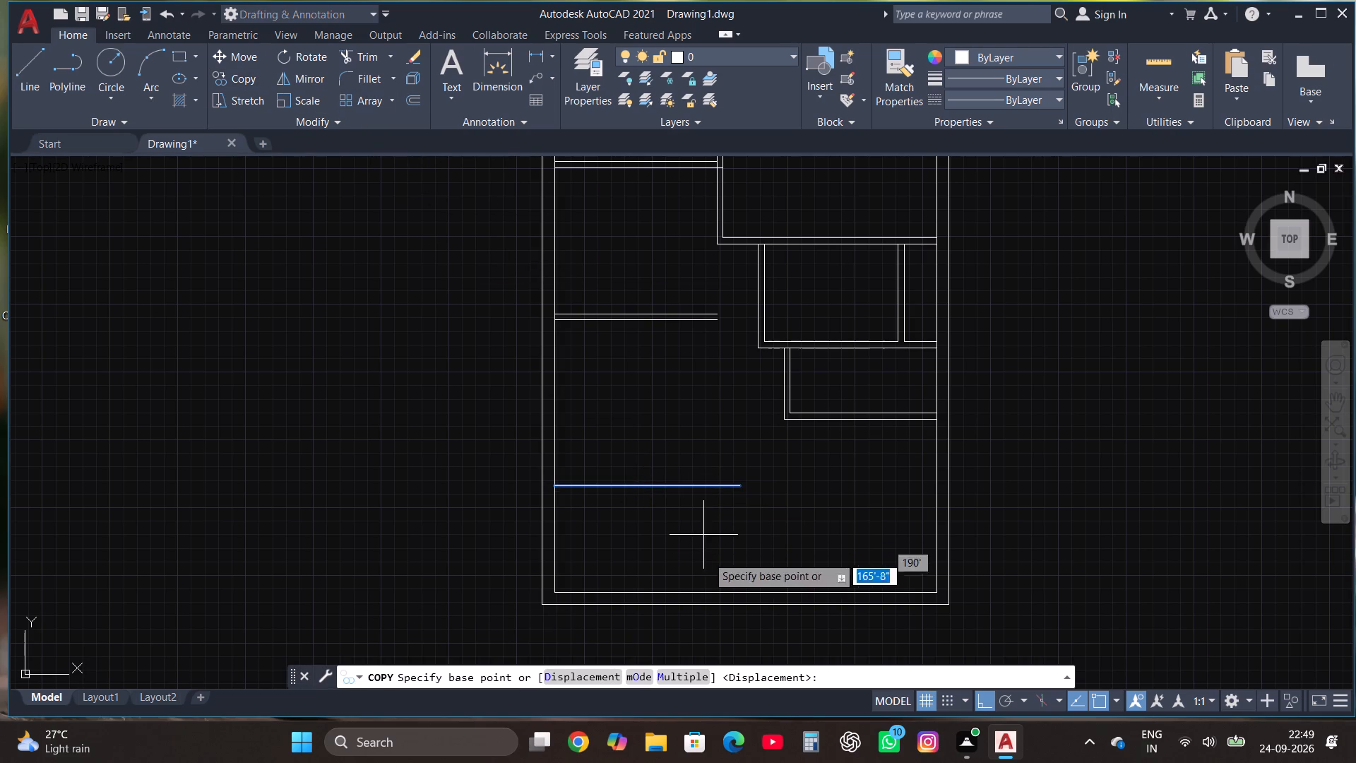
click(619, 485)
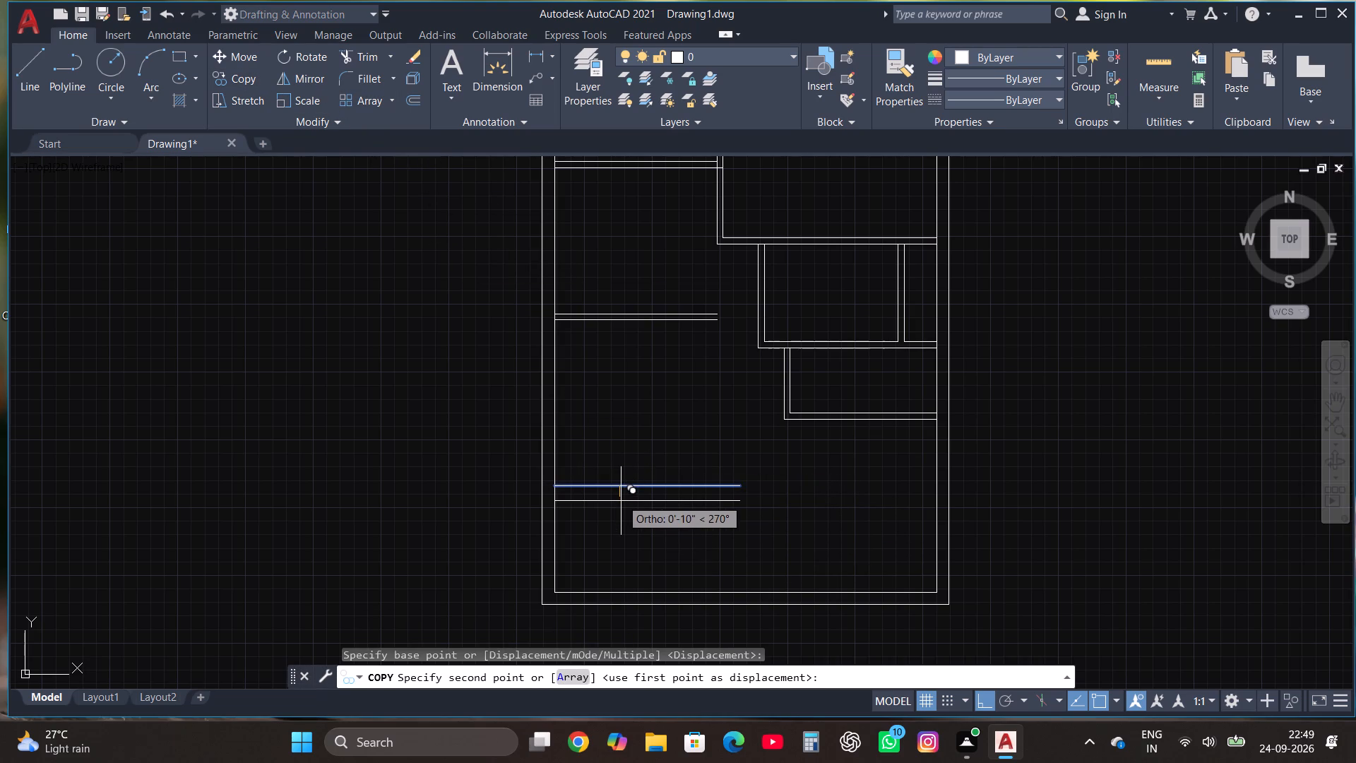
text(4.5)
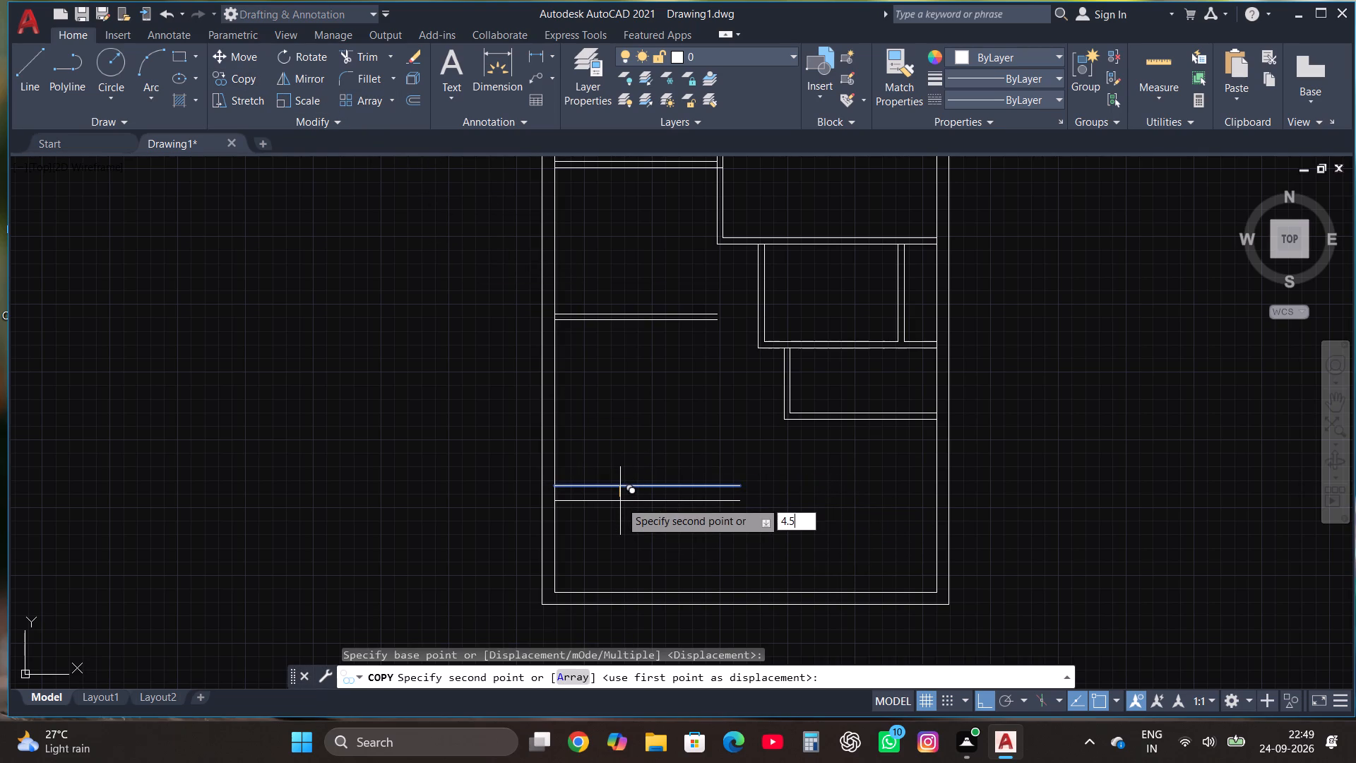
key(shift+quotedbl)
key(Return)
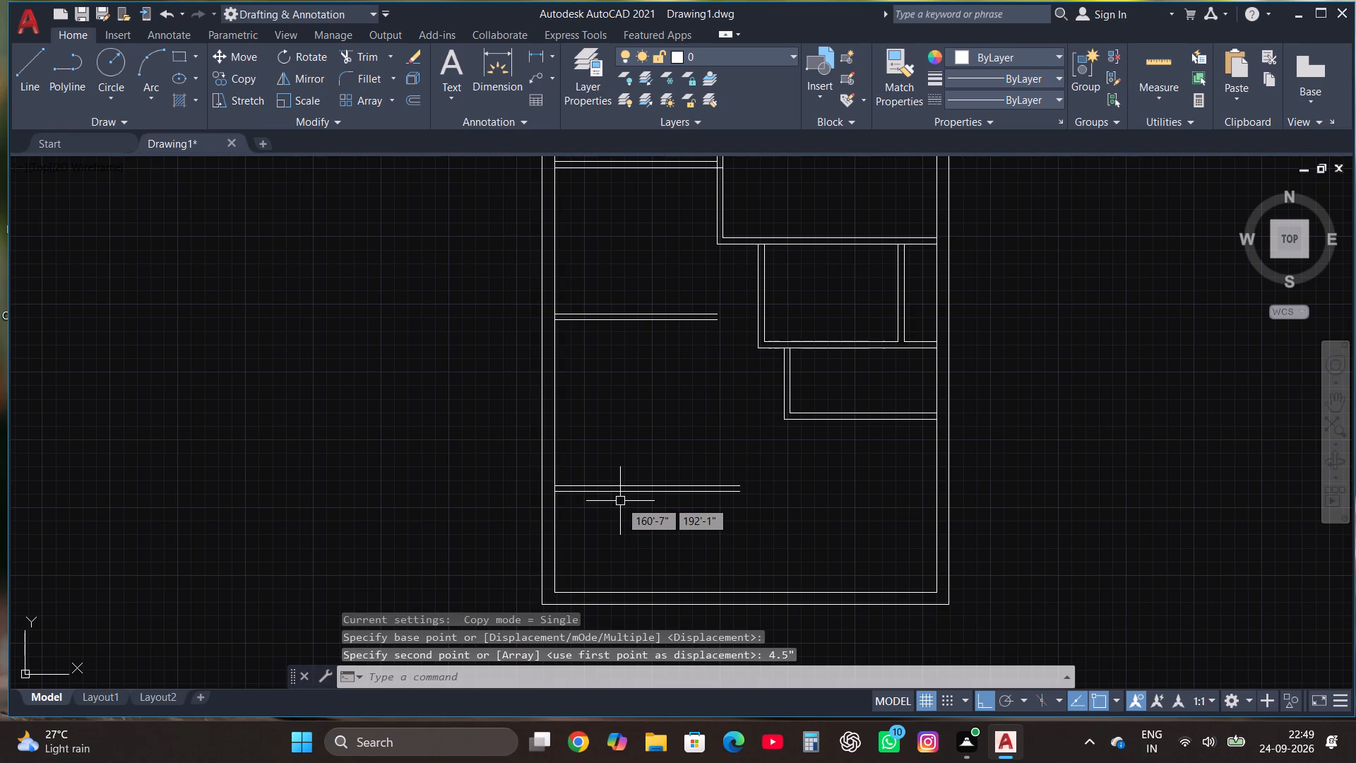
key(Escape)
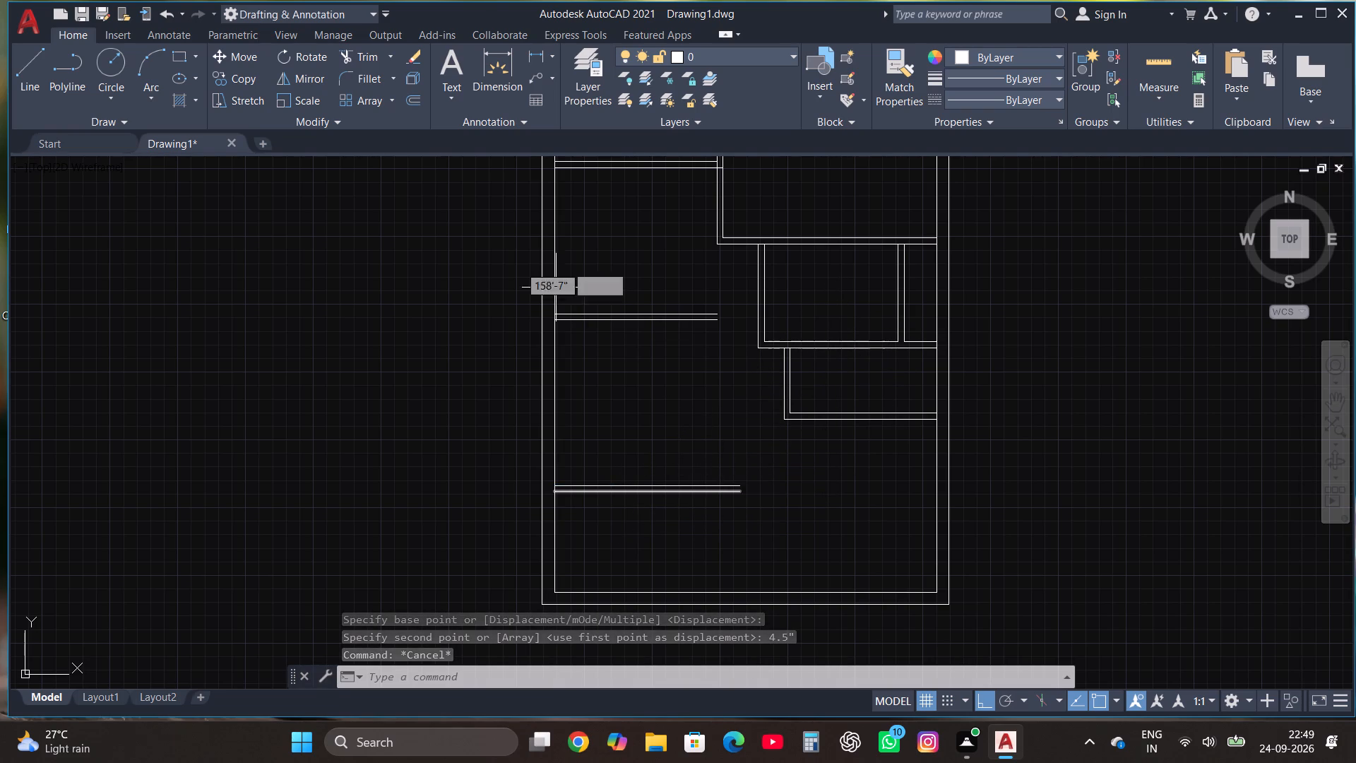
Extend both lines of the upper open-ended left partition with new lines crossing the left wall line of the room beside it.
click(27, 60)
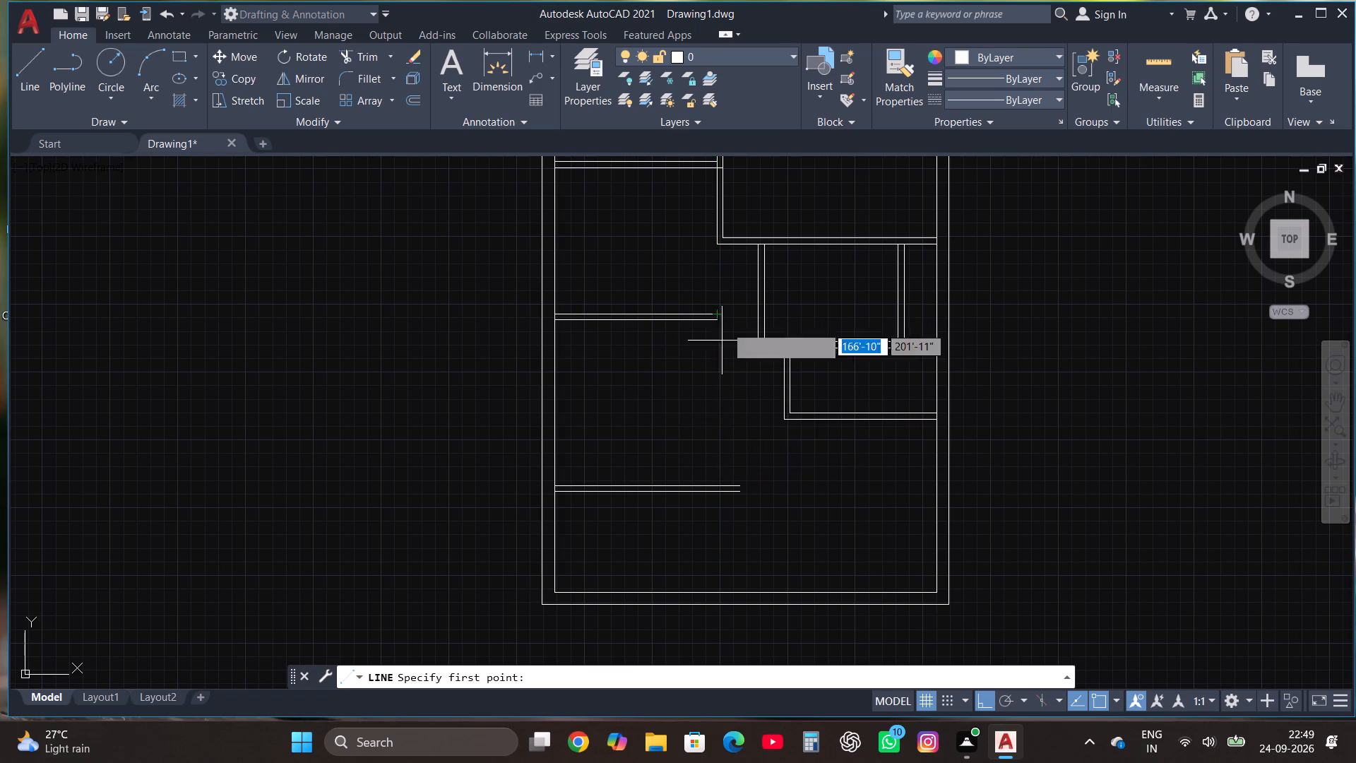
scroll(732, 318, up, 2)
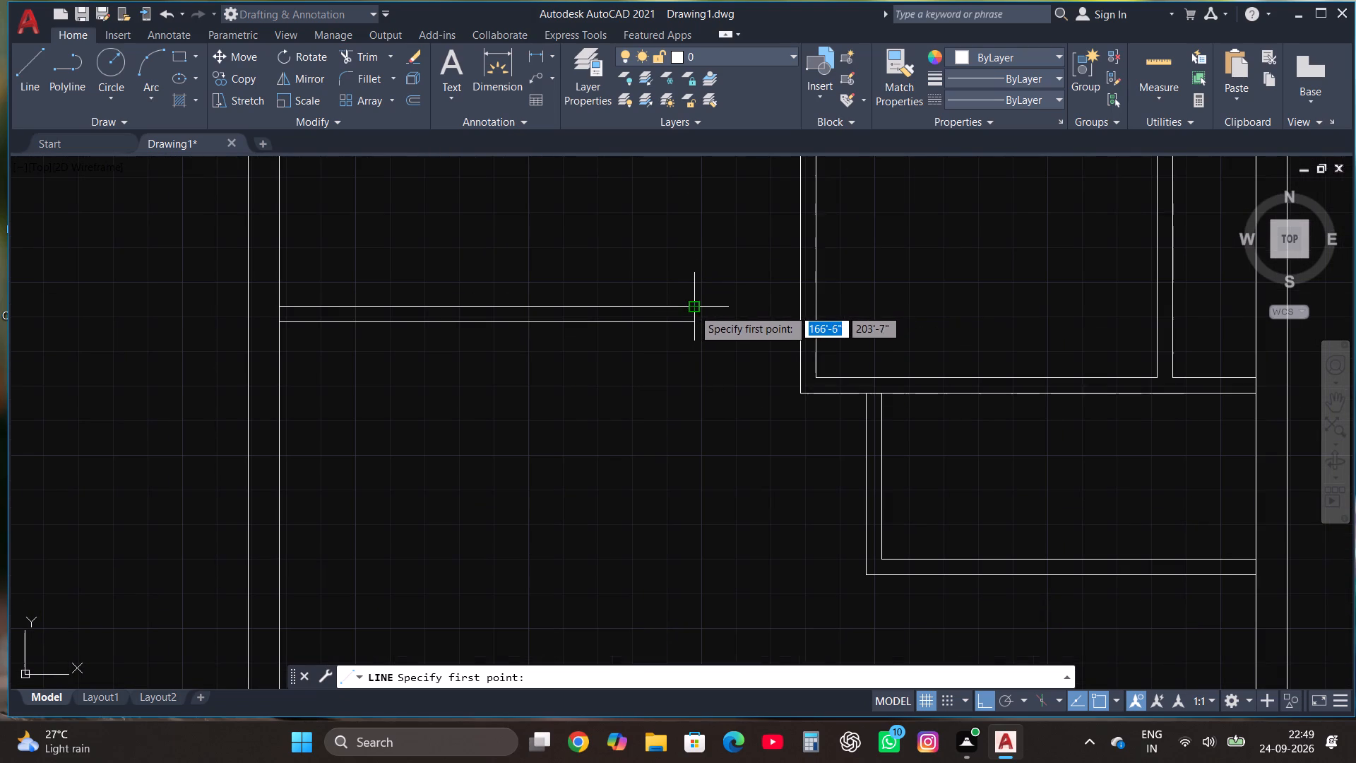
click(693, 309)
scroll(785, 312, up, 3)
click(866, 299)
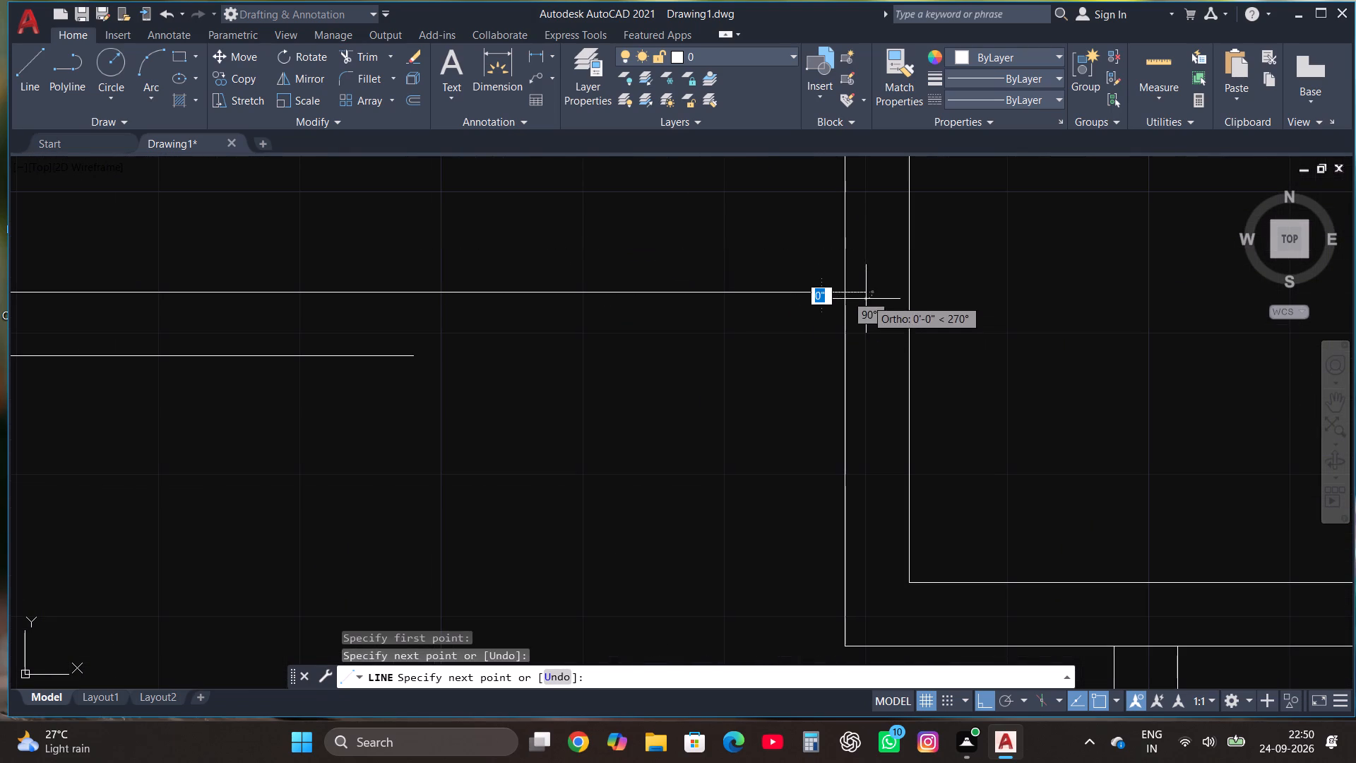
key(Escape)
click(32, 69)
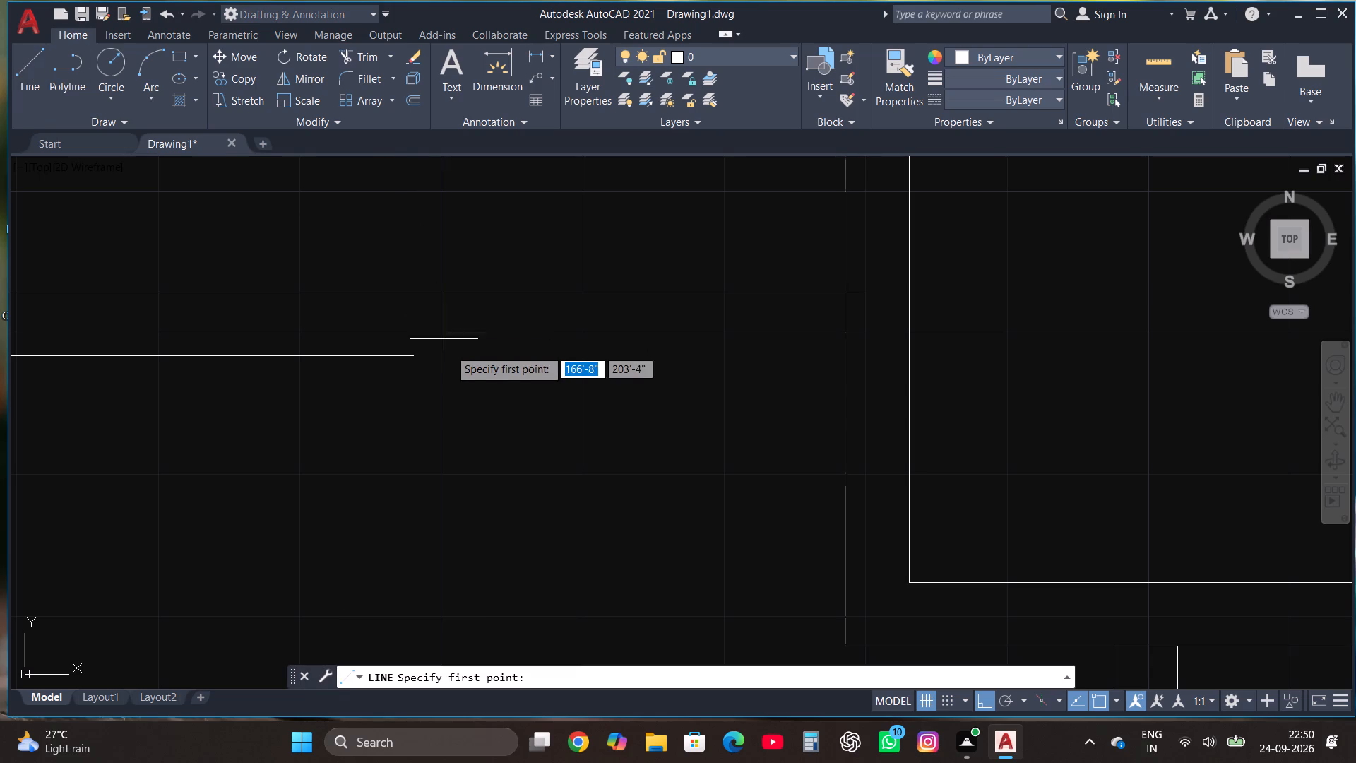
click(411, 357)
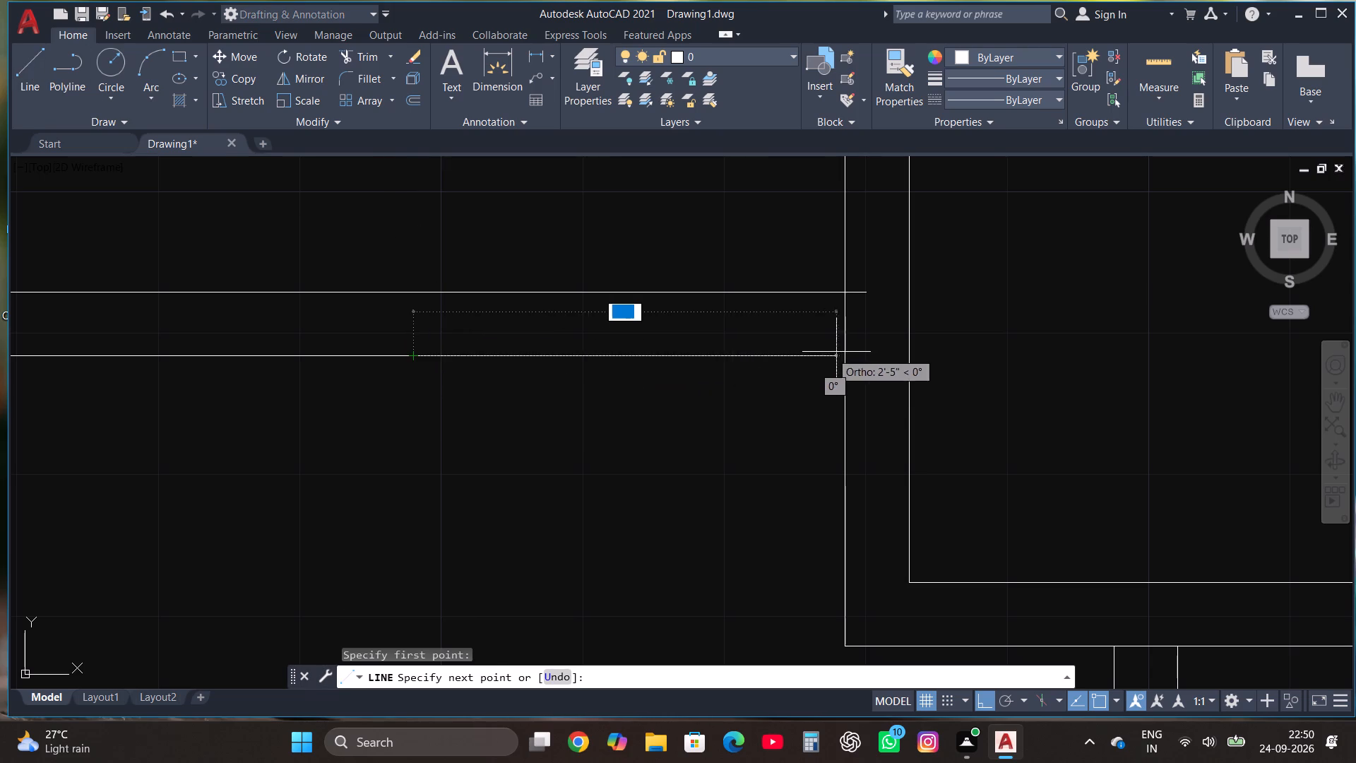
click(864, 353)
key(Escape)
Trim both partition line ends that overshoot the room's outer left wall line.
click(351, 57)
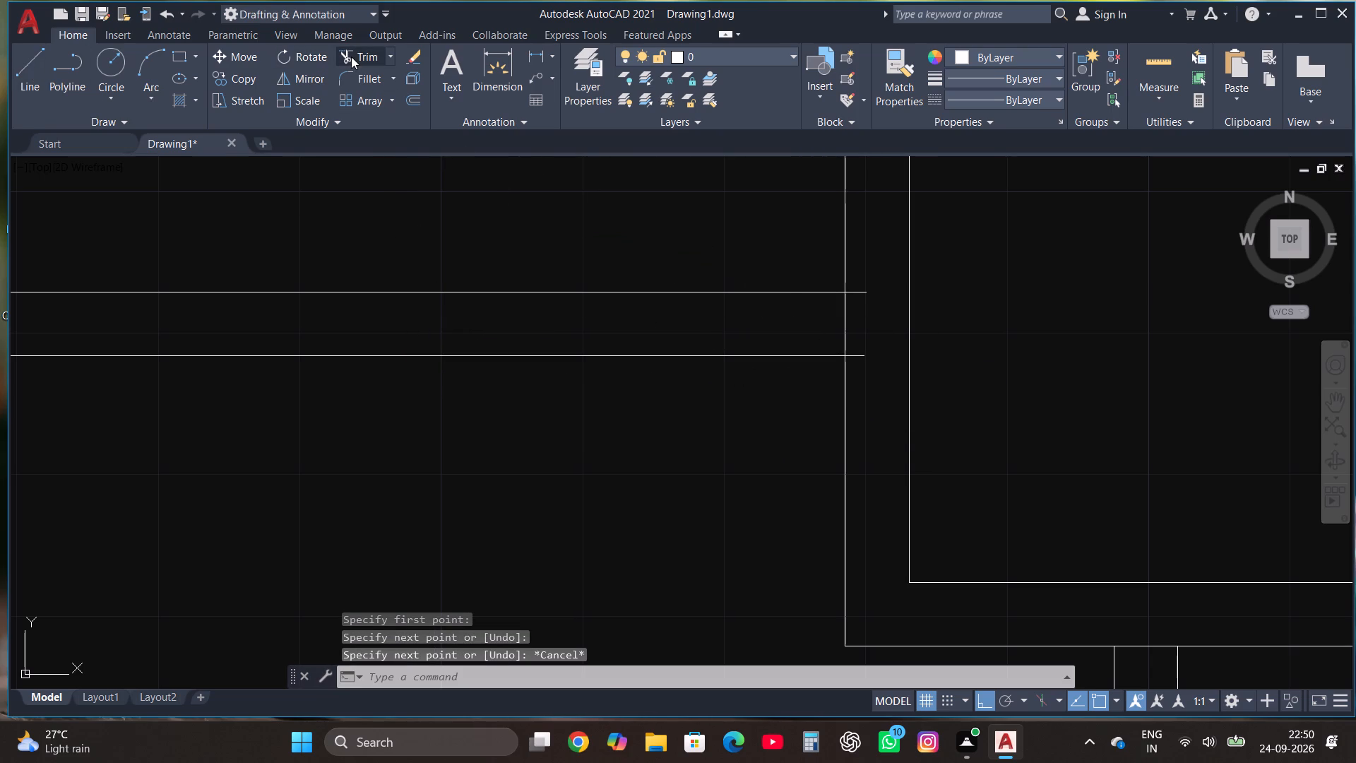
click(859, 374)
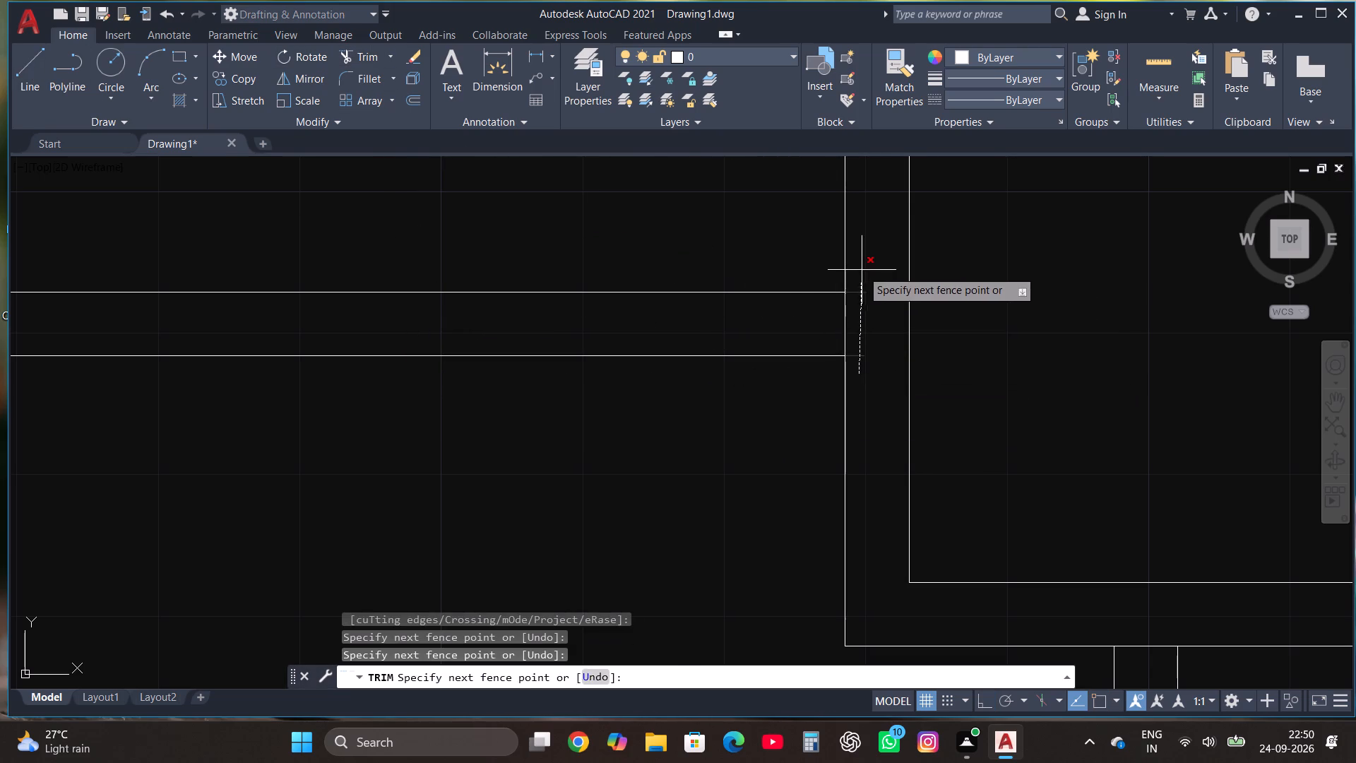
click(863, 268)
key(Escape)
Draw a line from the bottom-right inner corner of the house 11'6" left along the bottom inner wall.
scroll(667, 310, down, 5)
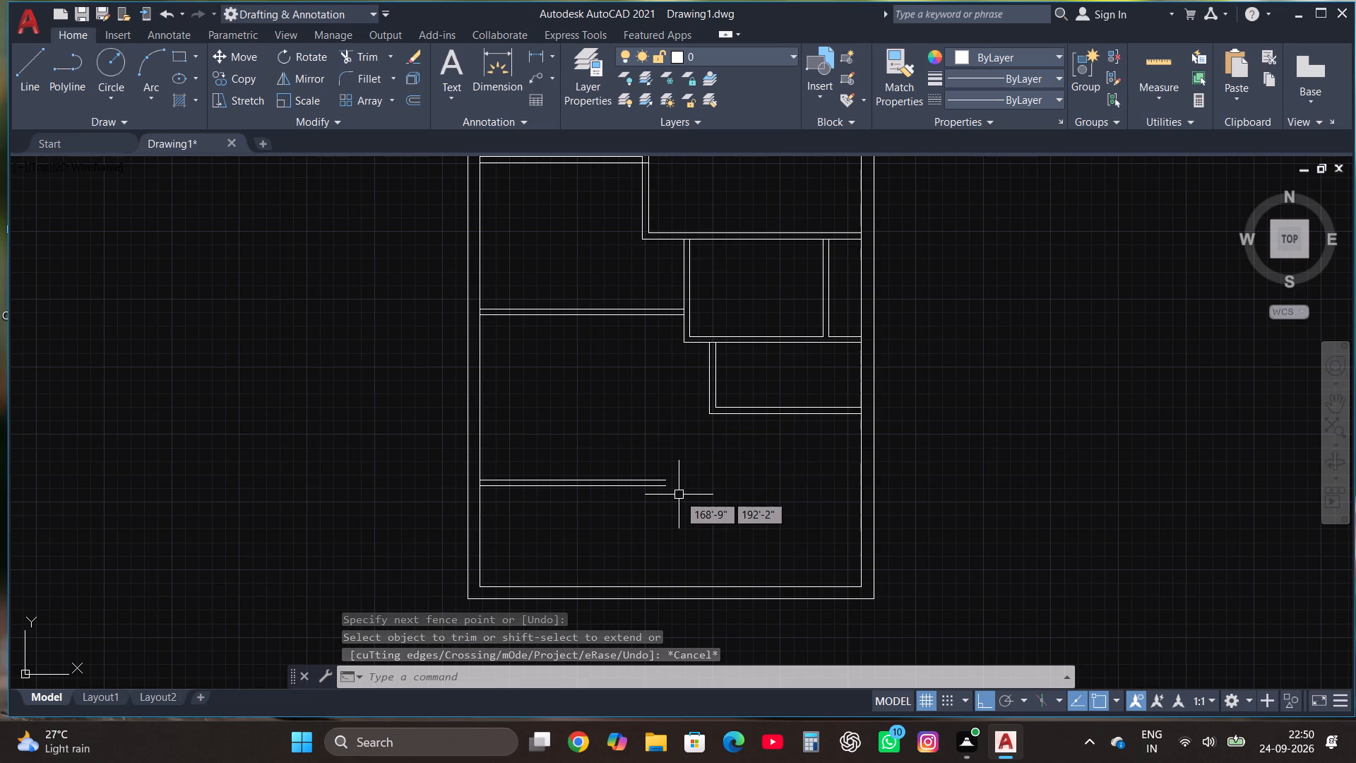
scroll(678, 504, down, 1)
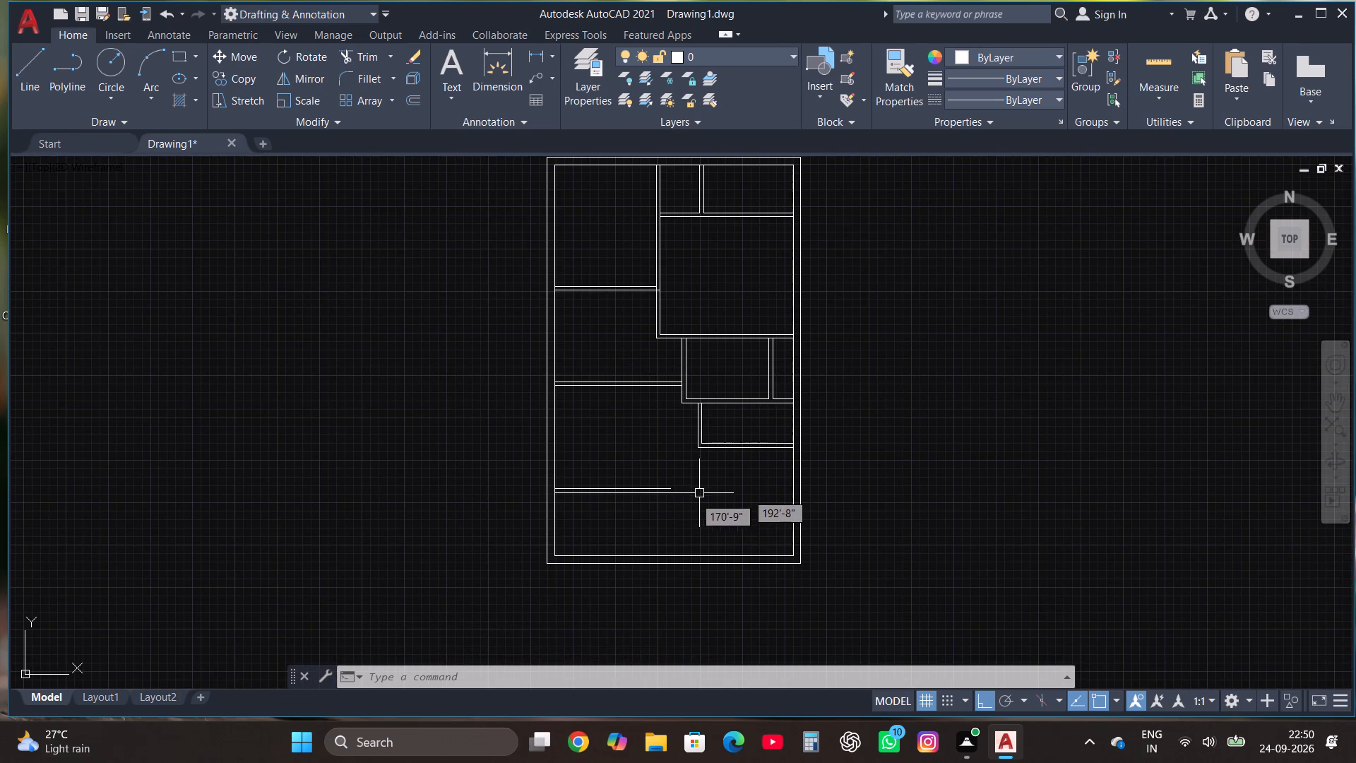
click(32, 61)
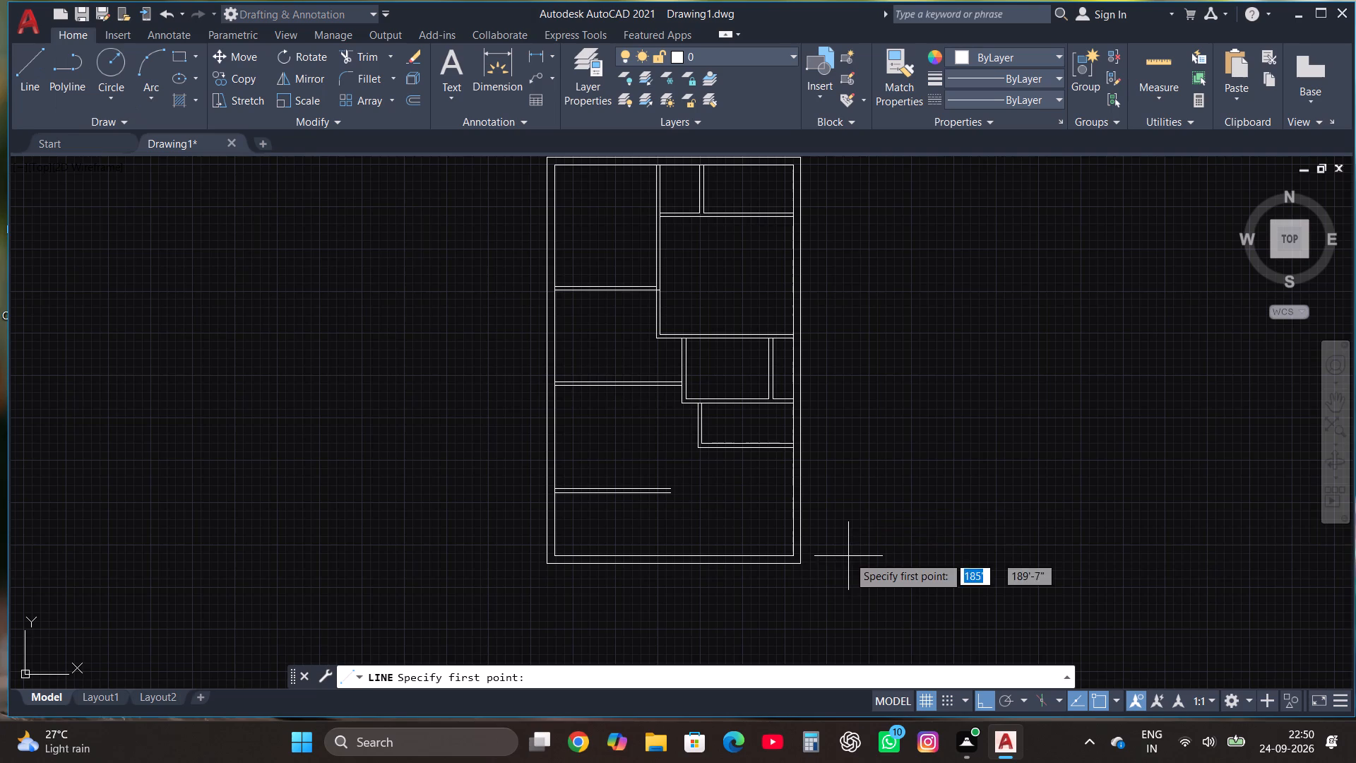
scroll(795, 571, up, 2)
click(788, 535)
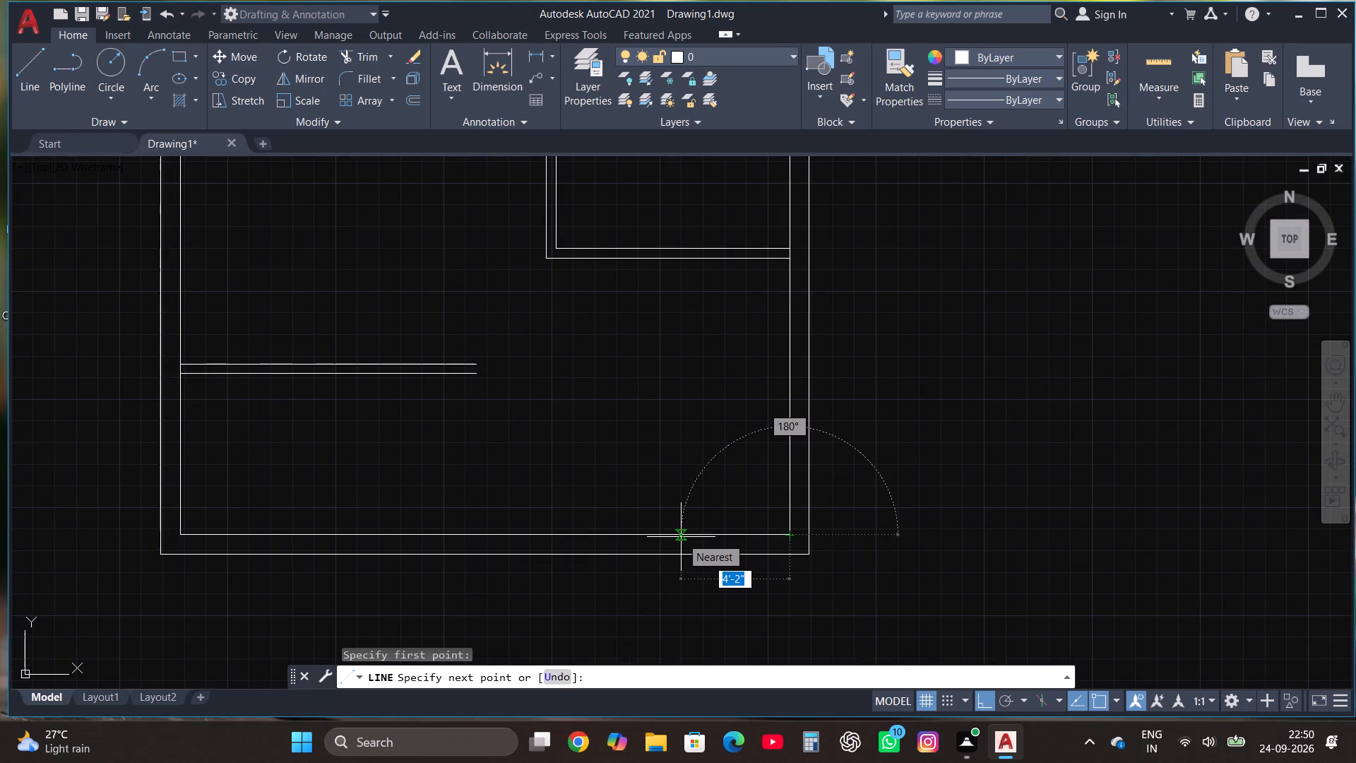
text(11'6")
key(Return)
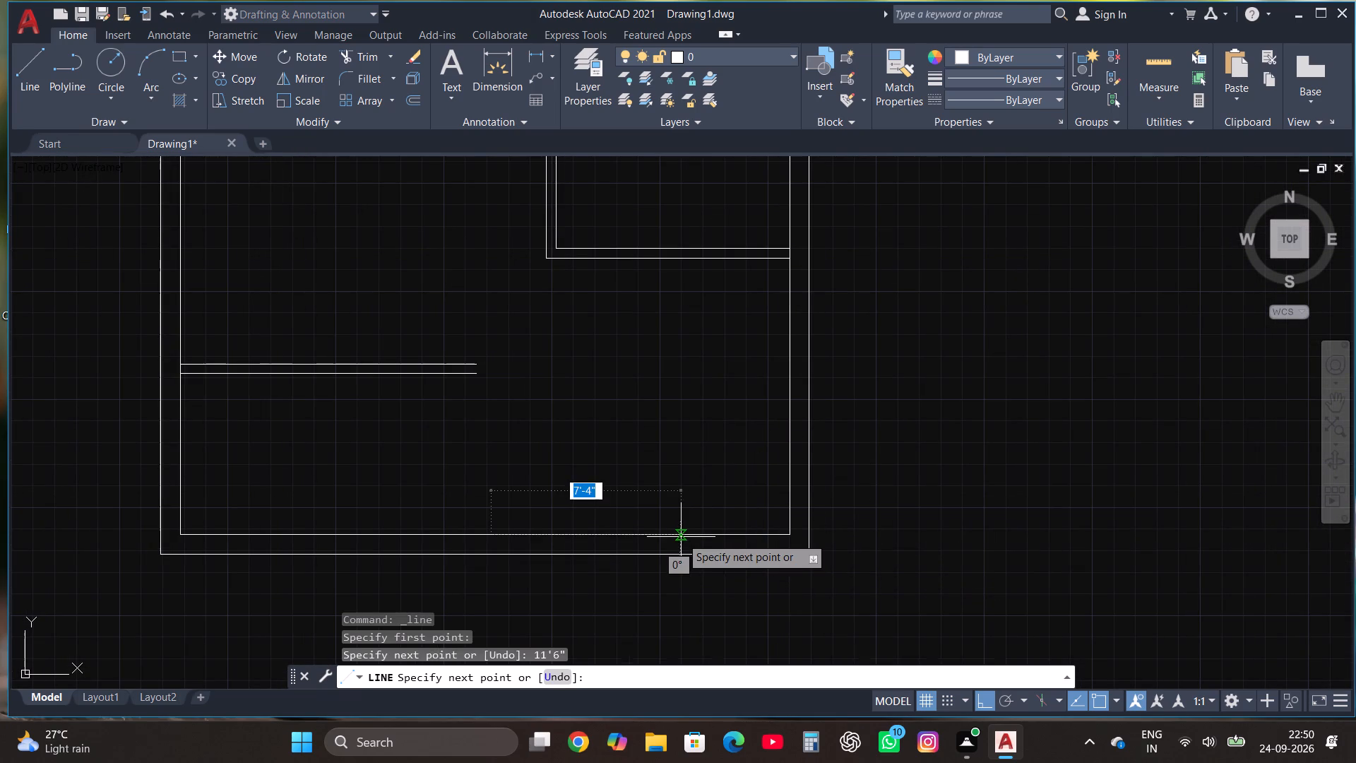
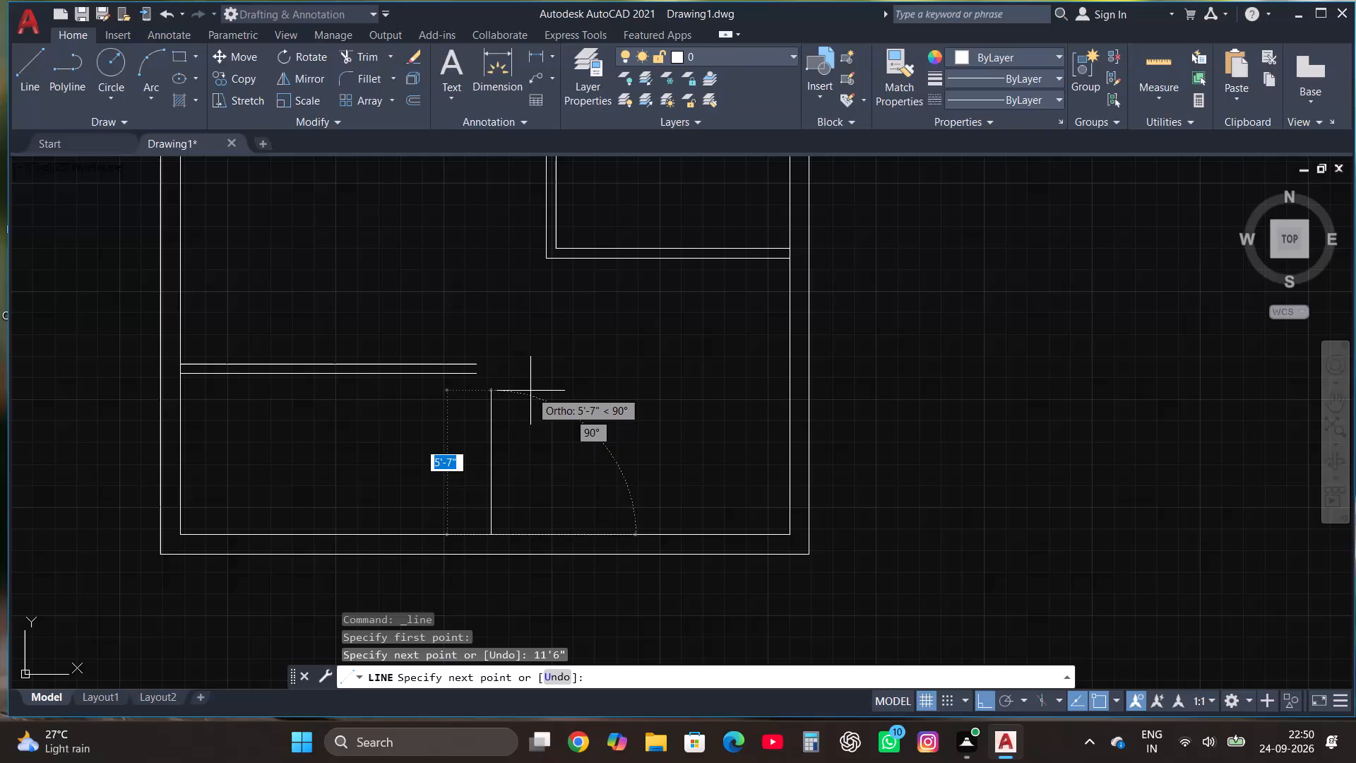
Continue the line 10'4" upward, up to the level of the small room's lower wall line, and across to its left wall.
text(10'4")
key(Return)
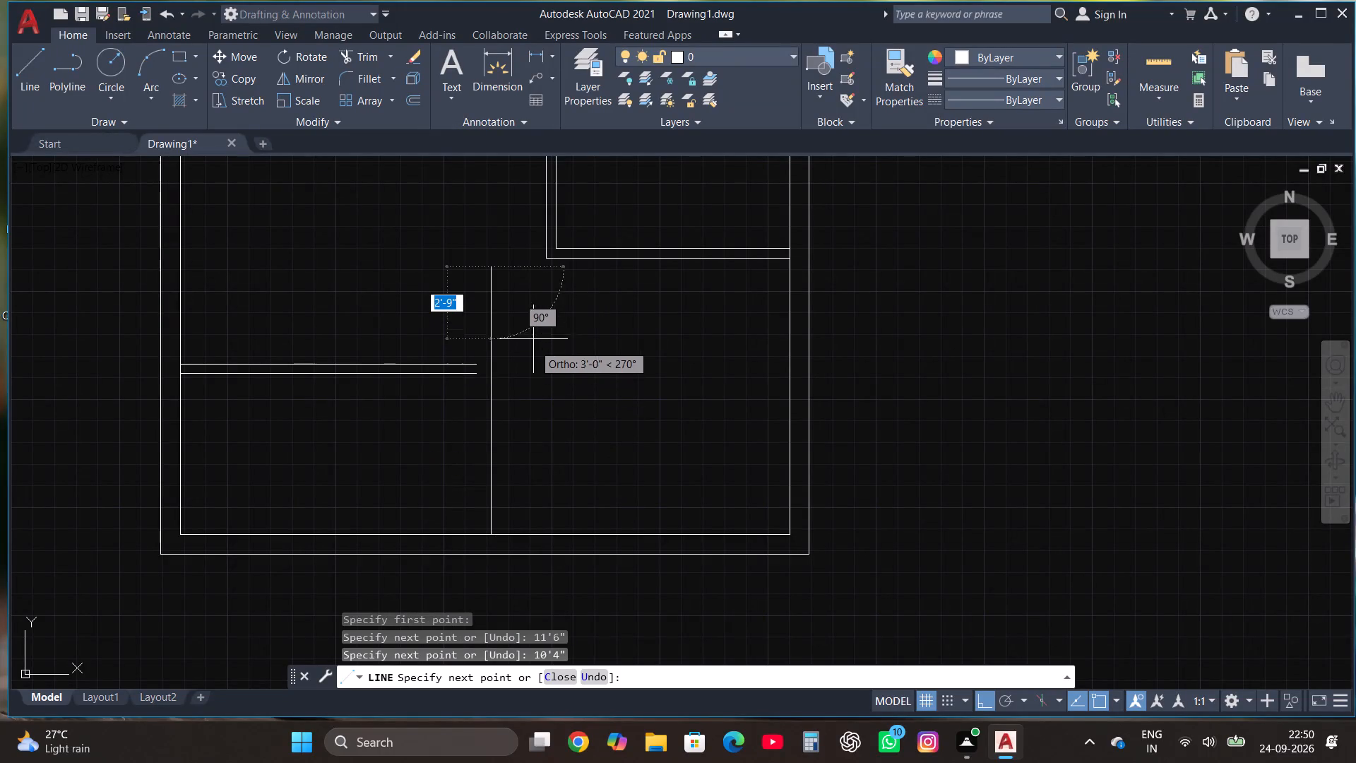
scroll(401, 162, up, 1)
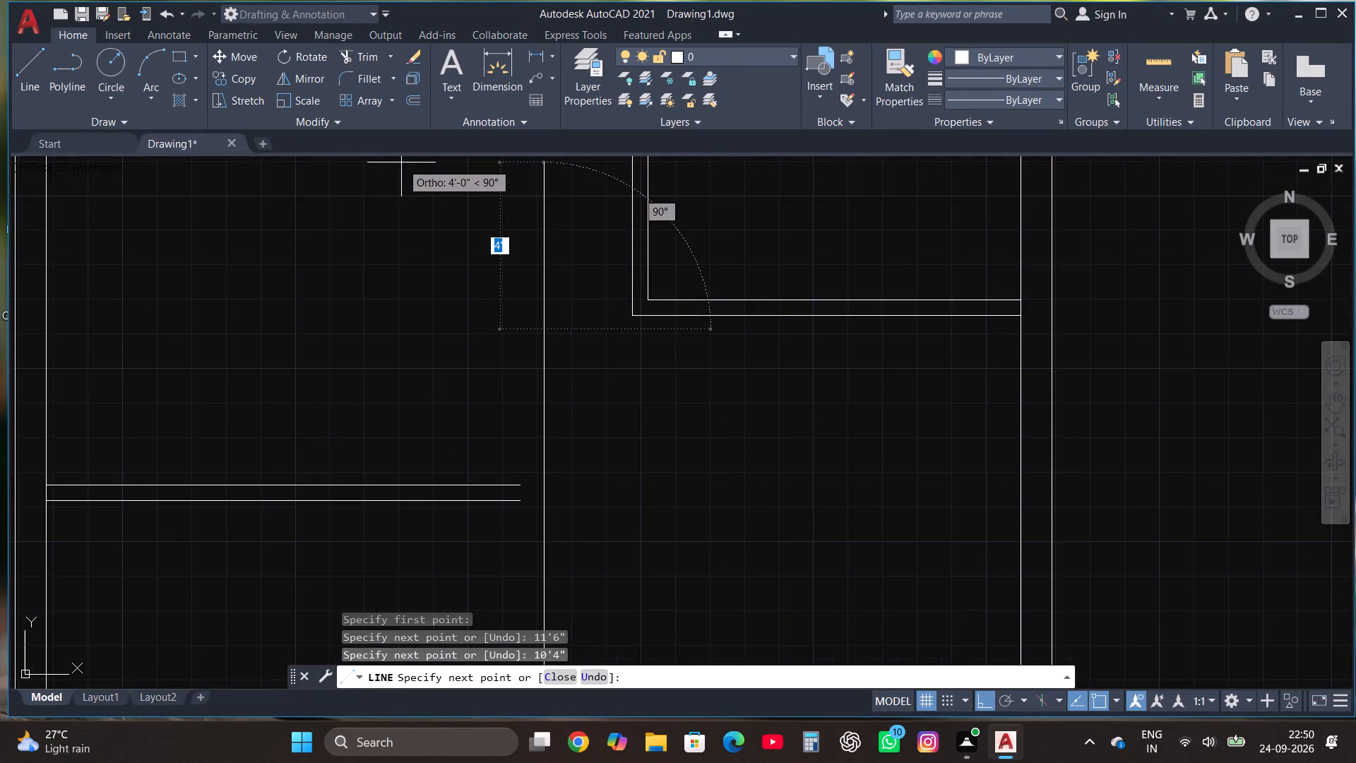
scroll(403, 162, up, 1)
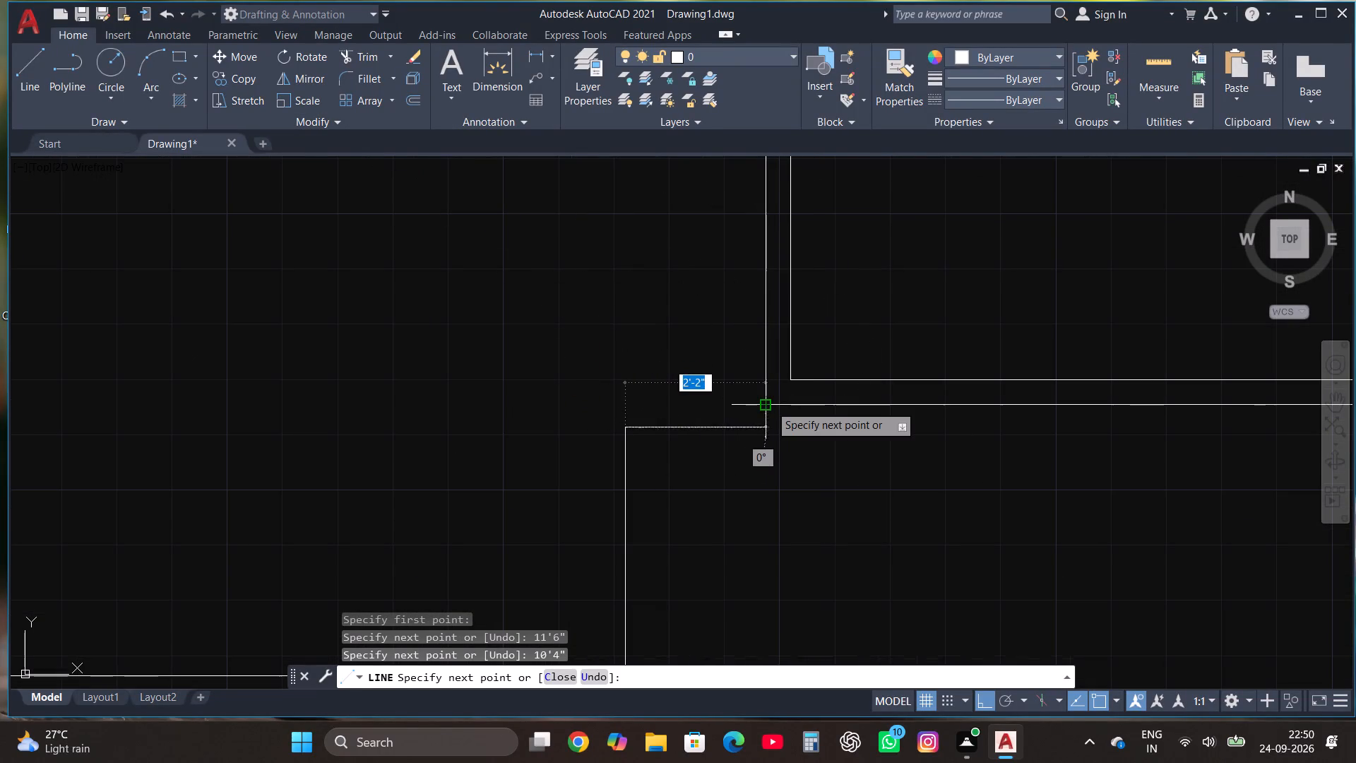
click(634, 404)
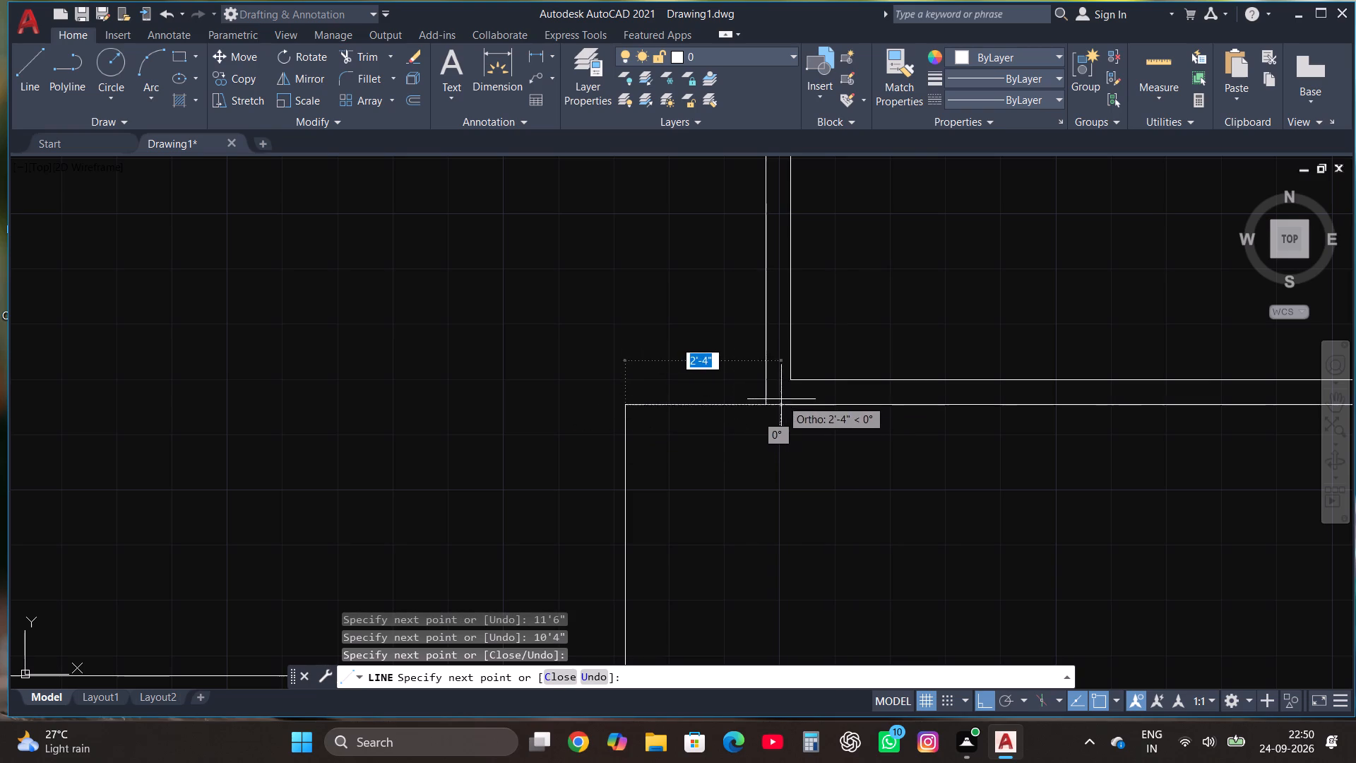
click(781, 399)
key(Escape)
scroll(706, 319, down, 3)
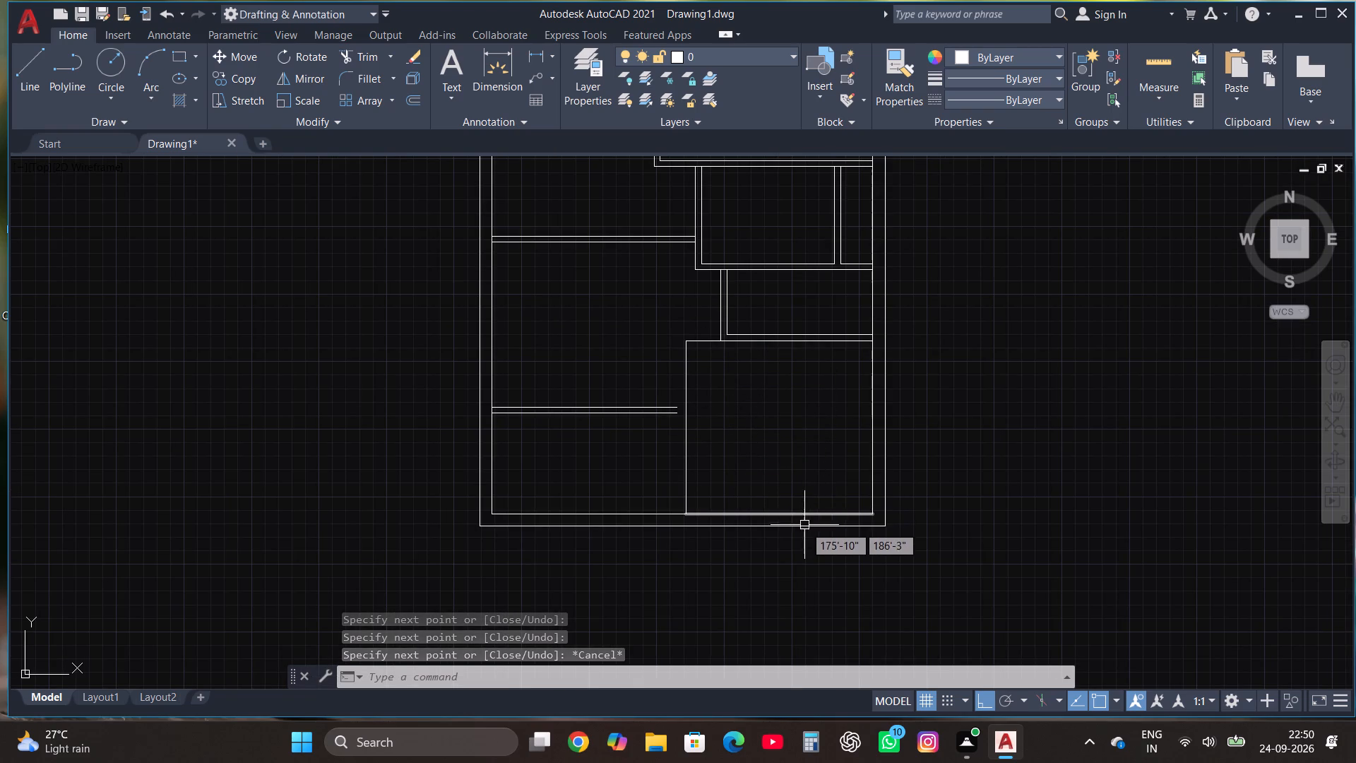
Delete the 10'4" vertical line above the bottom inner wall.
scroll(805, 534, down, 1)
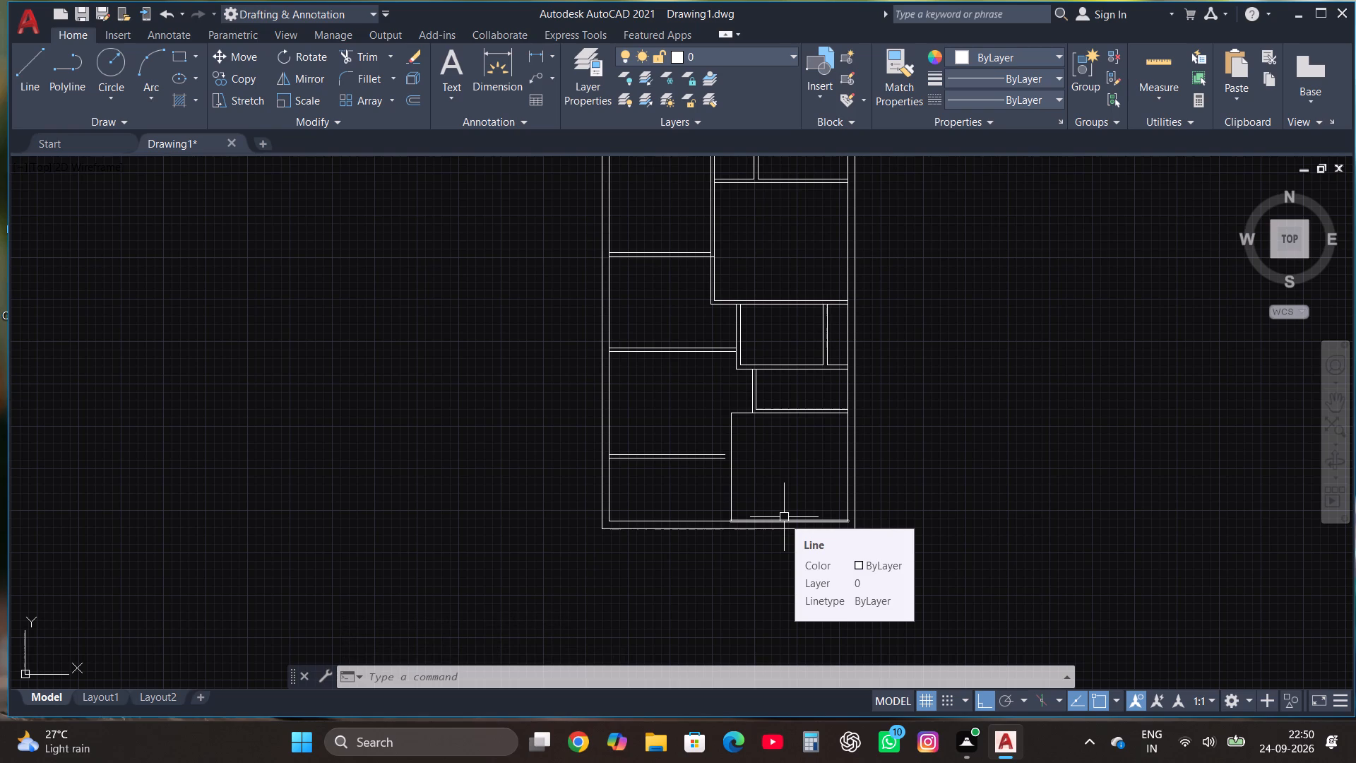
scroll(747, 451, up, 1)
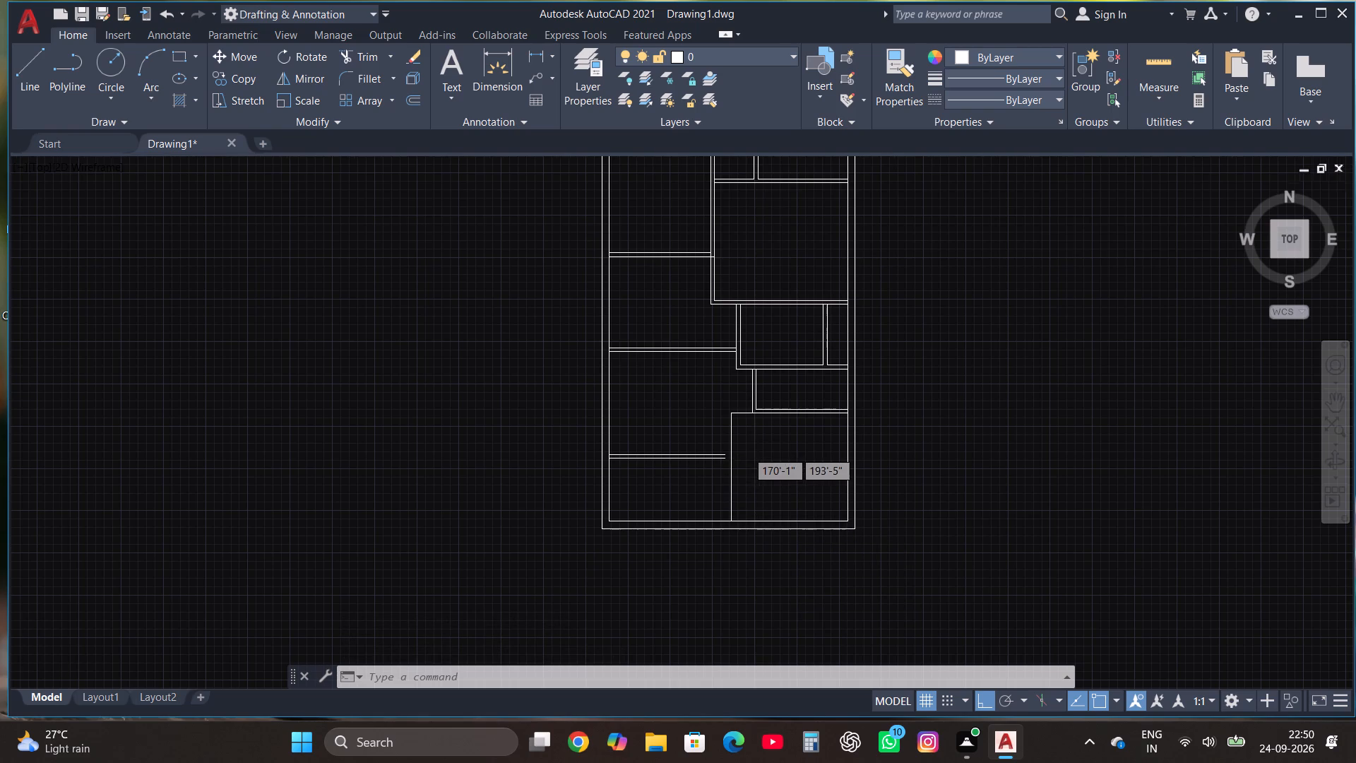
click(727, 432)
click(711, 418)
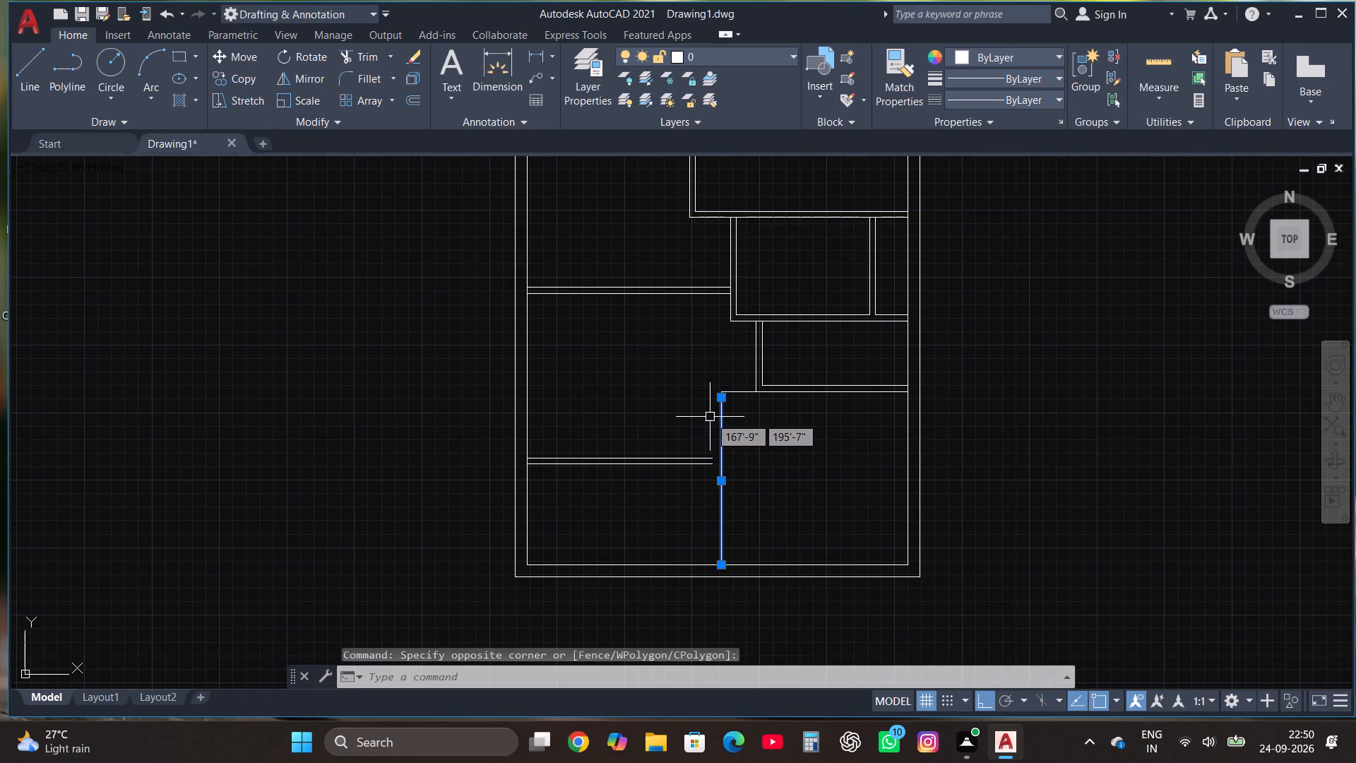
key(Delete)
Draw a vertical line, aligned with the inner left wall line of the room above, down past the bottom inner wall line.
click(29, 65)
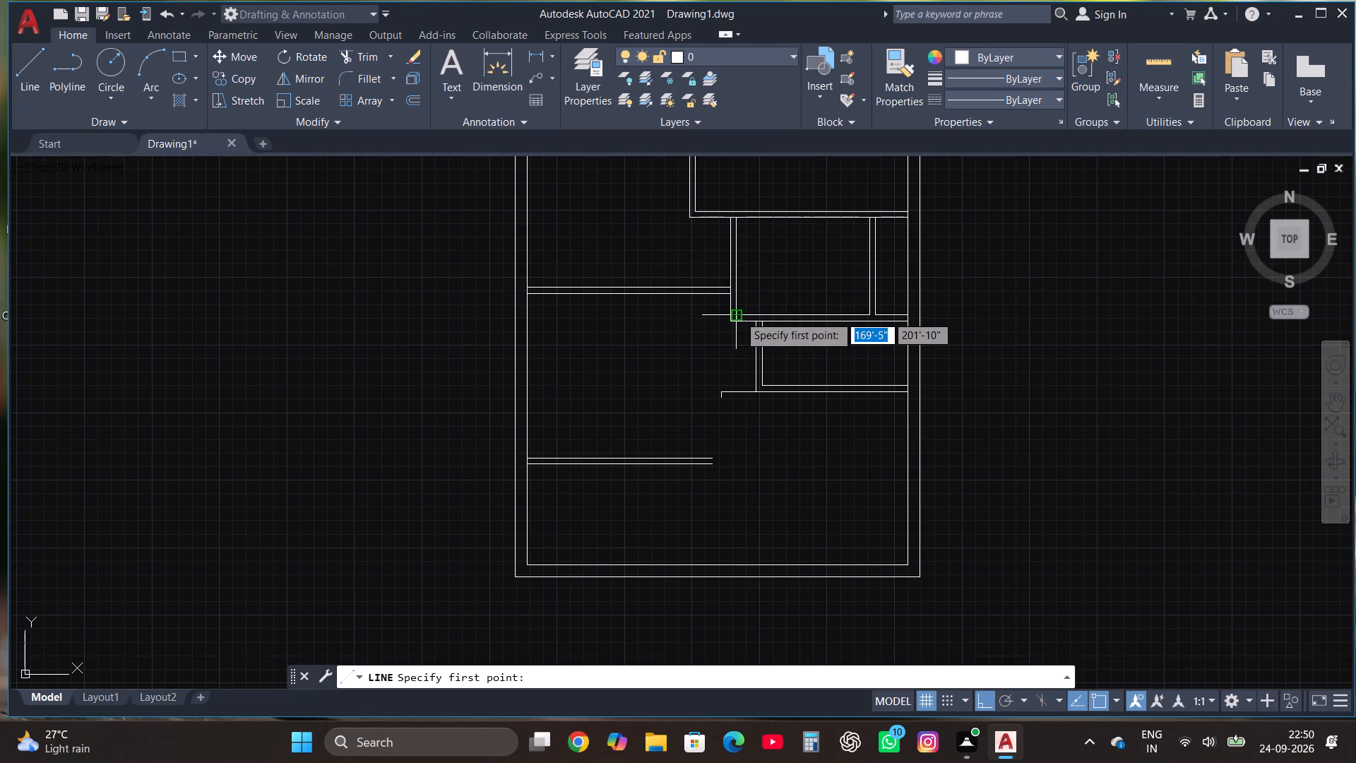
click(737, 391)
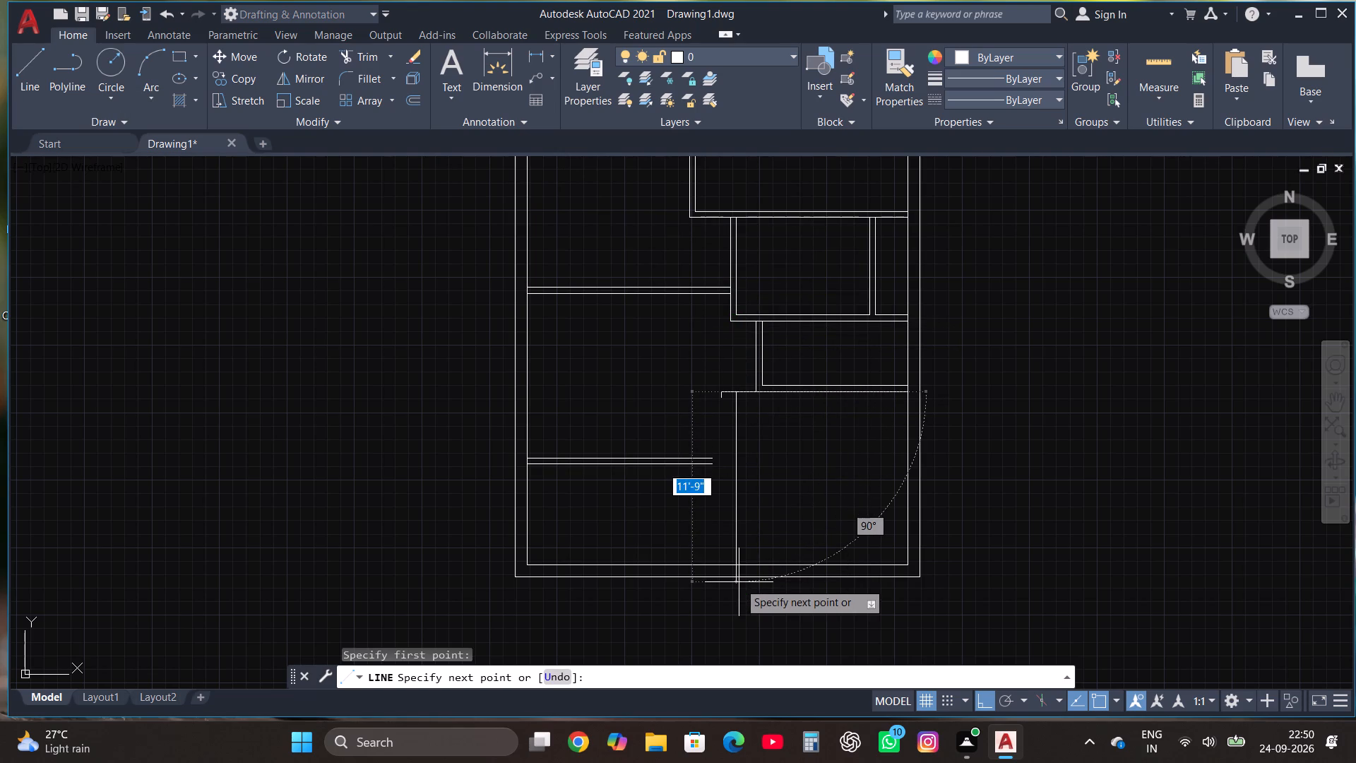
scroll(739, 582, up, 3)
click(730, 551)
key(Escape)
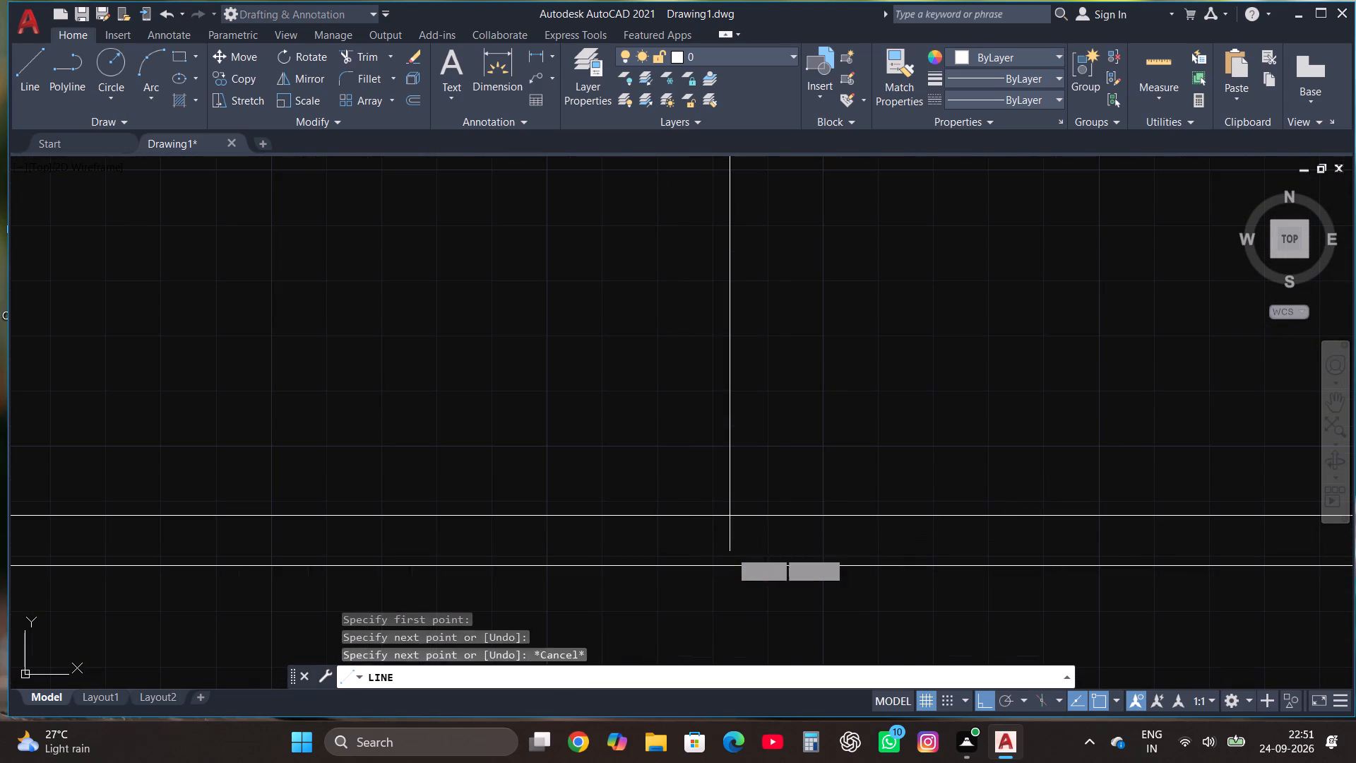
Draw a second vertical line, aligned with the outer left wall line of the room above, down past the bottom inner wall line.
click(28, 71)
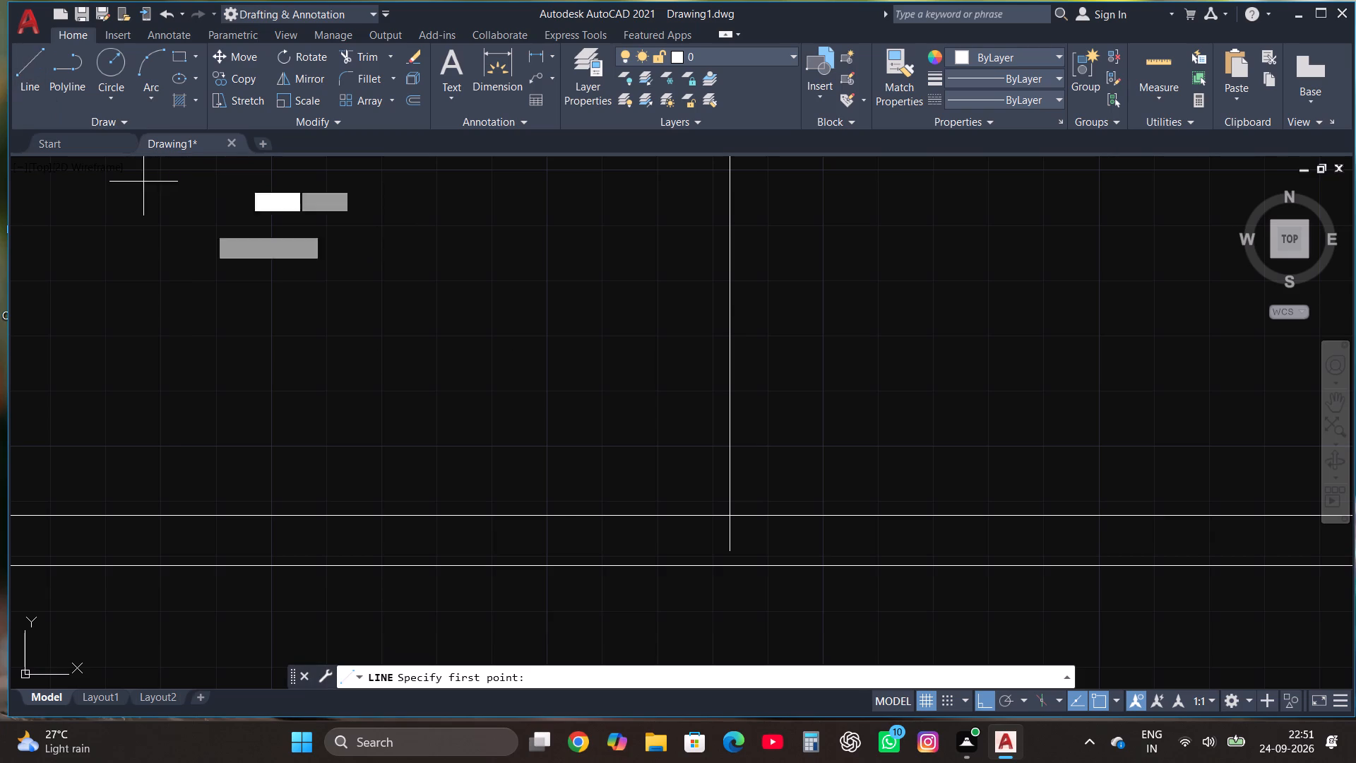
scroll(579, 495, down, 2)
scroll(638, 406, down, 1)
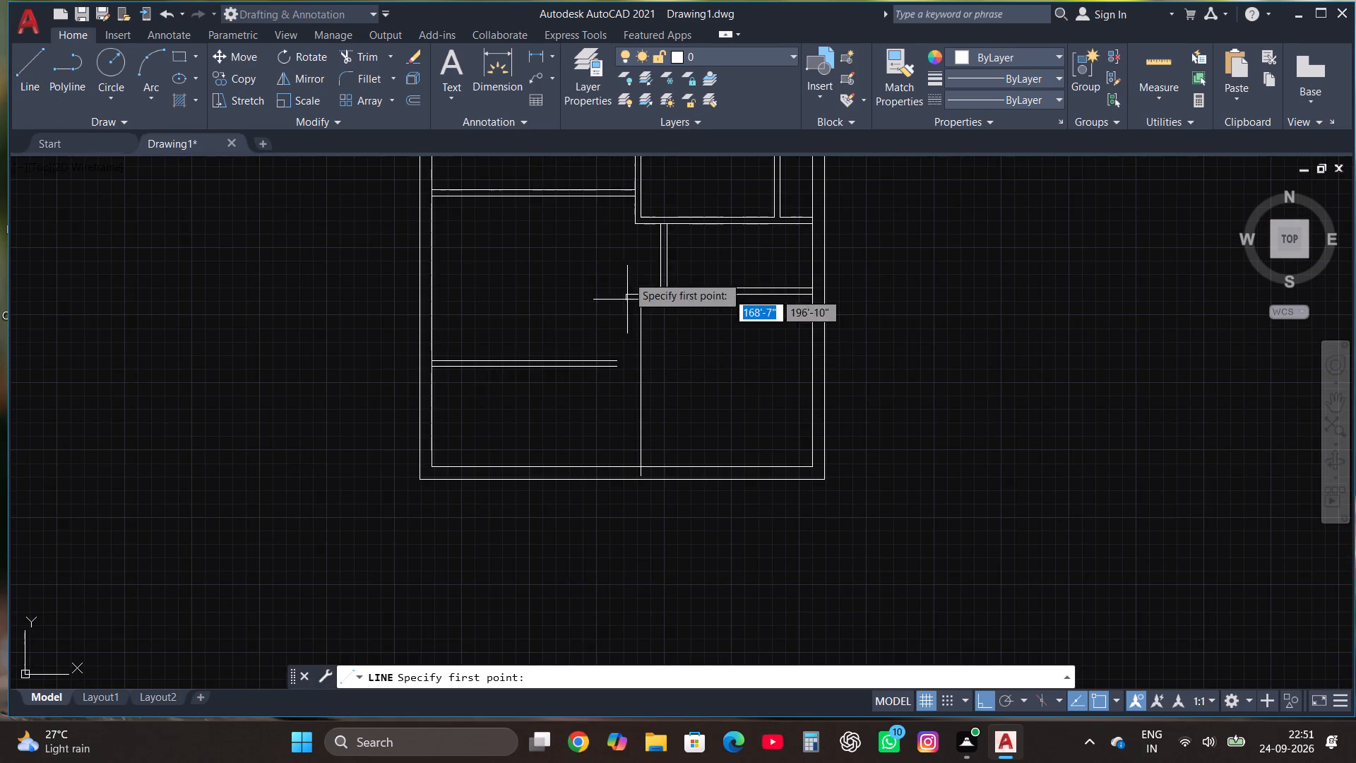
scroll(629, 225, up, 1)
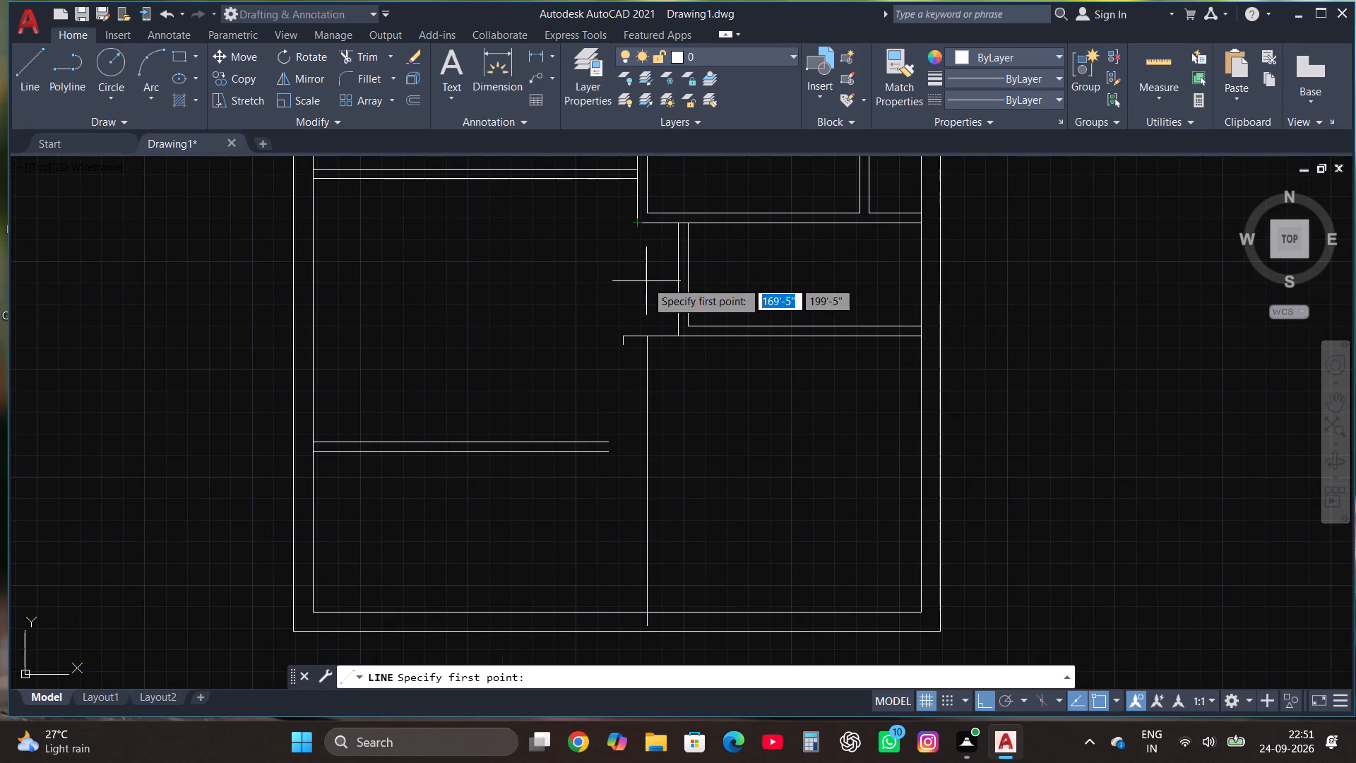
click(640, 340)
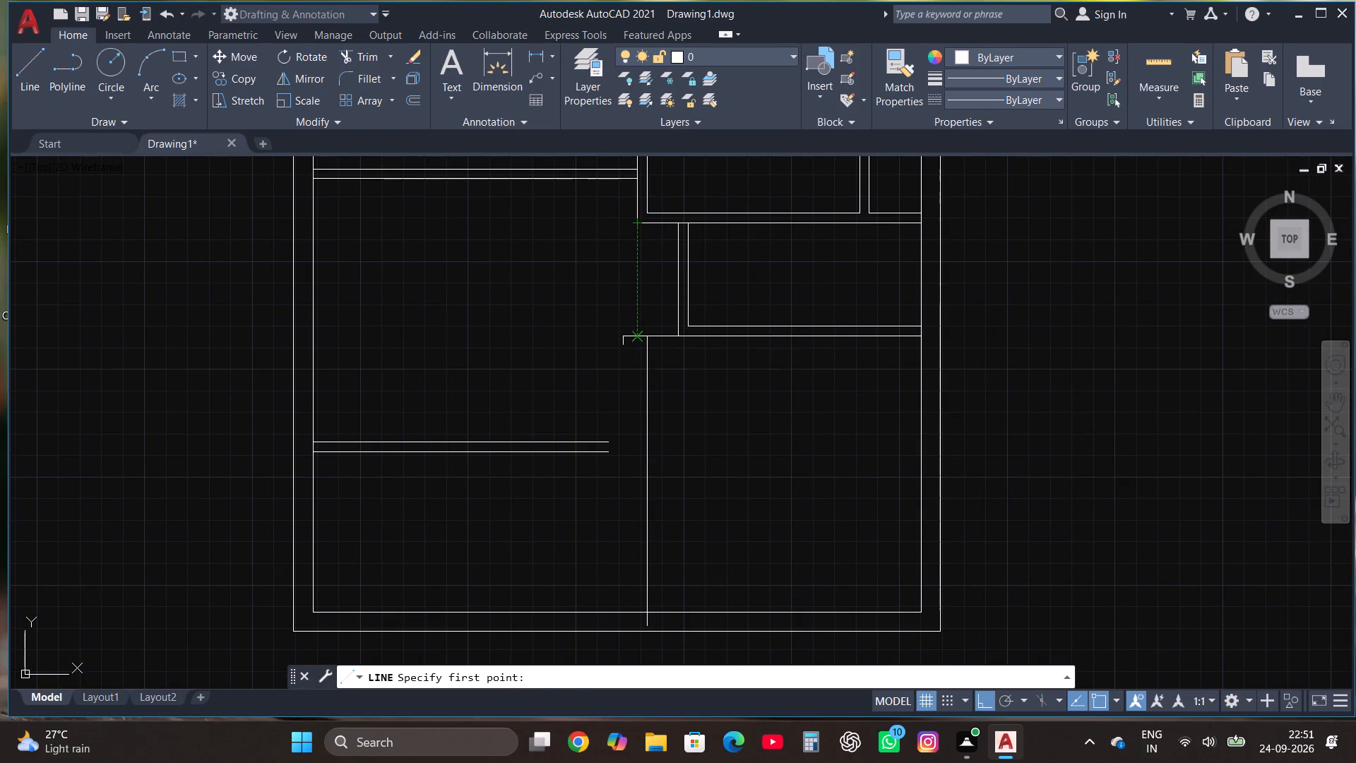
scroll(637, 637, up, 2)
click(635, 609)
key(Escape)
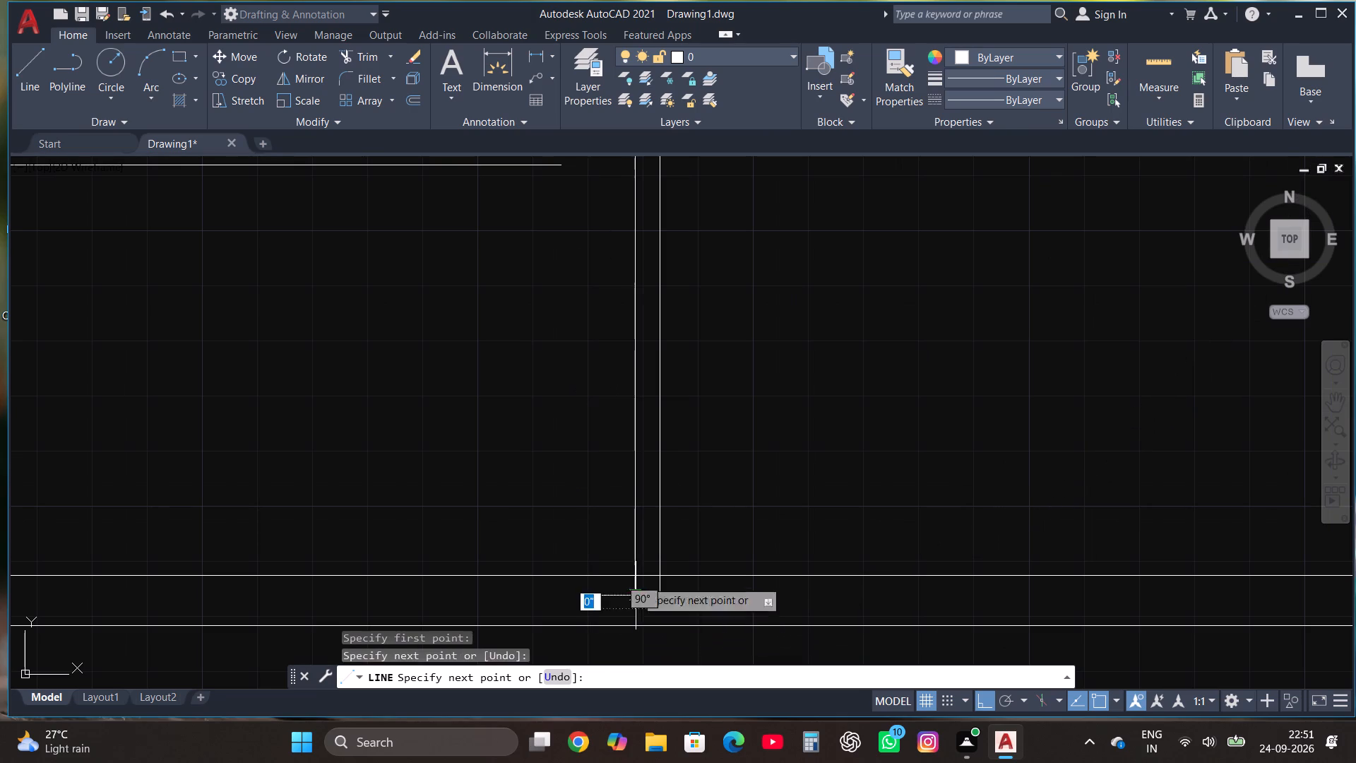
Trim the new vertical partition's bottom overshoots and the leftover stub and line end beyond its upper-left corner.
click(369, 60)
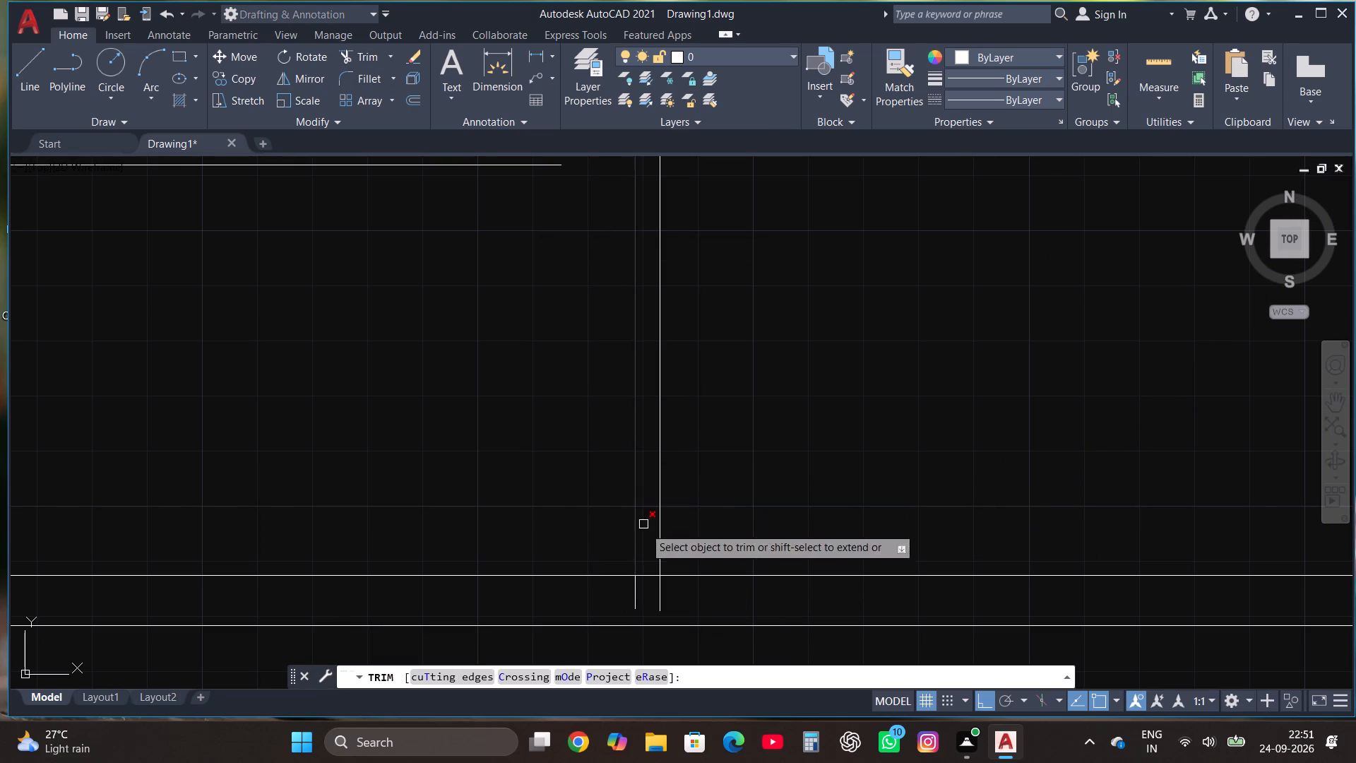
click(623, 589)
click(679, 590)
scroll(704, 490, down, 2)
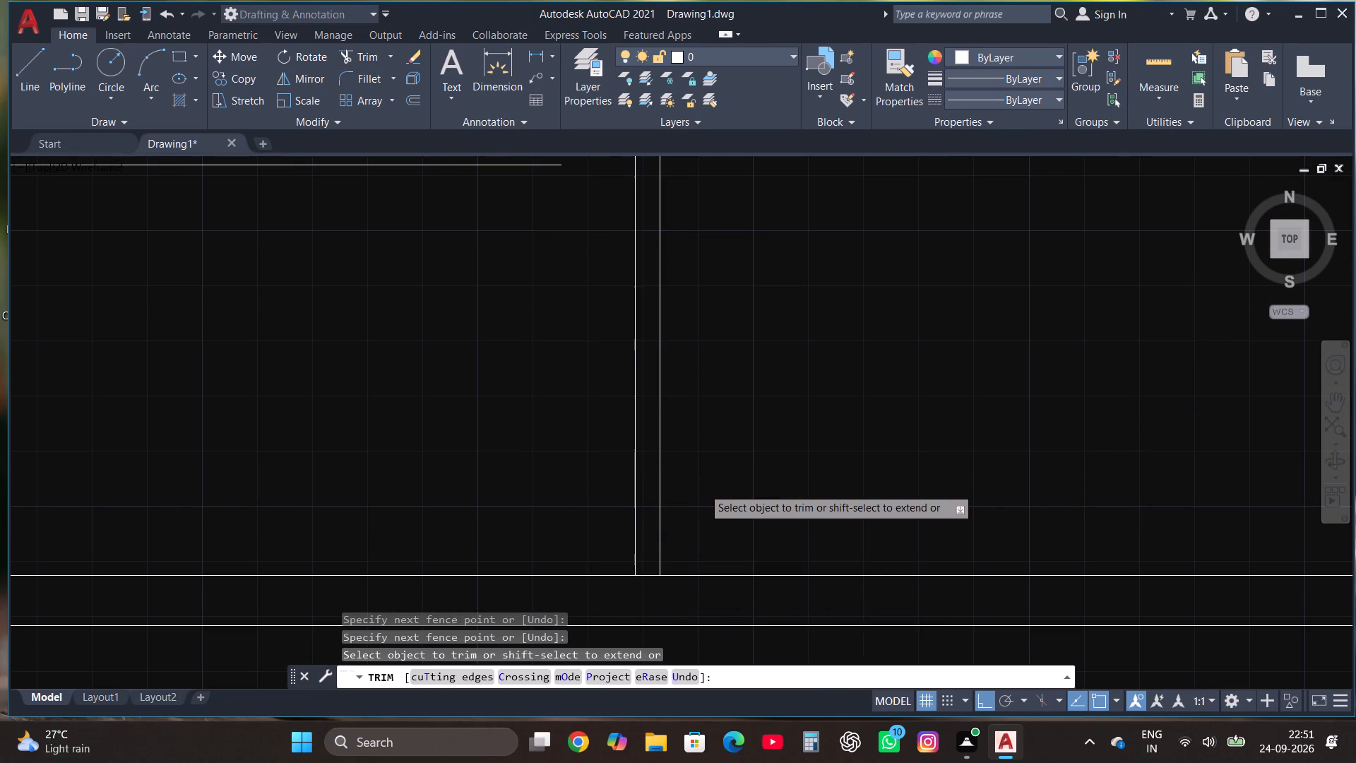
click(664, 260)
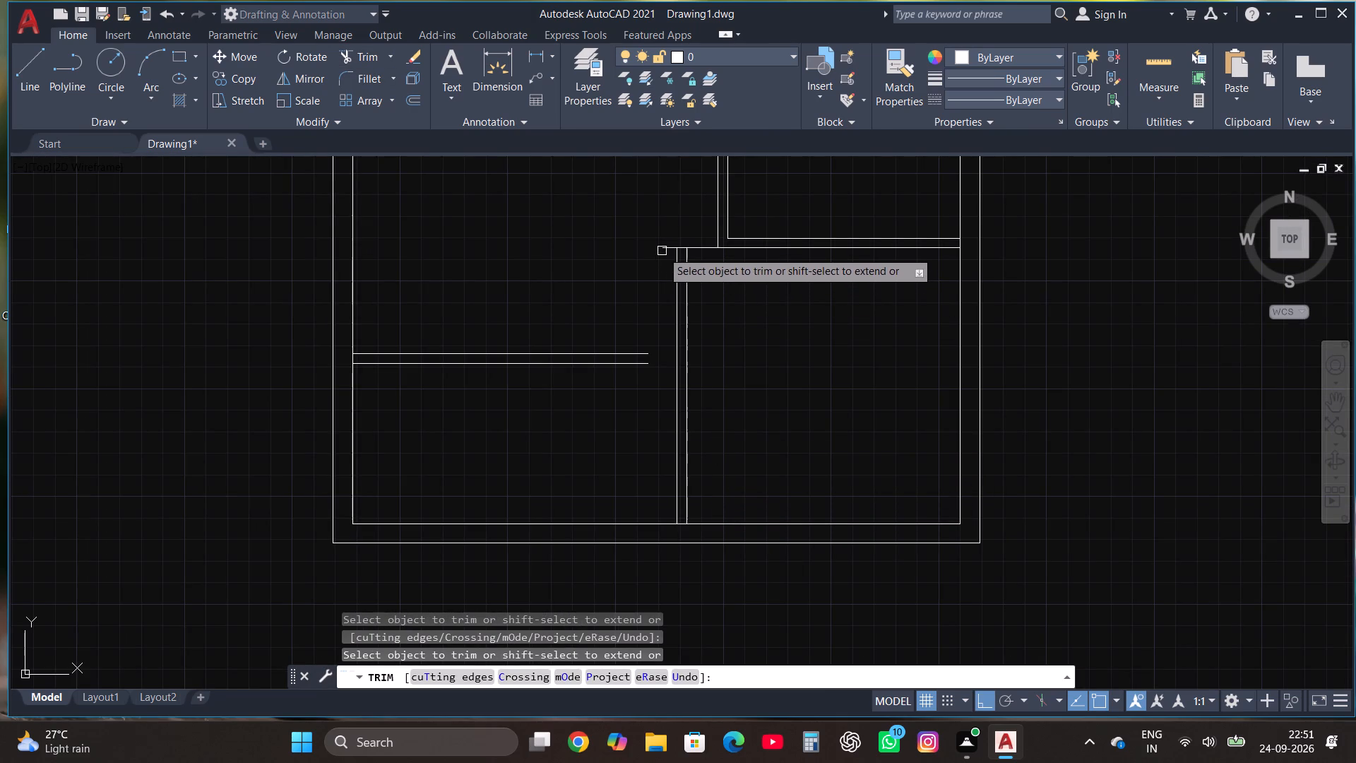
click(662, 247)
key(Escape)
Draw a line left from the small room's outer left wall, level with its inner bottom line, and down to the partition's outer corner.
scroll(806, 377, down, 1)
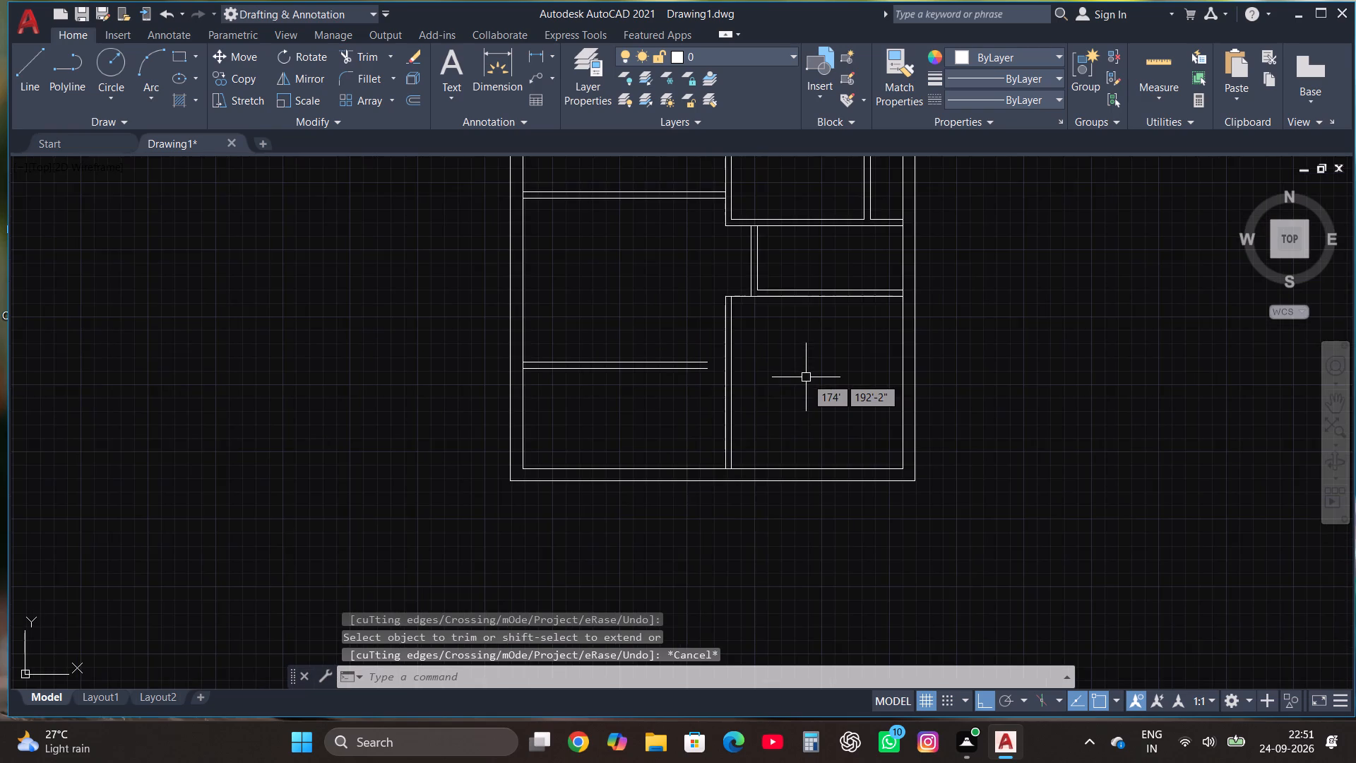
scroll(790, 406, down, 1)
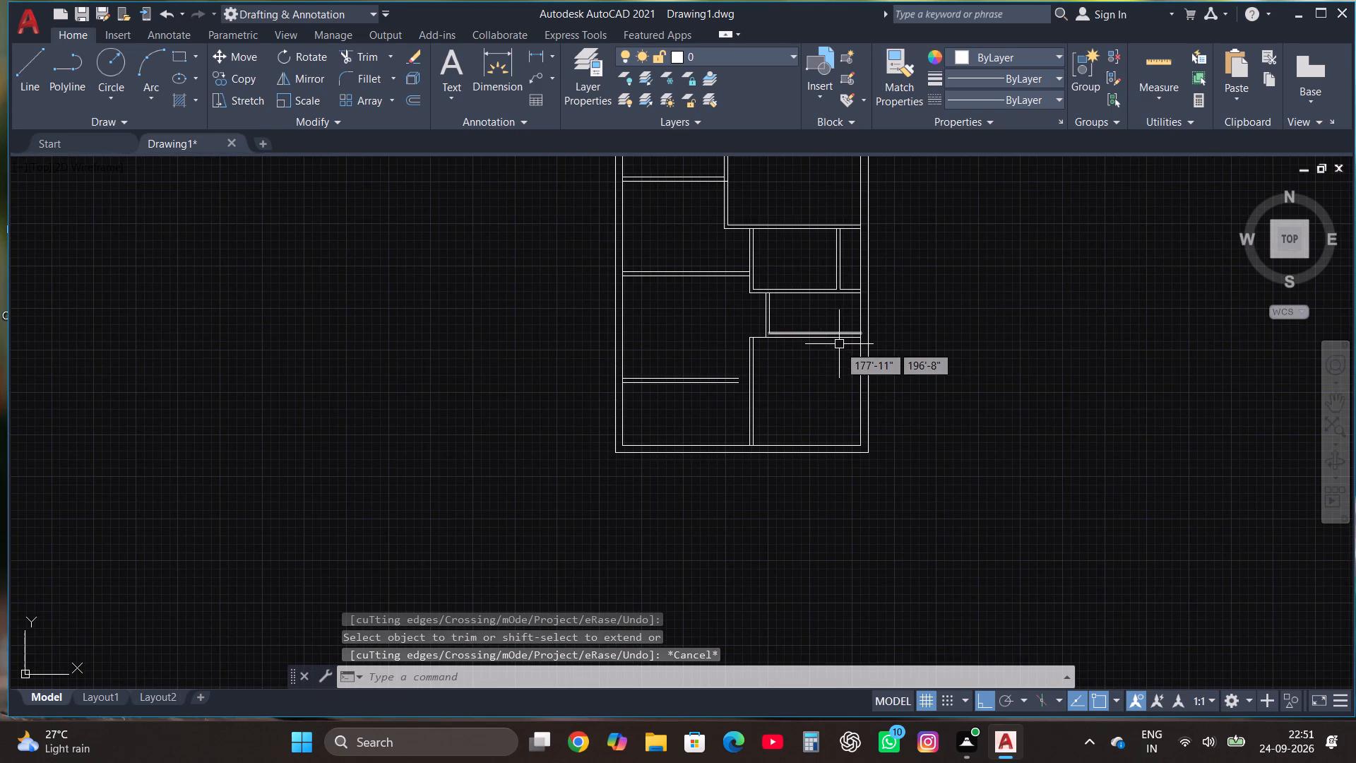
scroll(797, 337, up, 2)
scroll(683, 316, up, 1)
scroll(745, 333, up, 1)
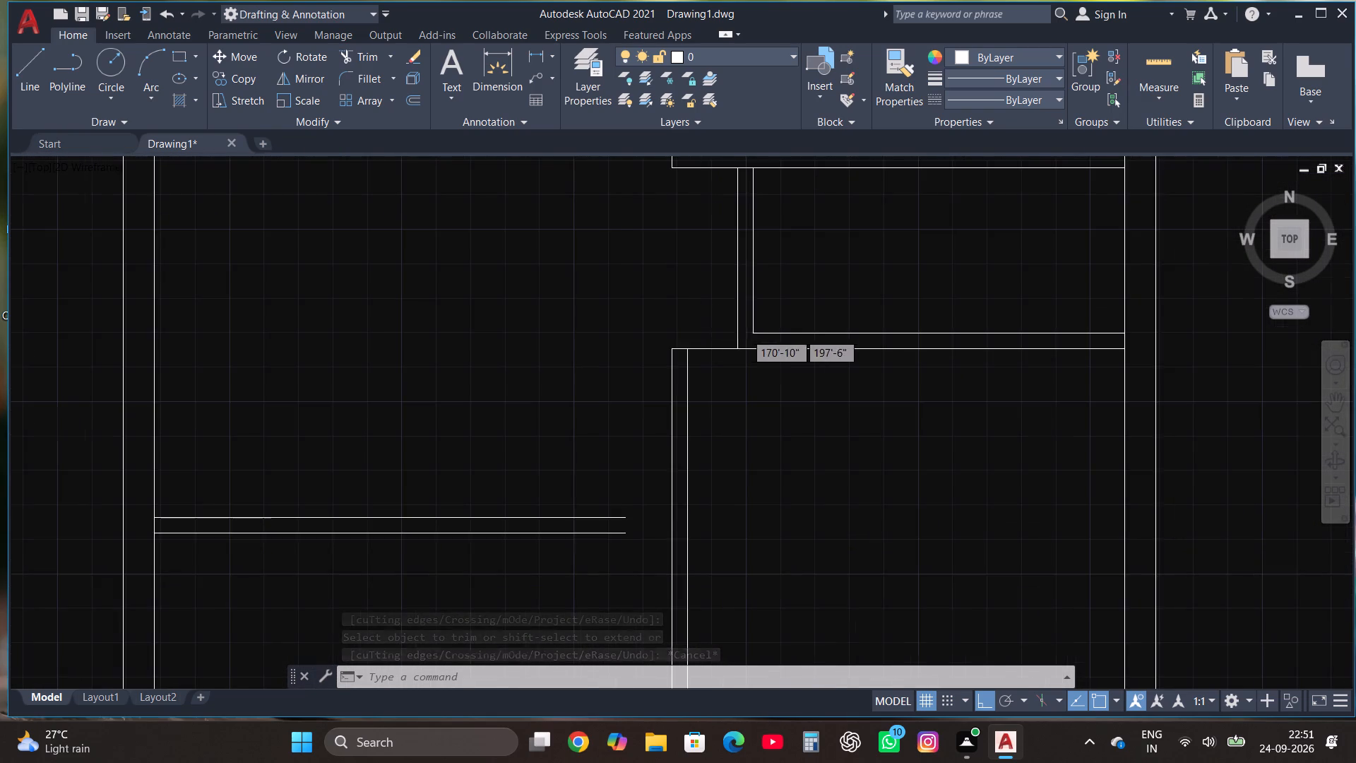
click(32, 56)
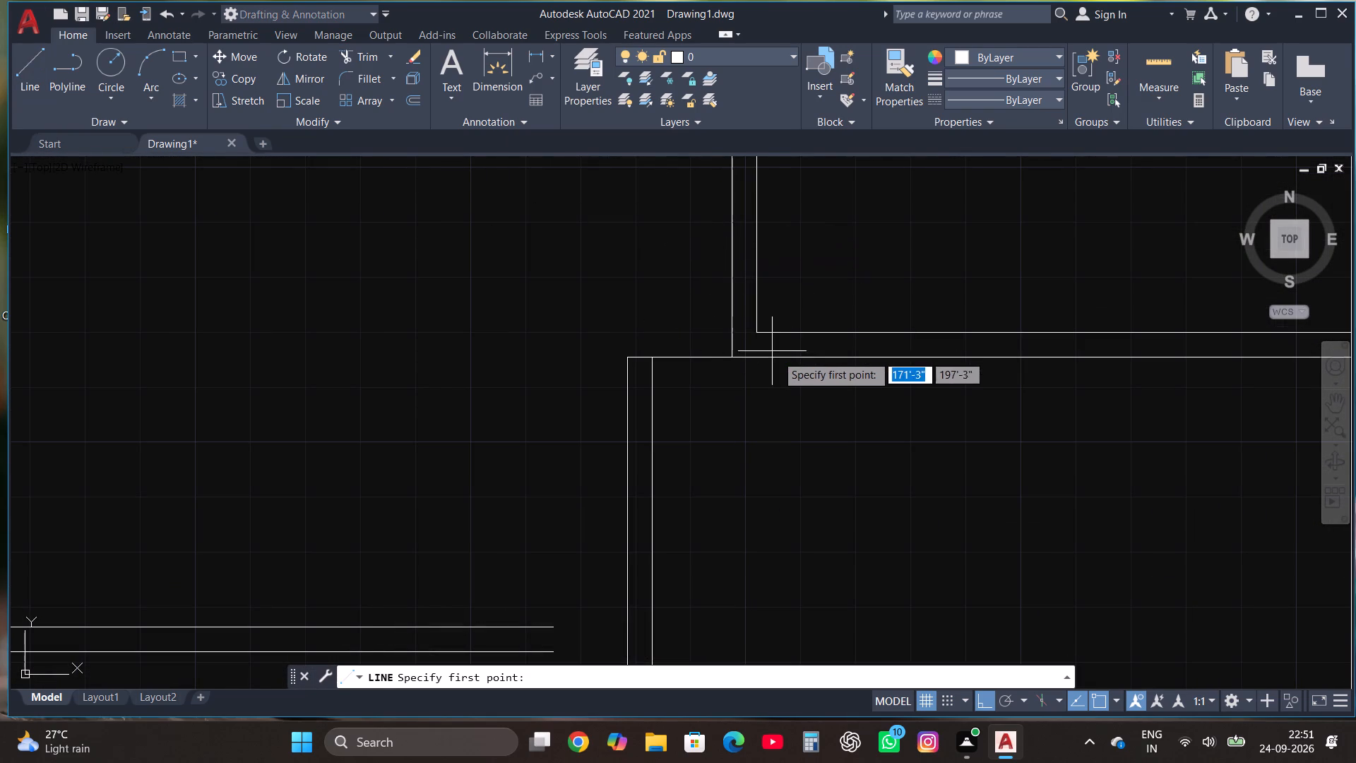
click(732, 331)
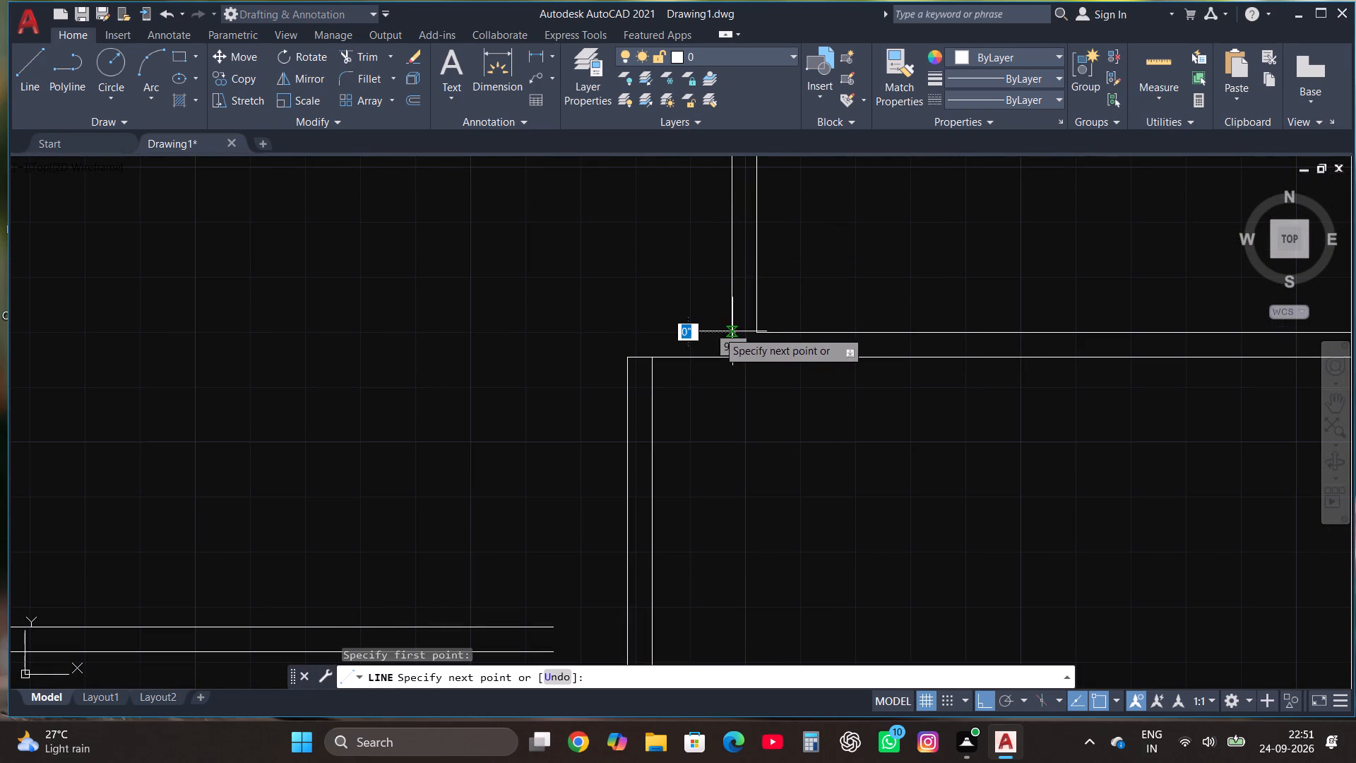
click(624, 339)
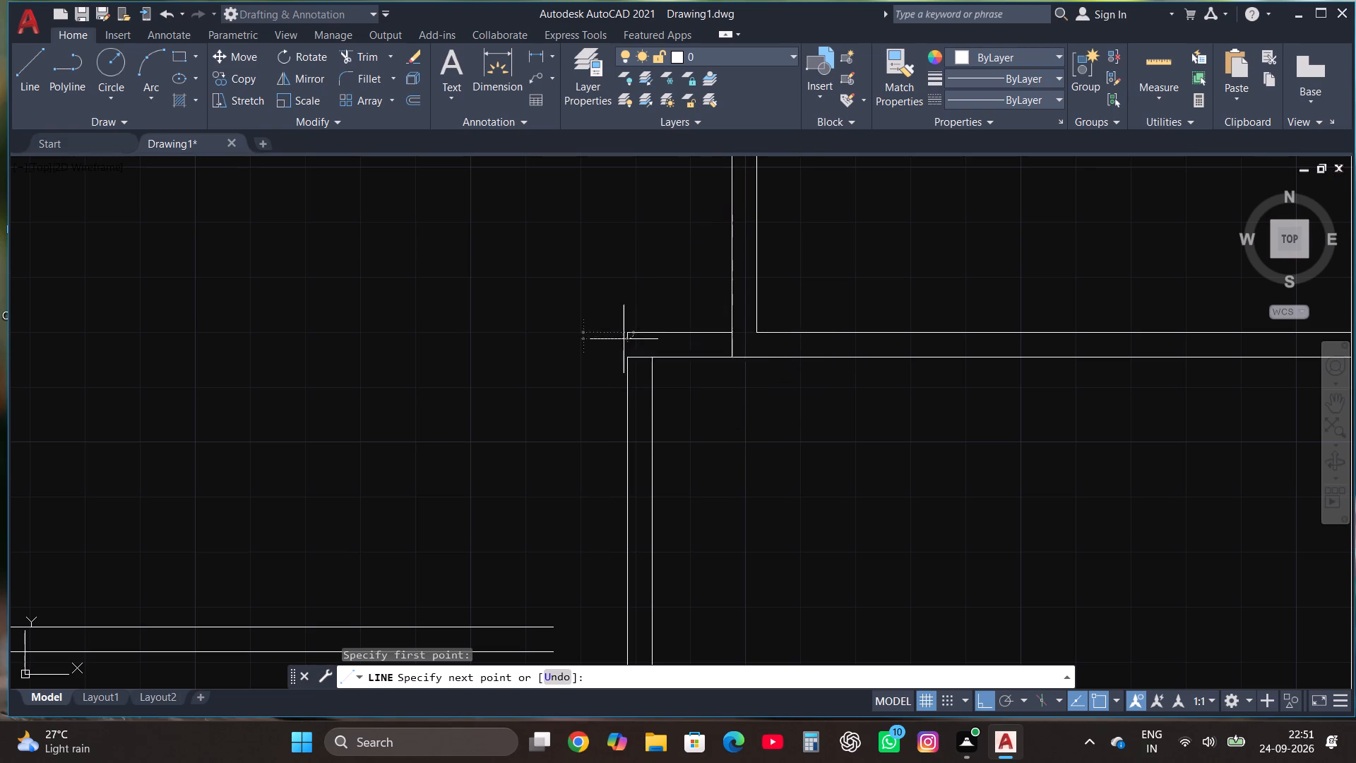
click(626, 365)
key(Escape)
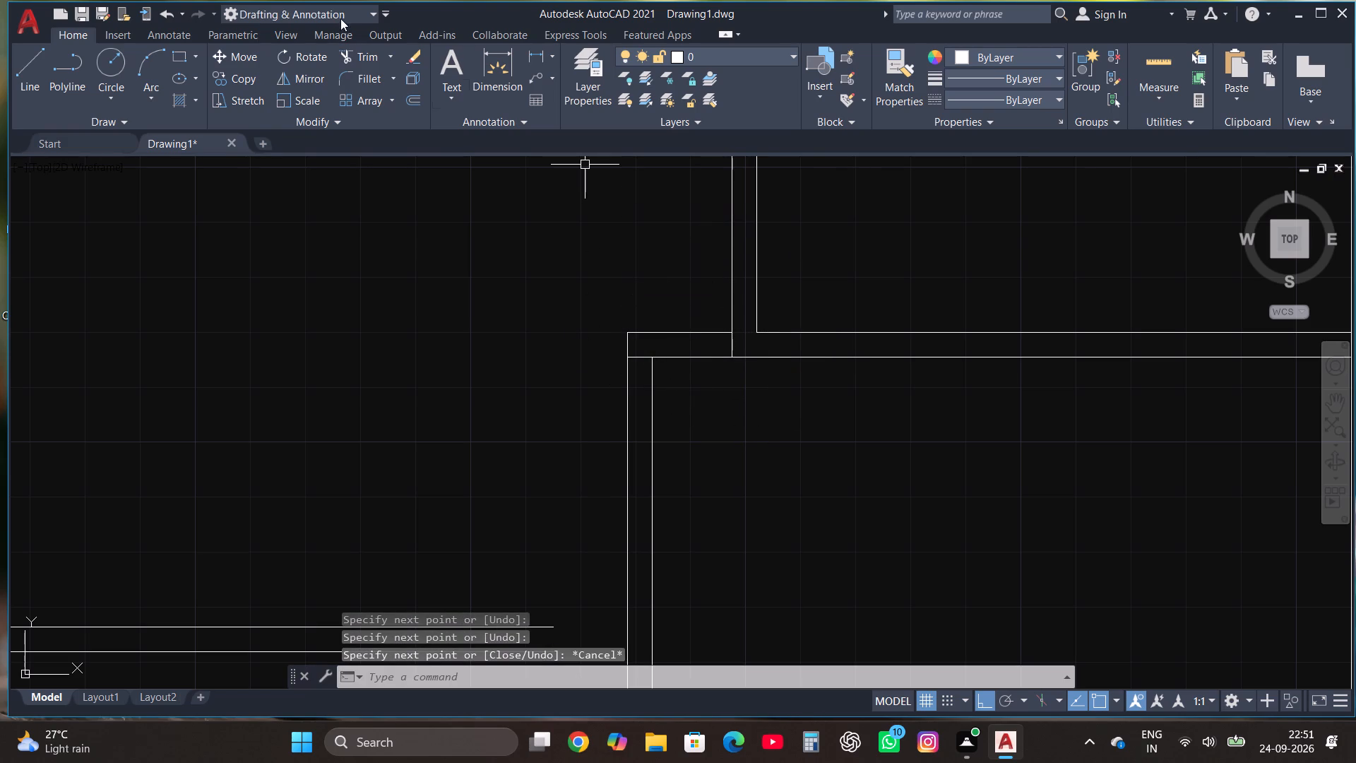
Trim the two short segments crossing the wall at the new partition's corner and at the small room's left wall.
click(365, 54)
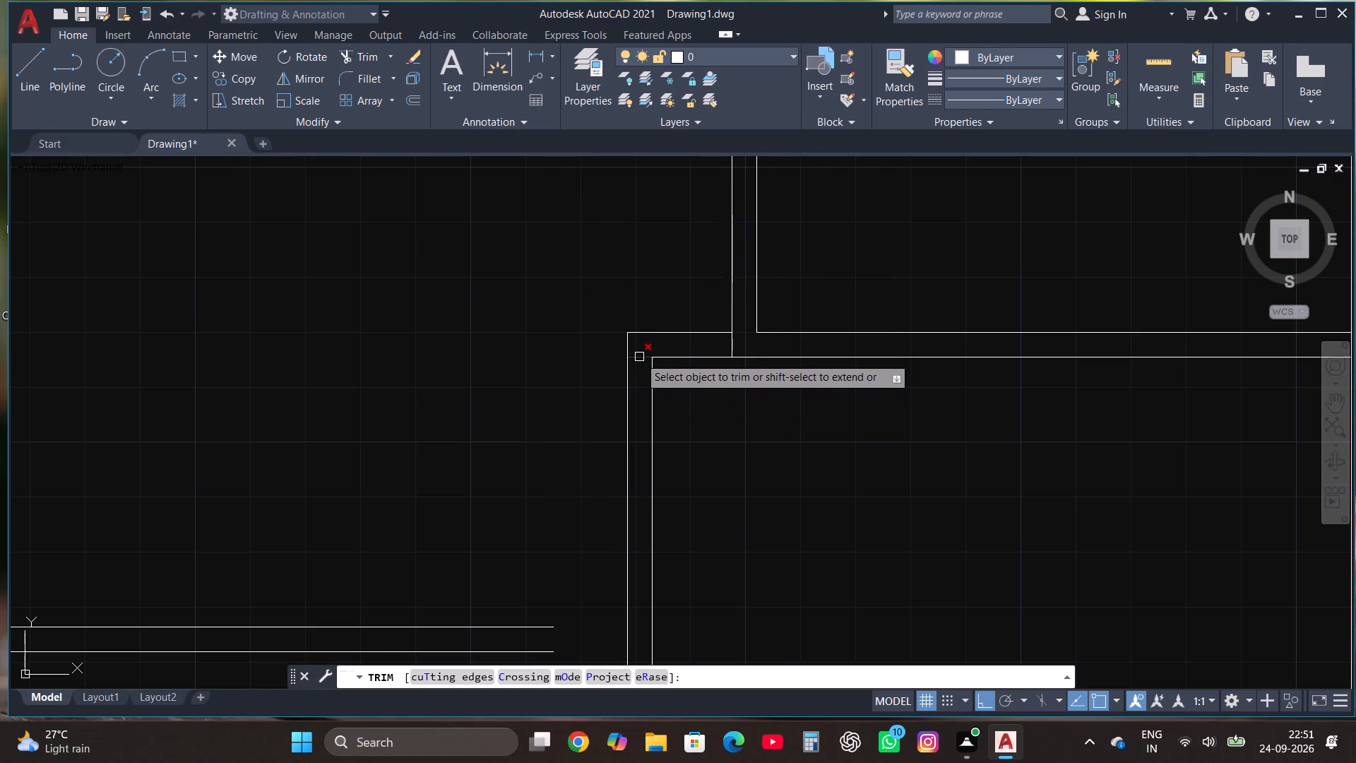
click(639, 357)
click(732, 348)
key(Escape)
Extend both lines of the lower-left horizontal partition with new lines crossing the left line of the new vertical partition.
scroll(712, 331, down, 4)
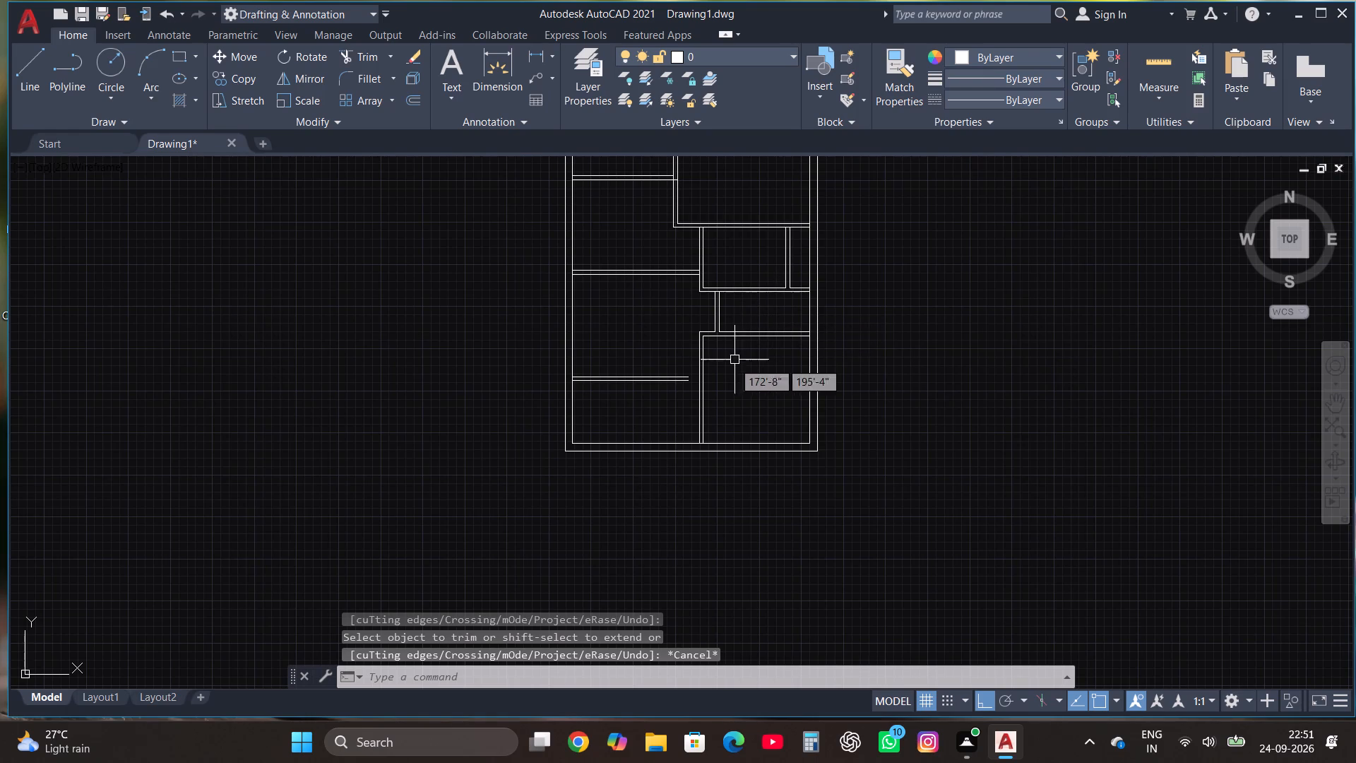
scroll(719, 381, up, 3)
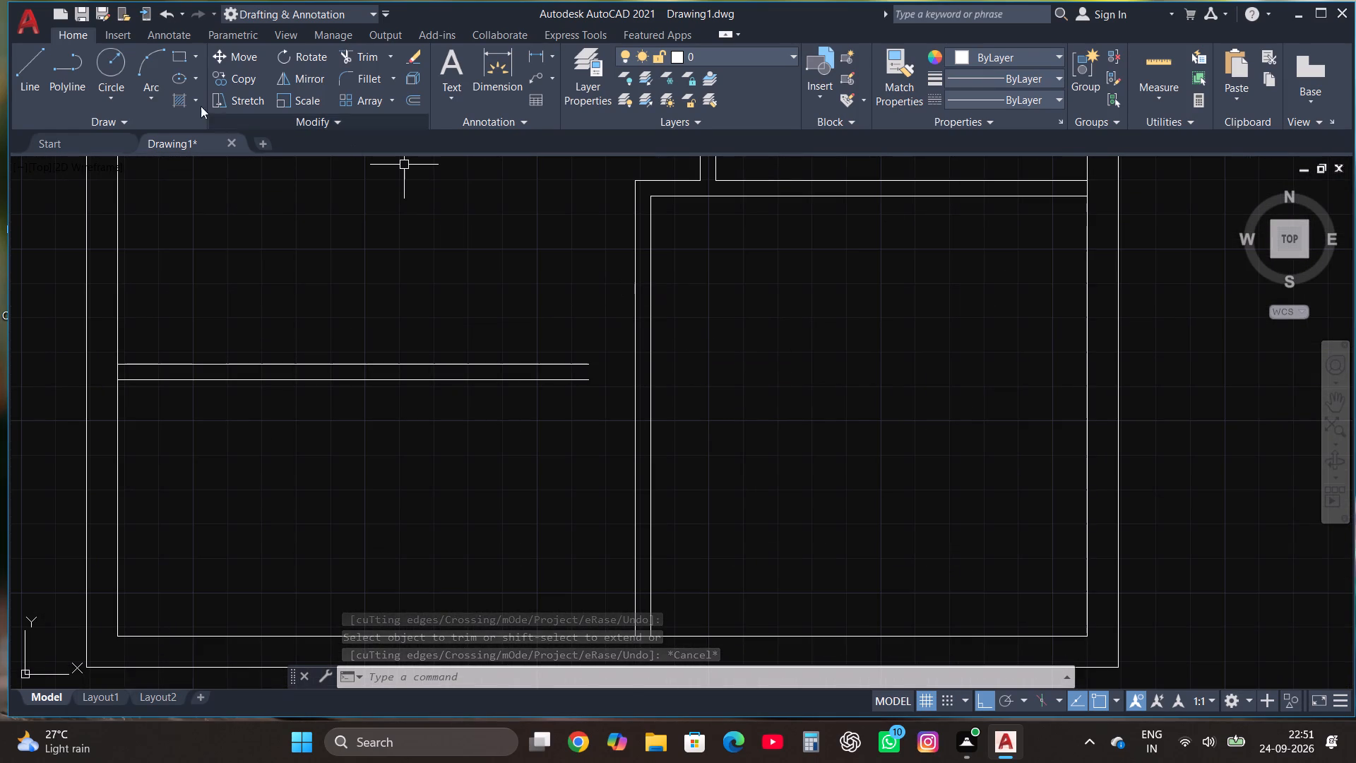
click(30, 78)
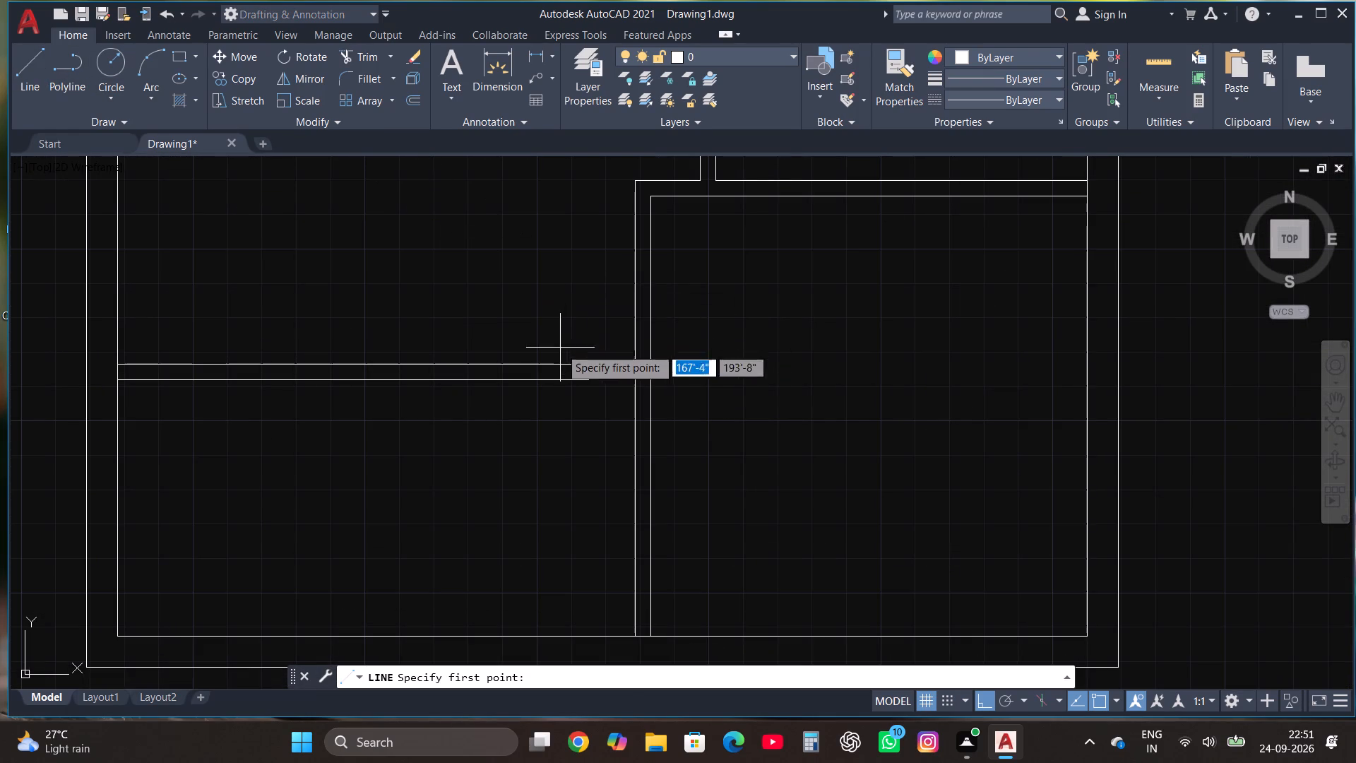
scroll(593, 383, up, 2)
click(579, 336)
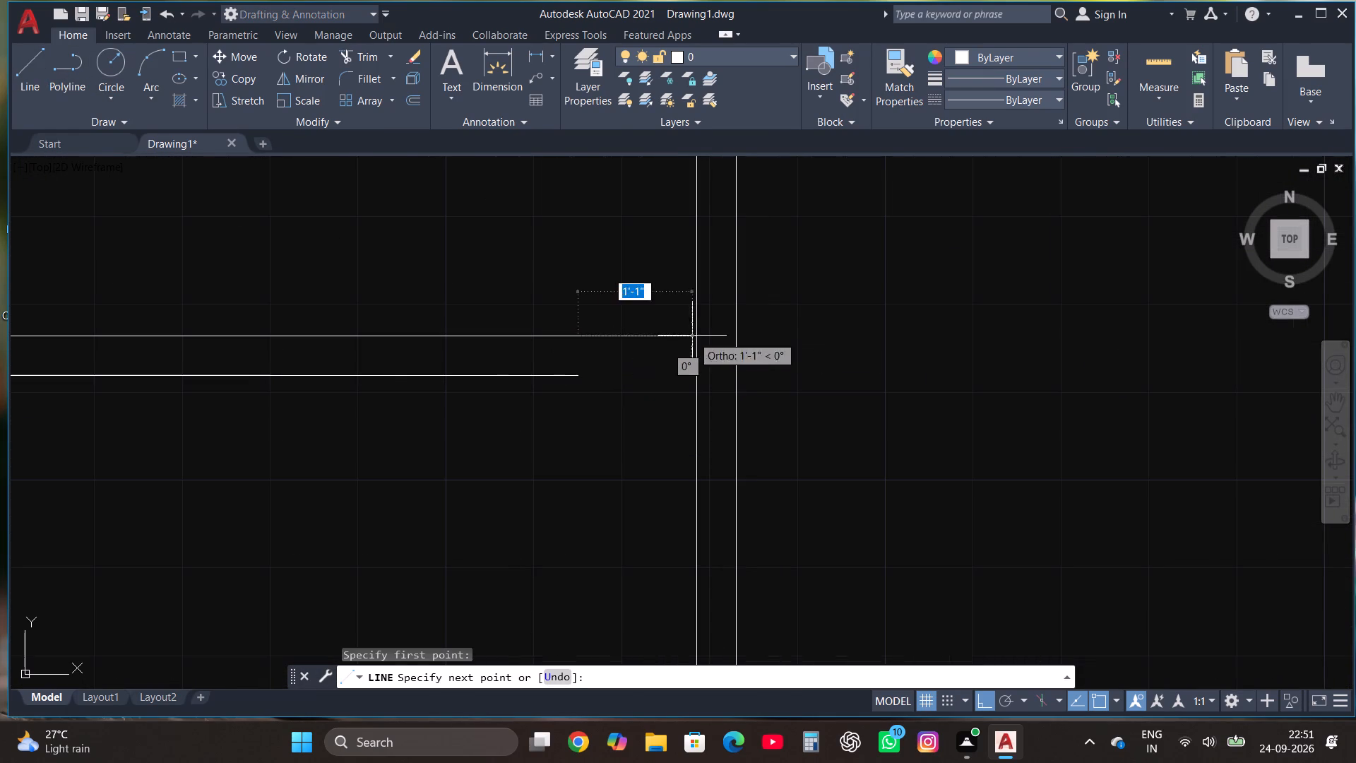
click(707, 336)
key(Escape)
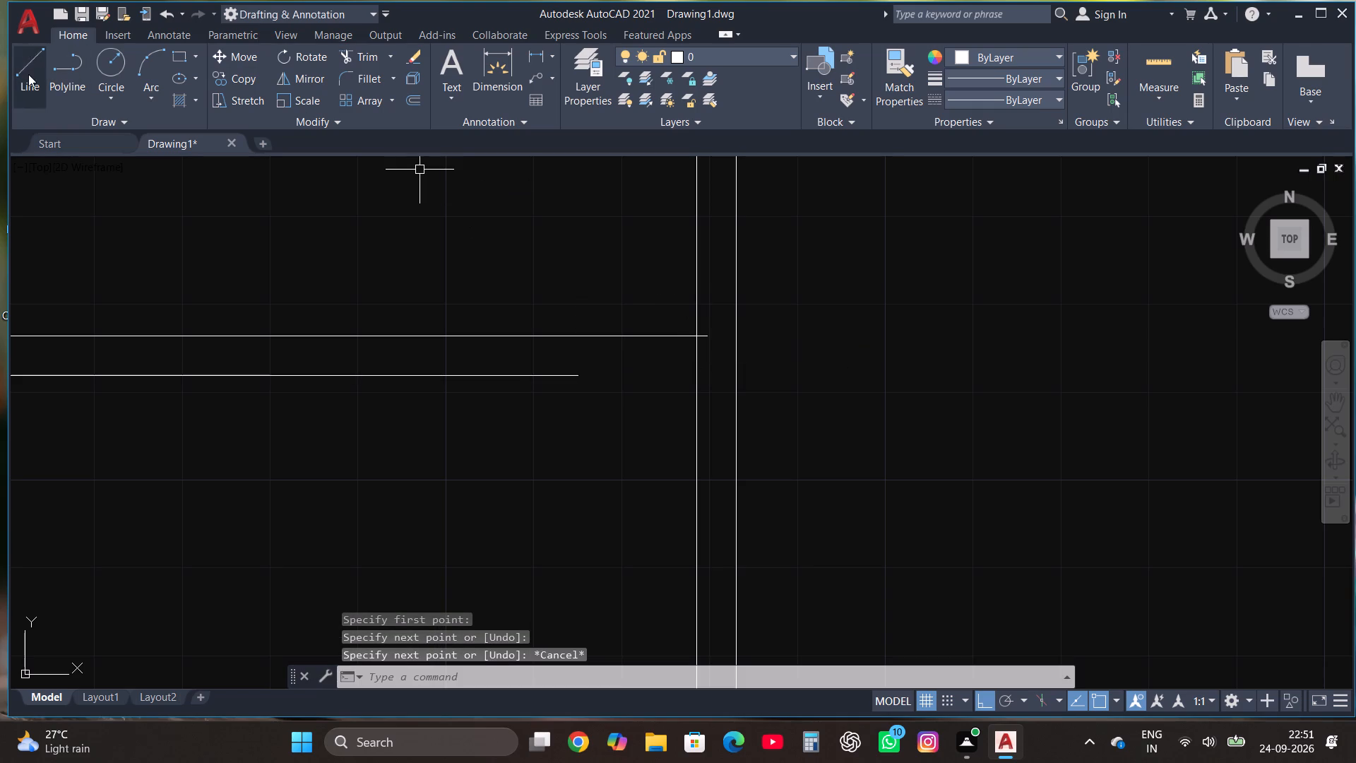
click(29, 73)
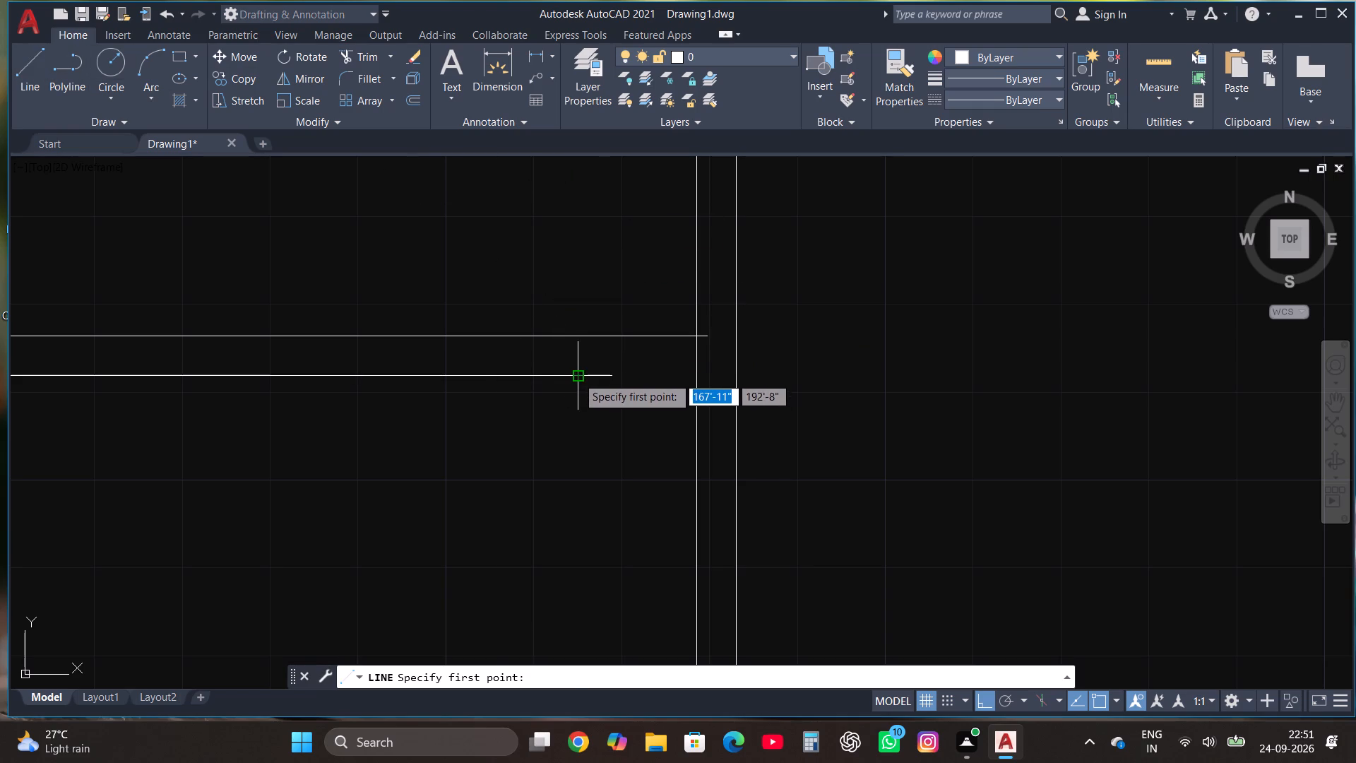
click(577, 377)
click(716, 371)
key(Escape)
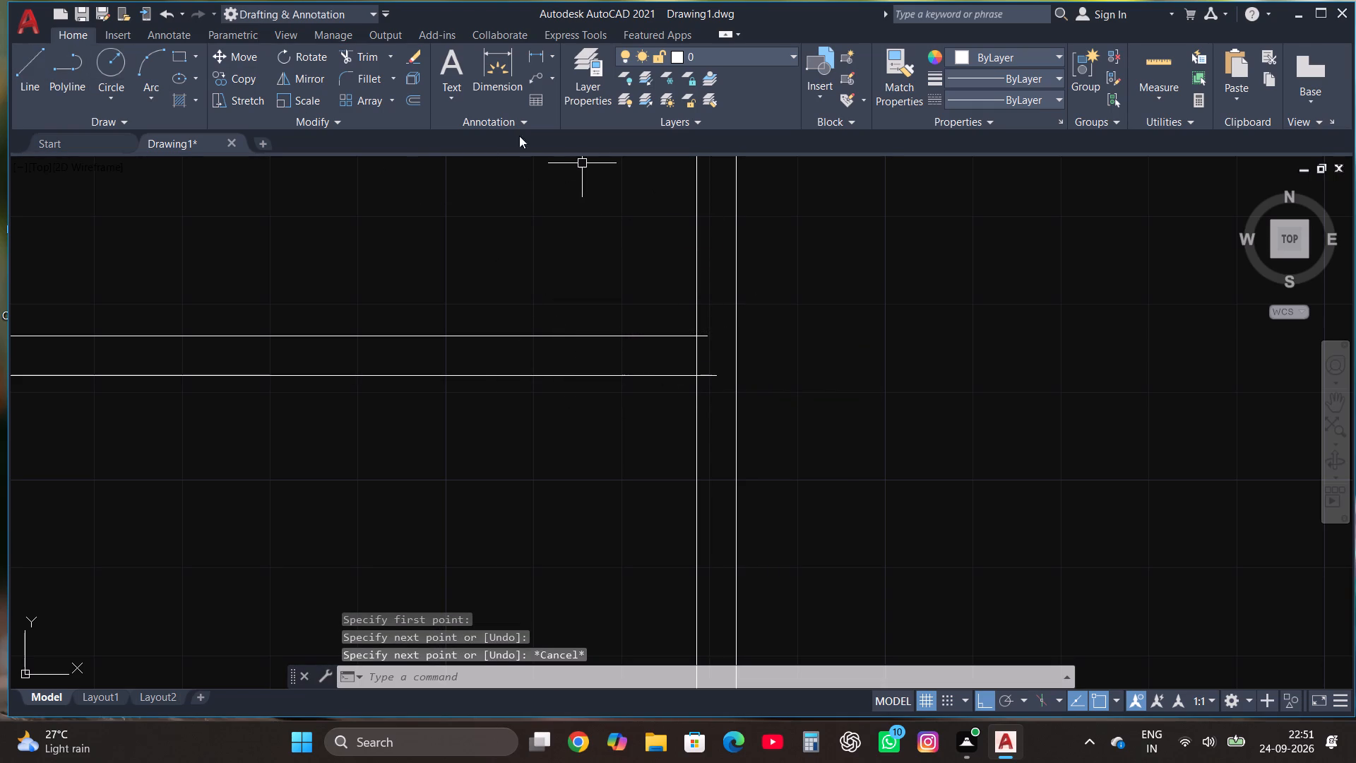
Trim the overshooting ends of both lower-left horizontal partition lines at the left face of the vertical partition.
click(364, 59)
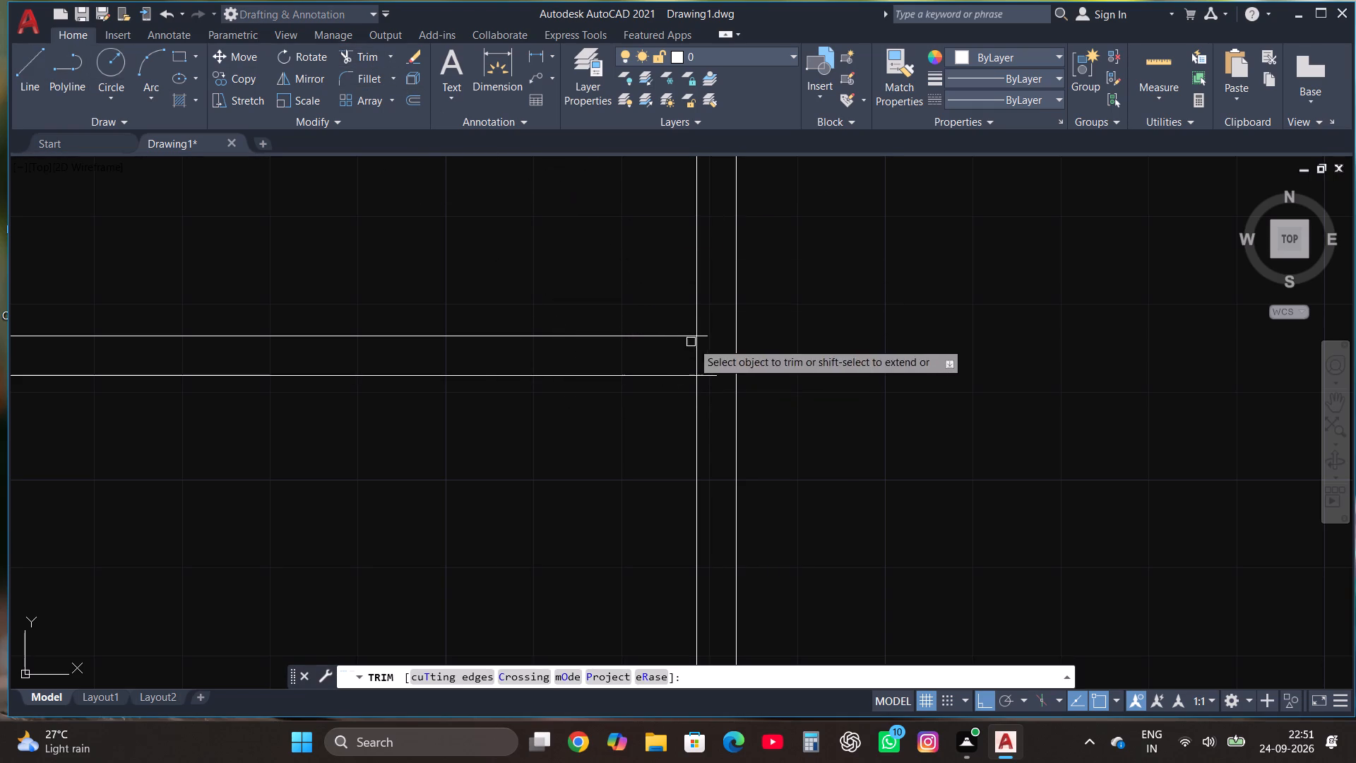
click(708, 333)
click(708, 374)
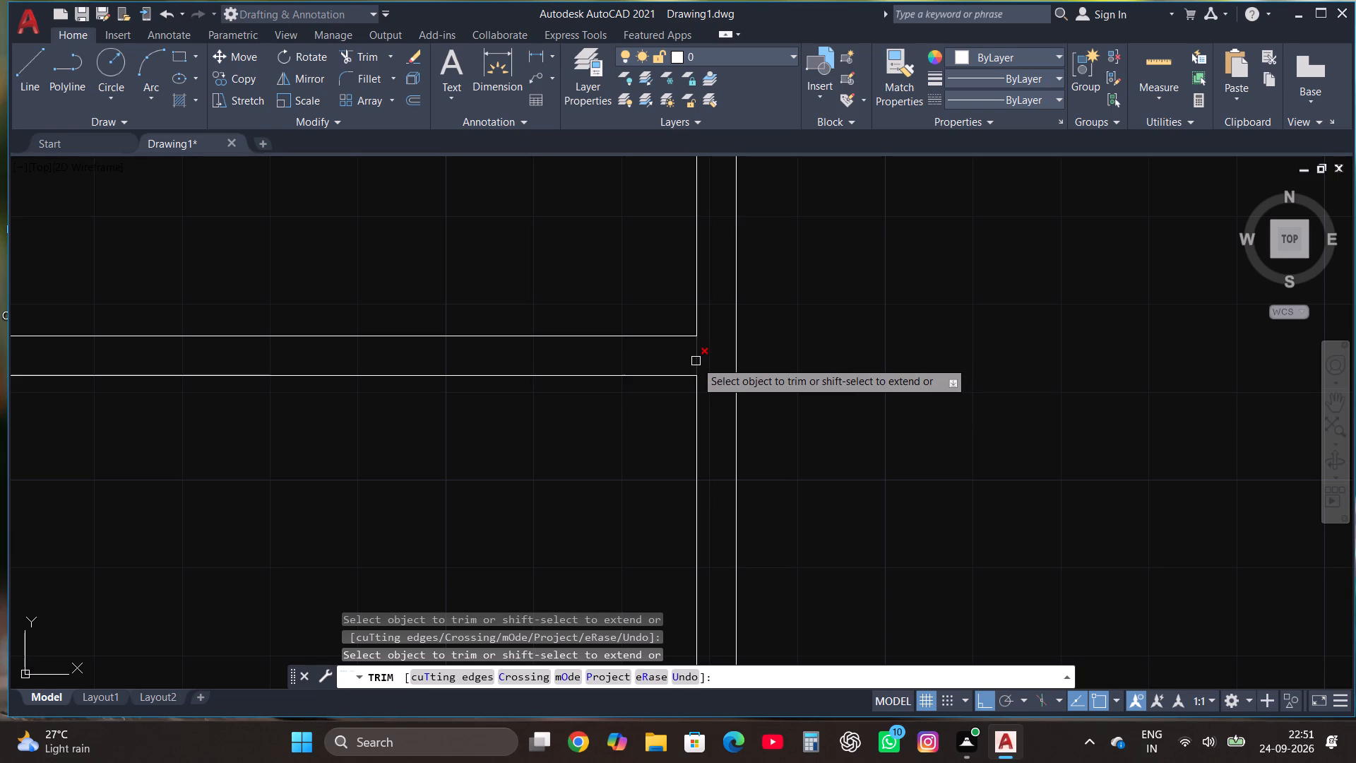
key(Escape)
scroll(734, 381, down, 3)
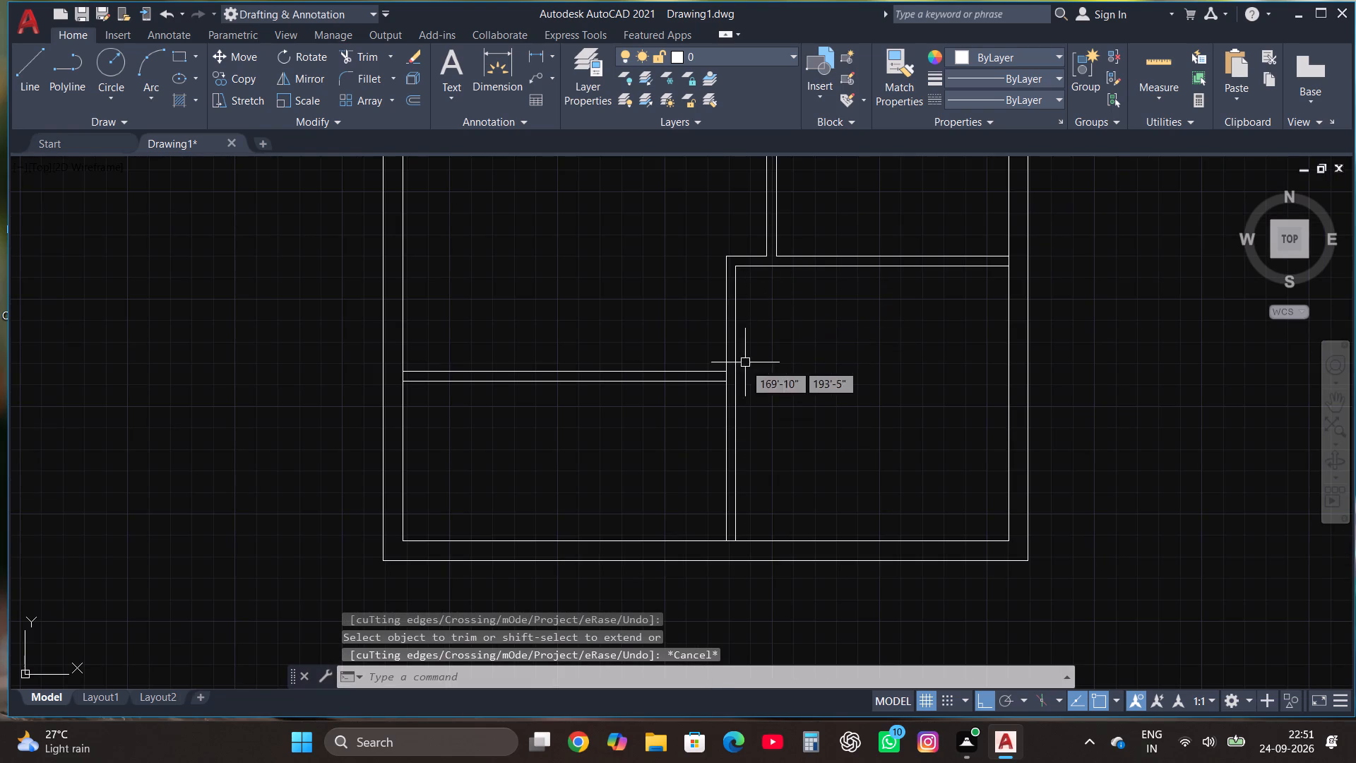
scroll(646, 449, down, 3)
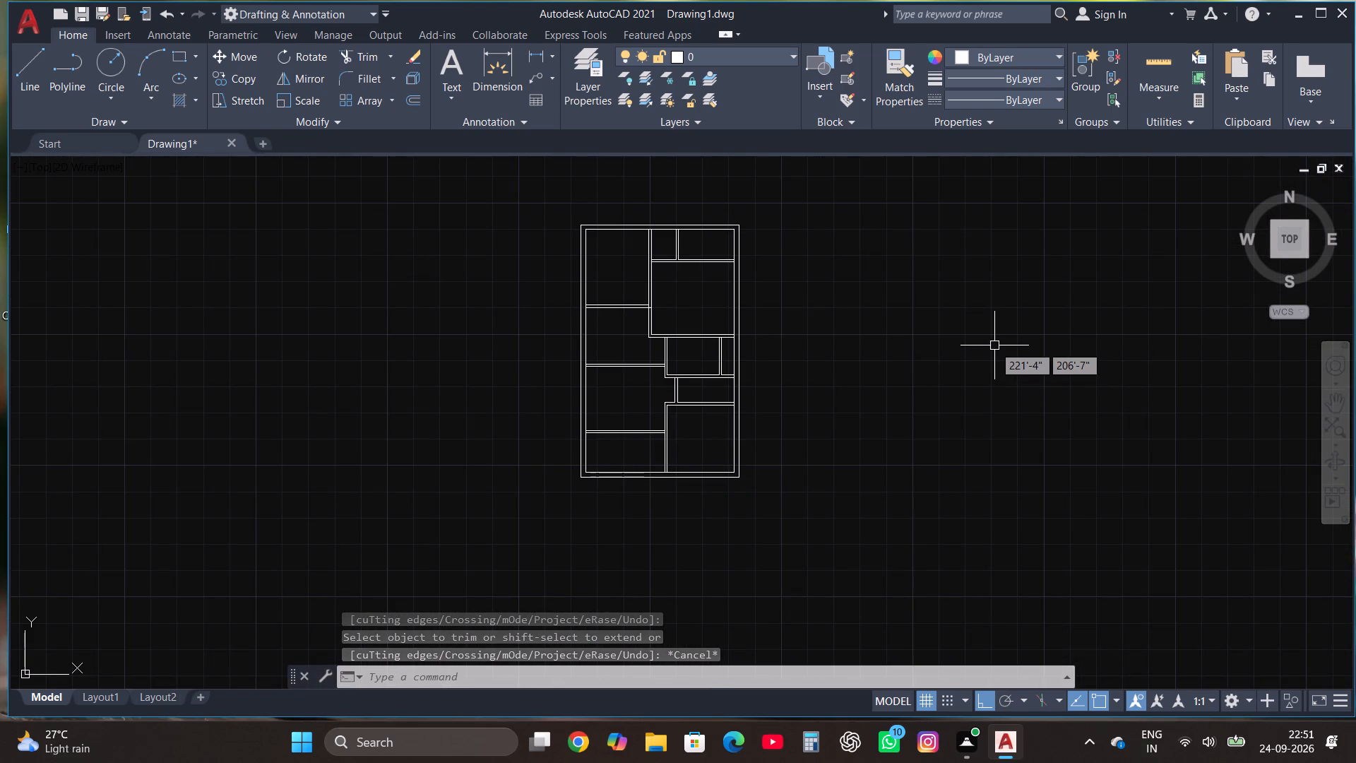
Insert the Door - Imperial and Toilet - Imperial blocks from the tool palettes into the empty area right of the plan.
text(TOOL)
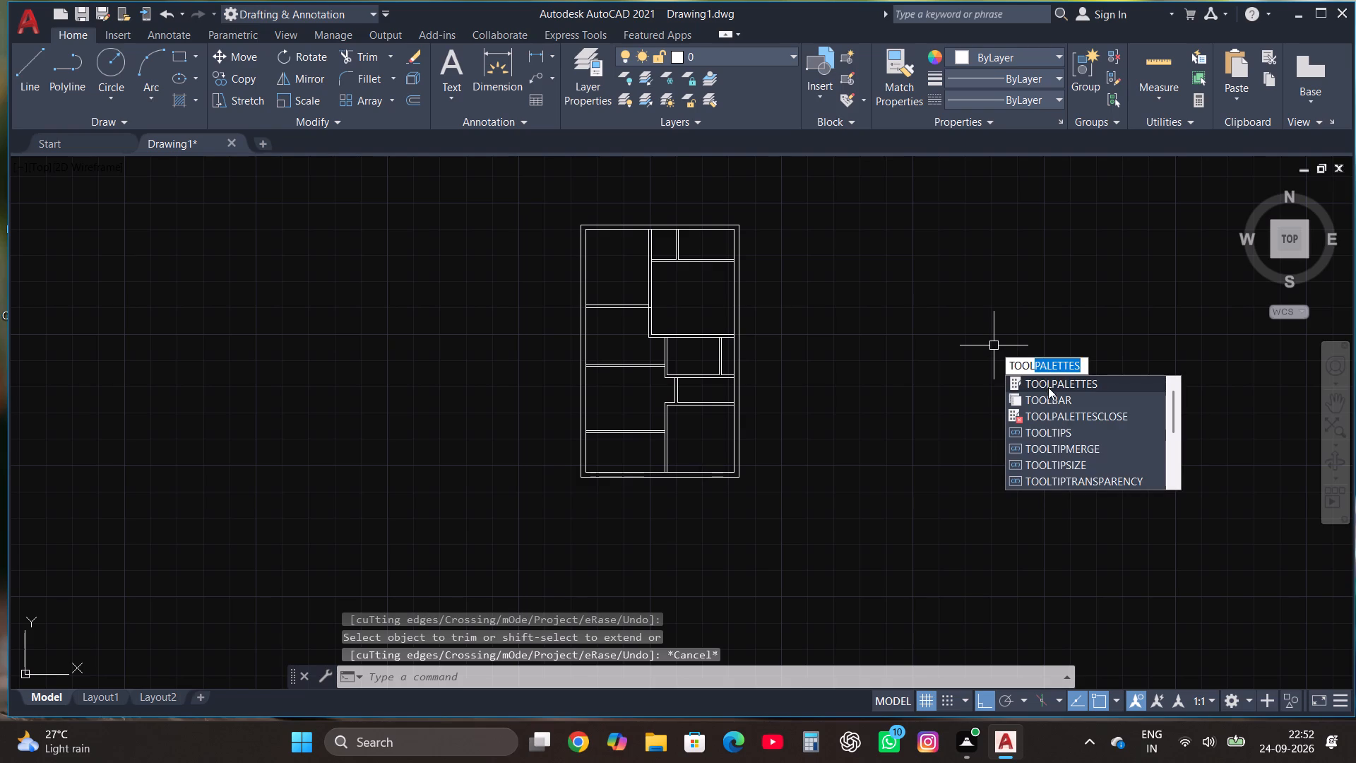
click(1048, 387)
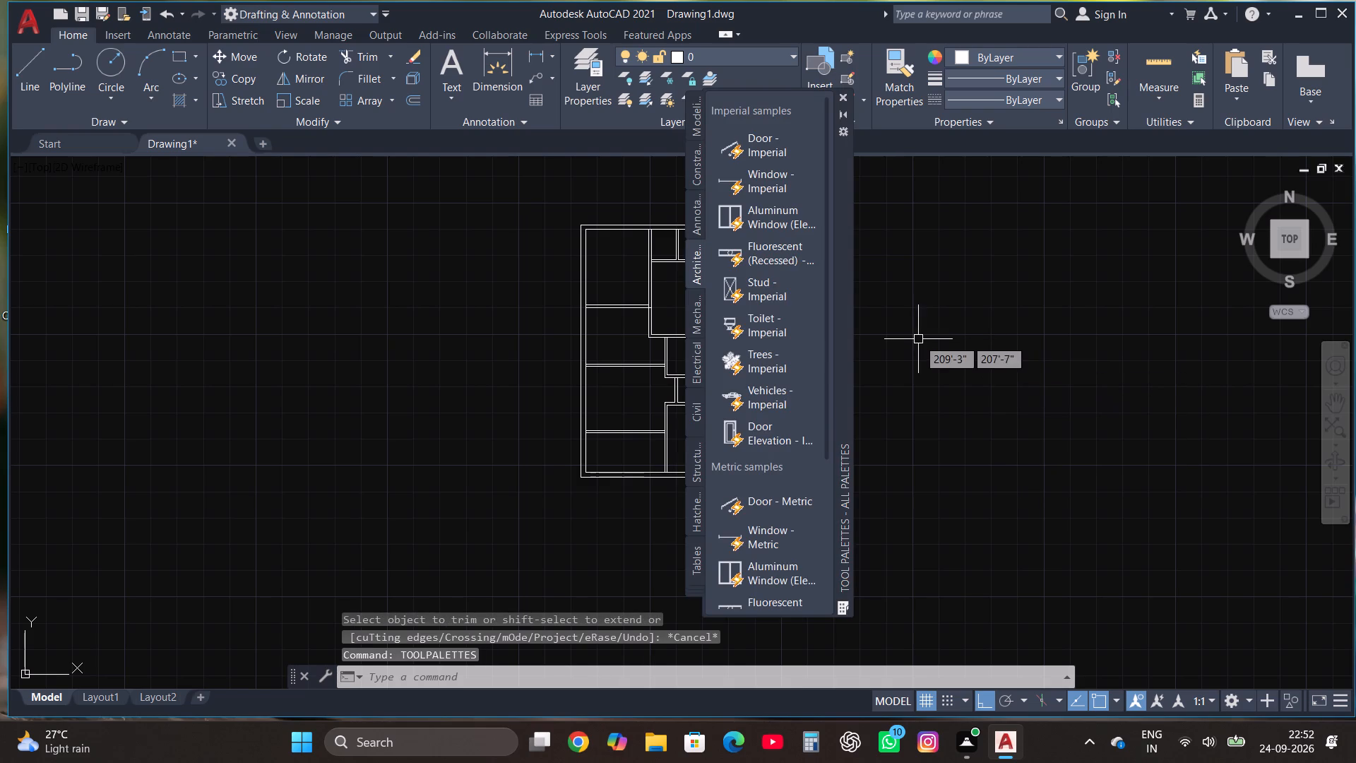
click(761, 145)
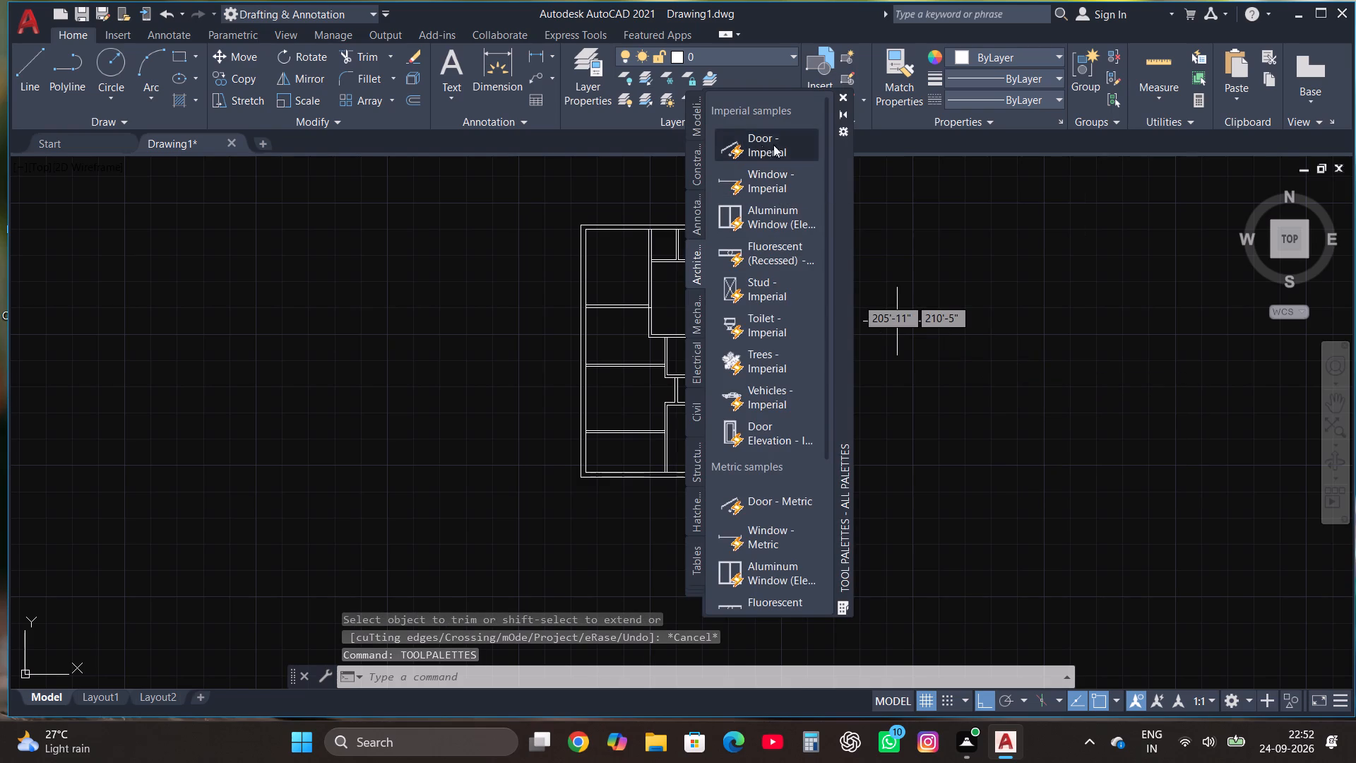
click(922, 371)
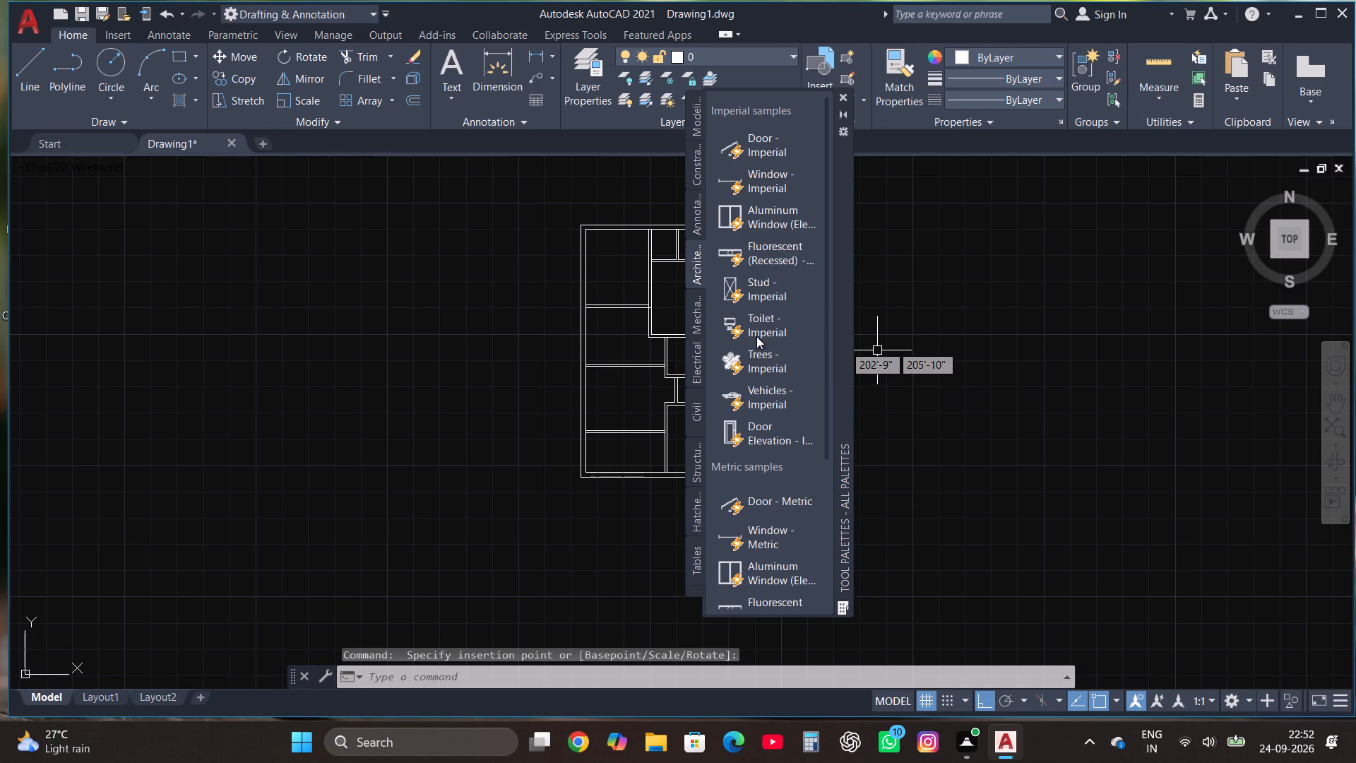
click(756, 326)
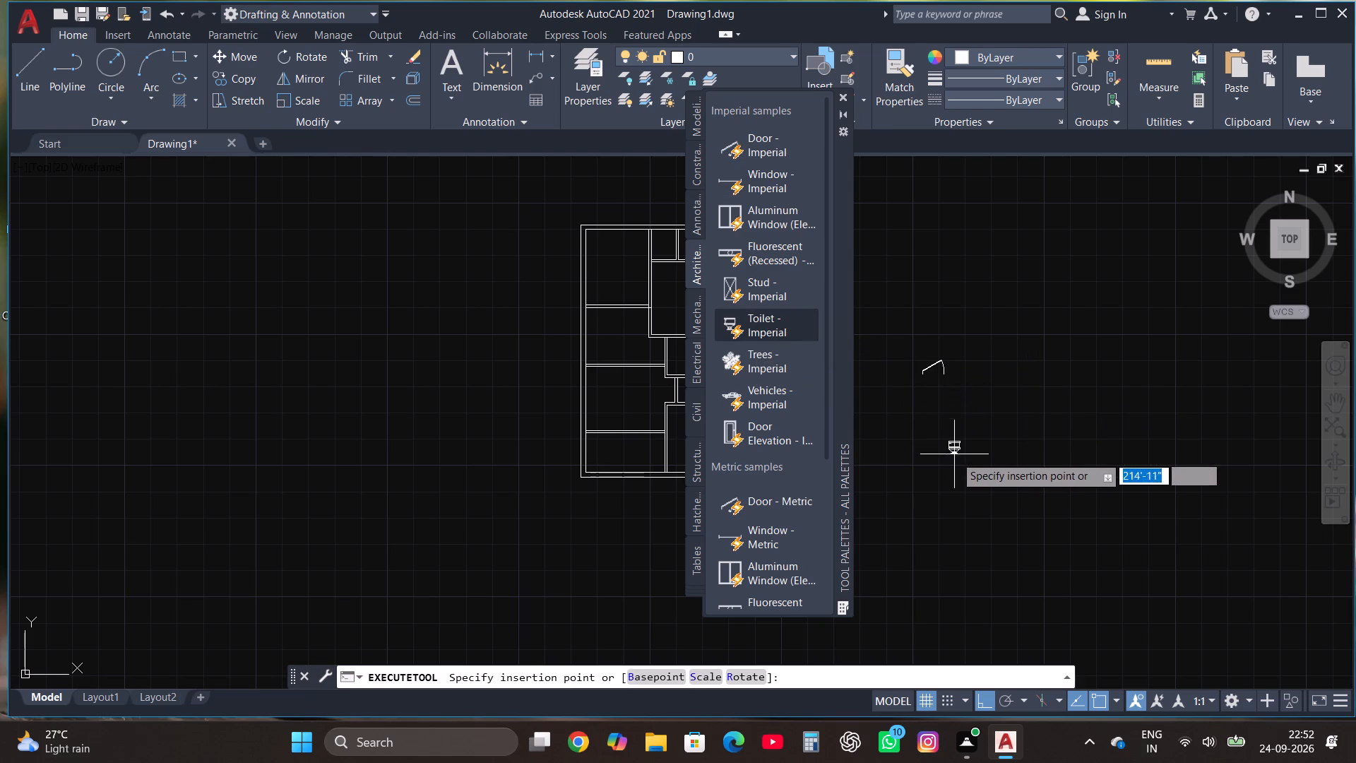
click(956, 463)
click(840, 100)
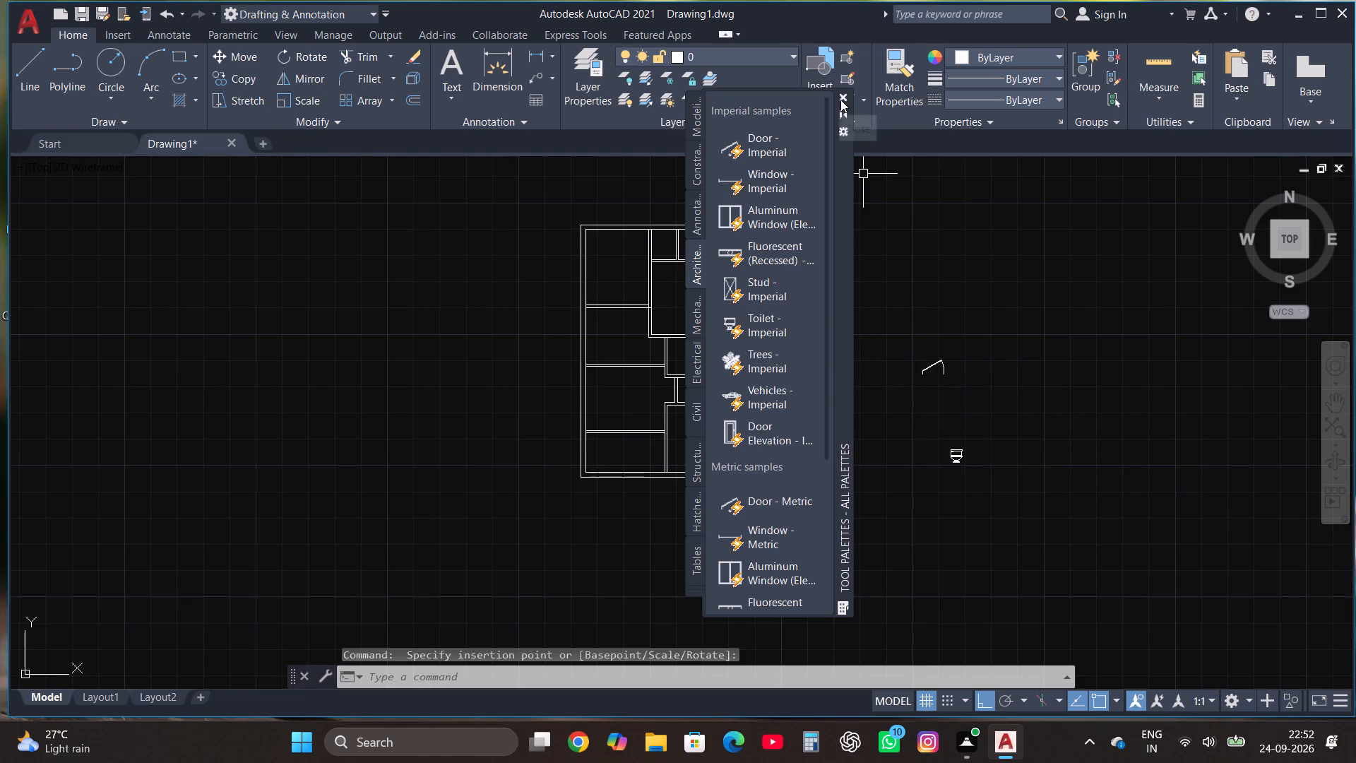
Change the door block's opening angle so its leaf stands perpendicular to the doorway.
click(924, 369)
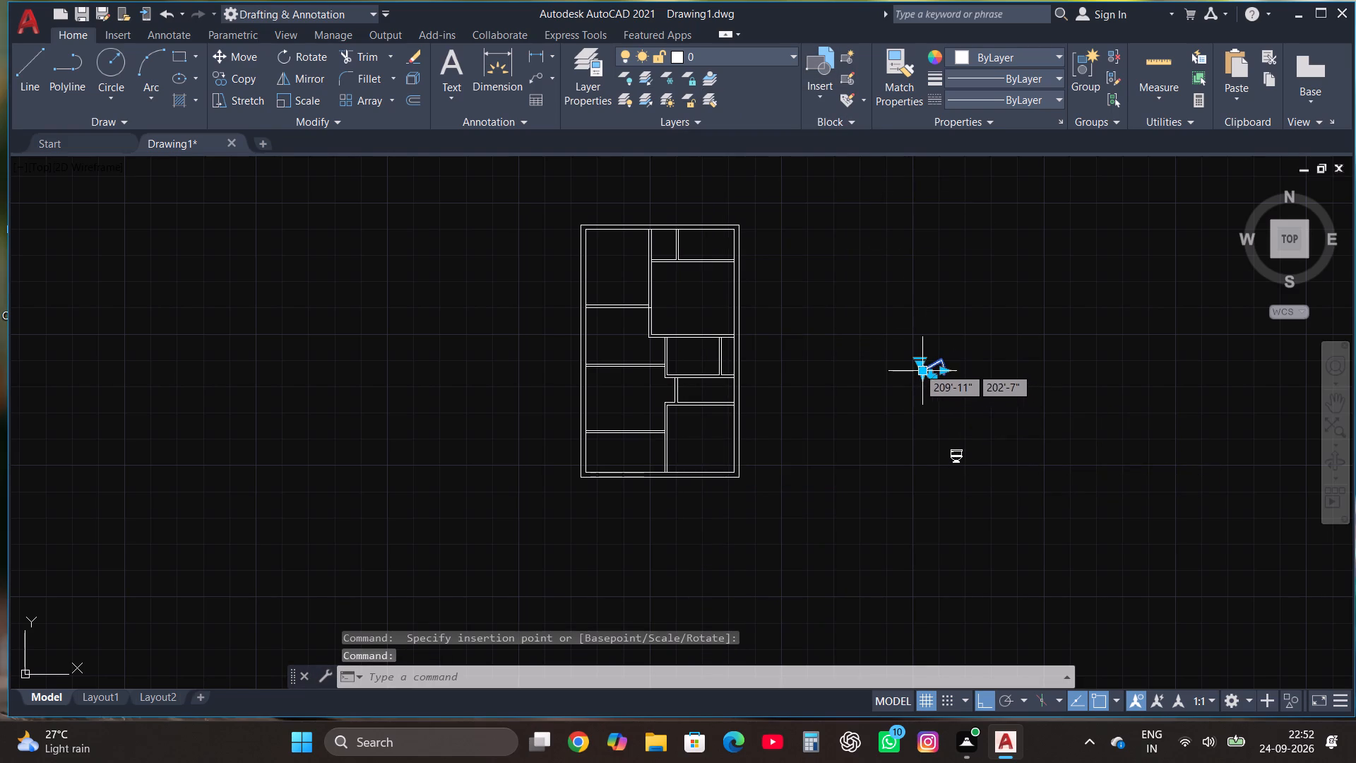
click(915, 364)
click(956, 432)
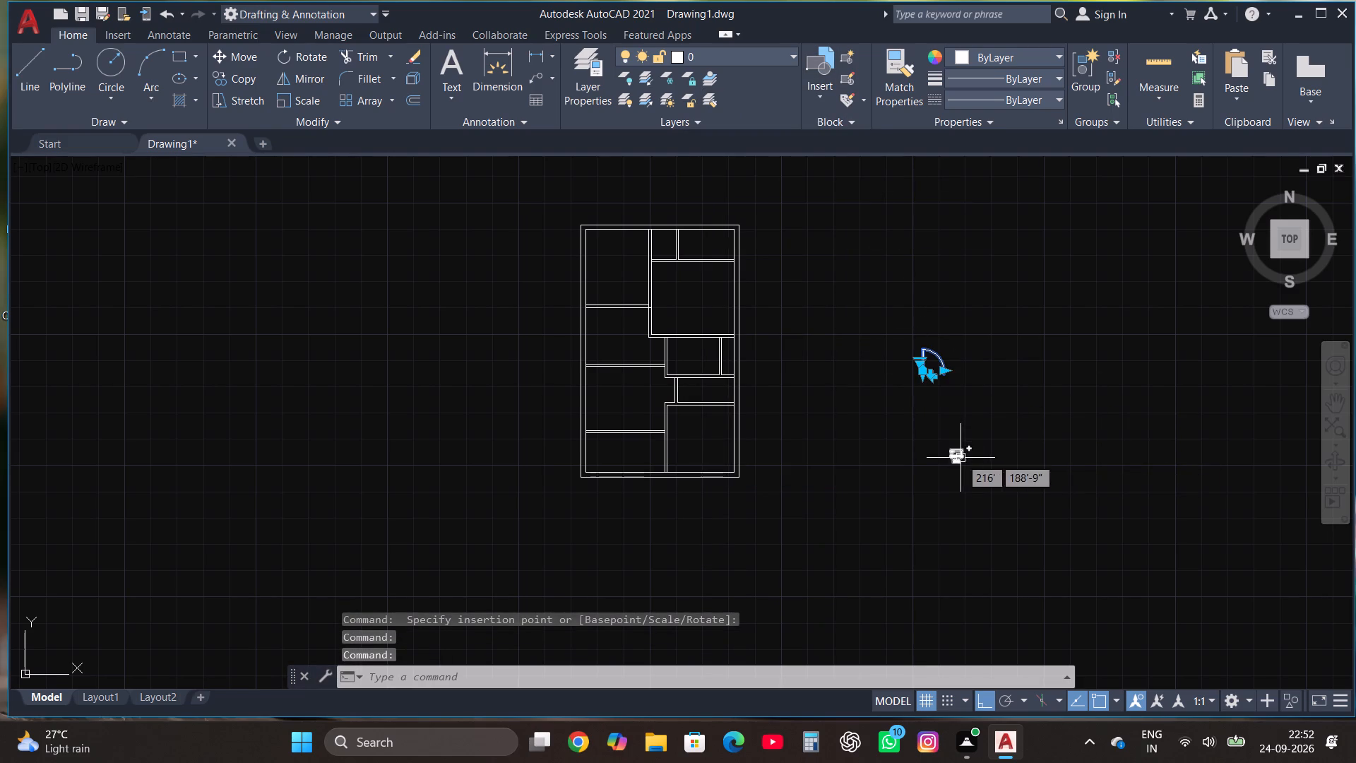
Switch the toilet block to the Elongated (Plan) view.
click(961, 458)
click(947, 466)
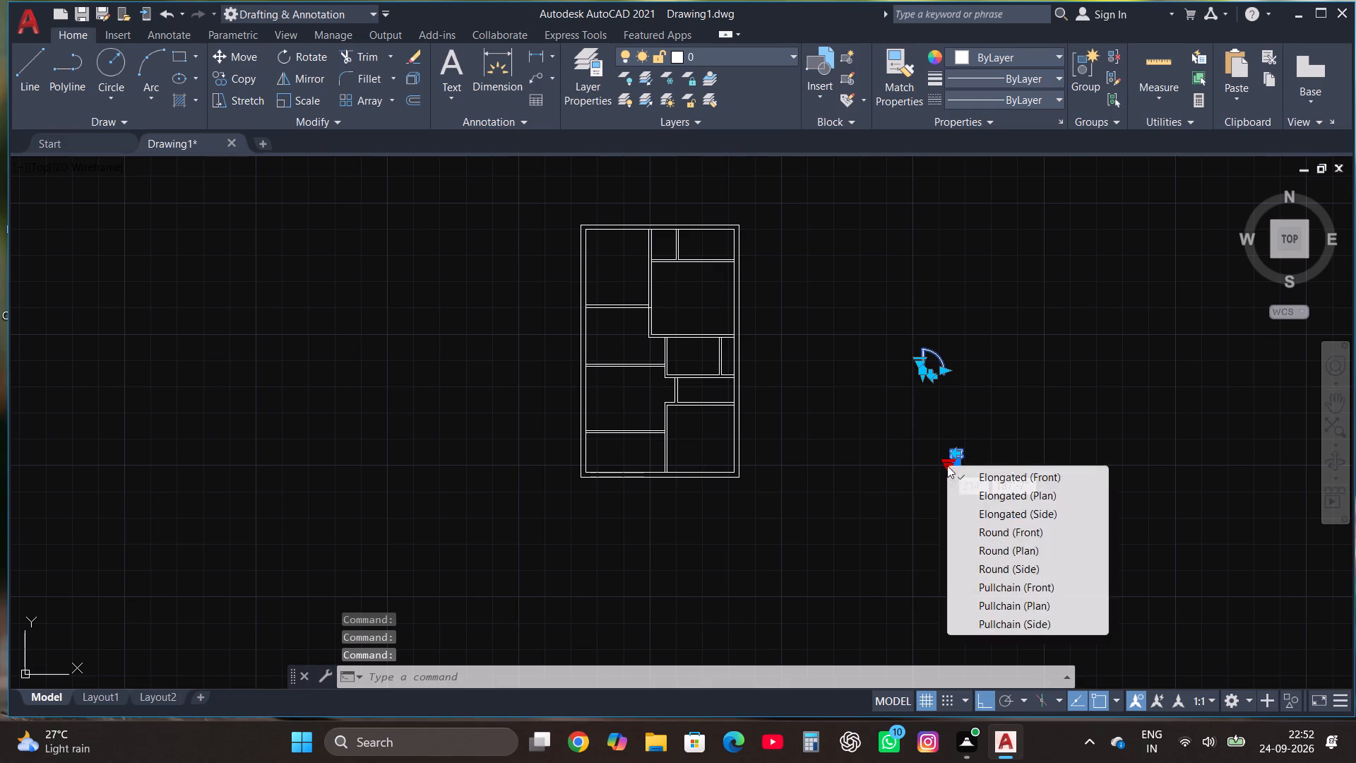
click(1031, 495)
key(Escape)
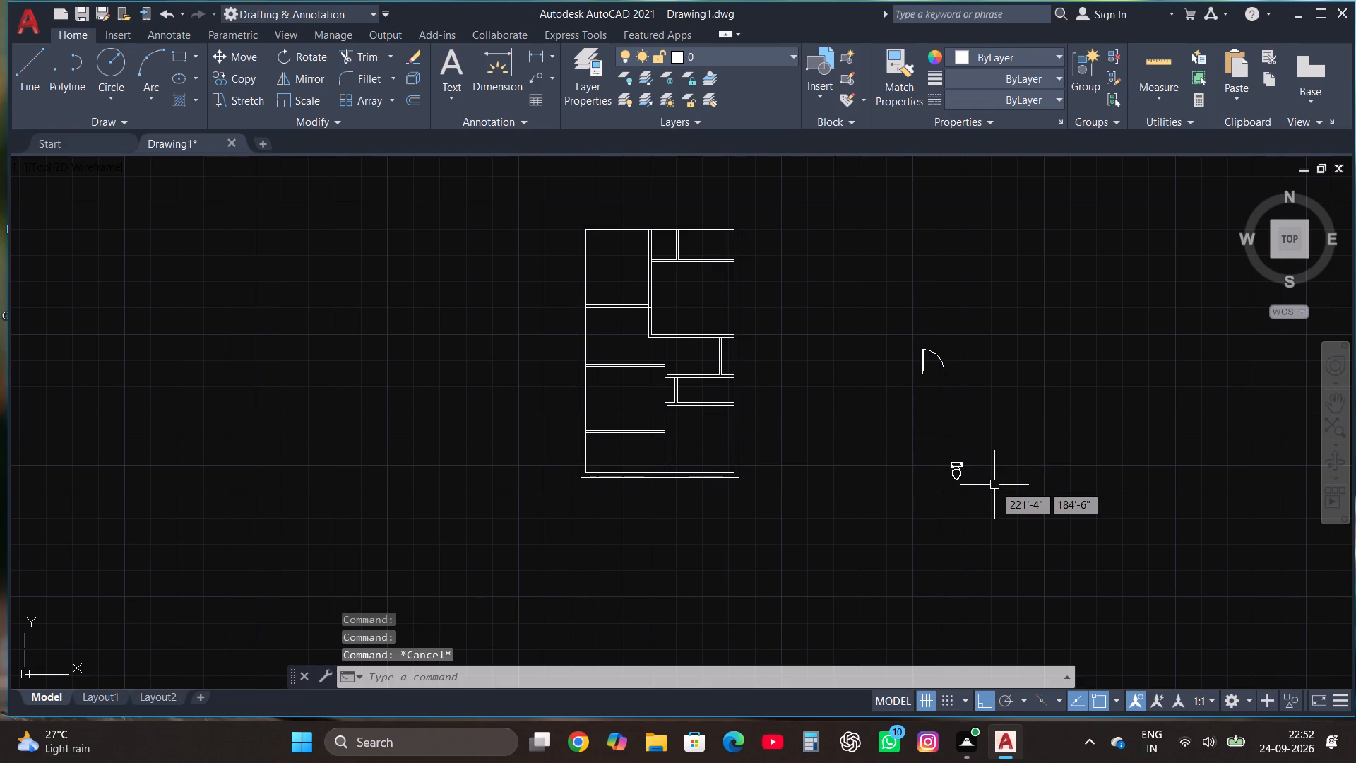
Mirror the door block to its right about a vertical line, keeping the original.
scroll(999, 362, up, 1)
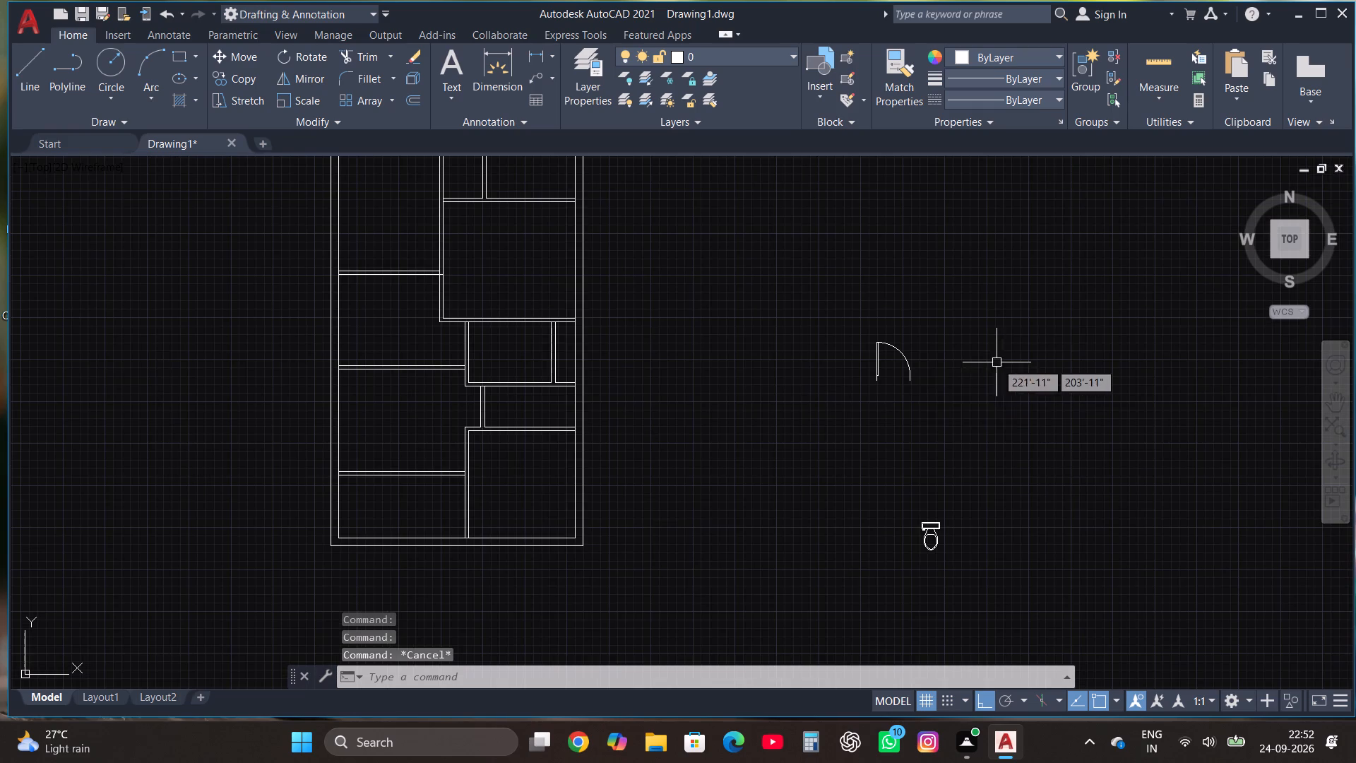
drag(908, 375, 900, 365)
click(873, 340)
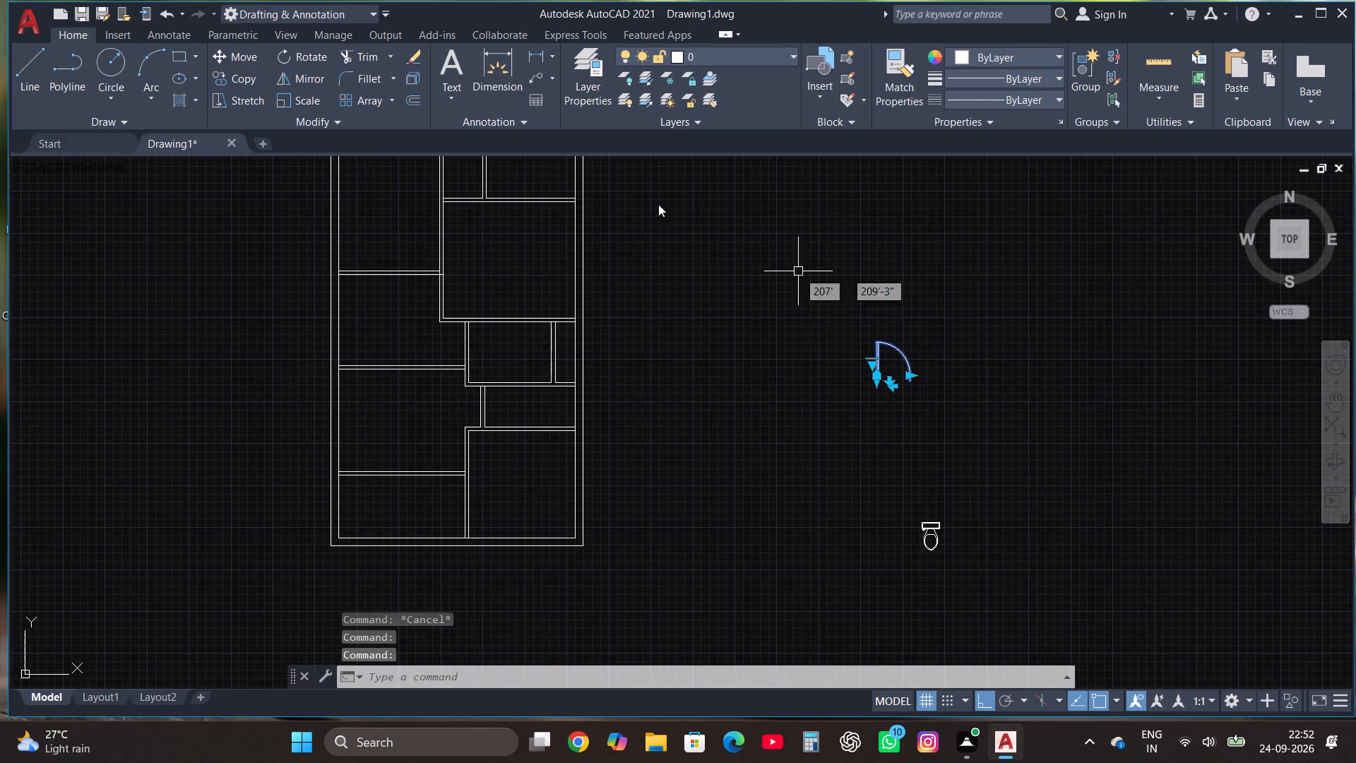
click(309, 76)
click(946, 373)
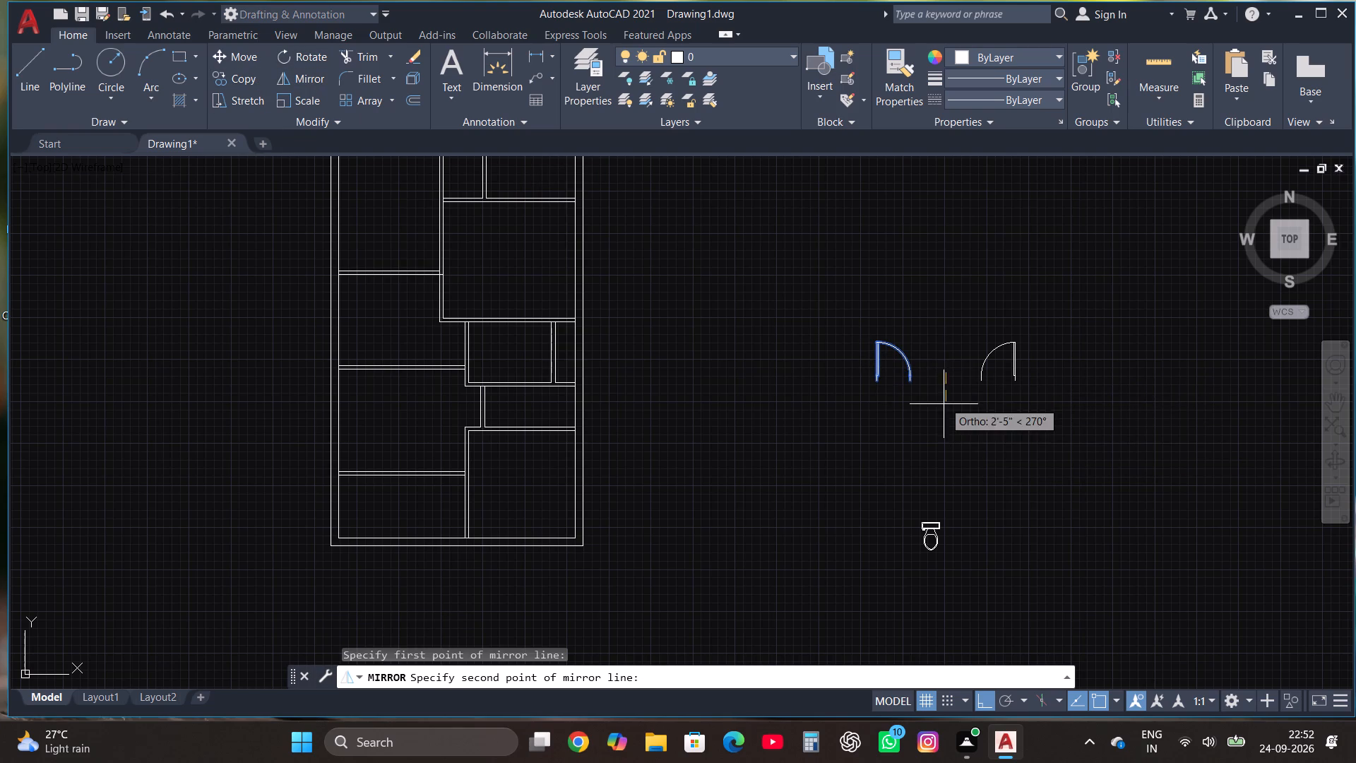
click(936, 416)
drag(975, 473, 936, 416)
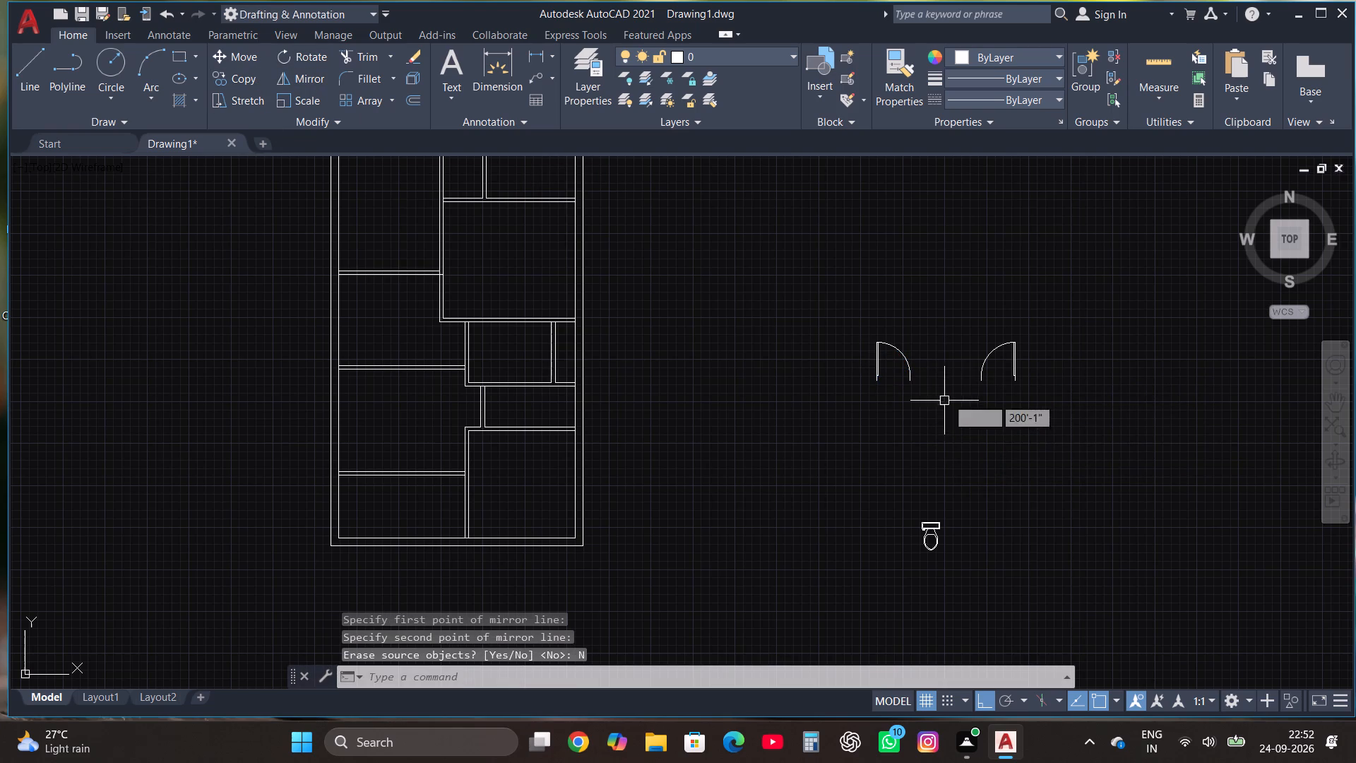
Mirror both doors downward about a horizontal line just below them, keeping the originals.
click(974, 389)
click(869, 317)
drag(1033, 385, 1025, 372)
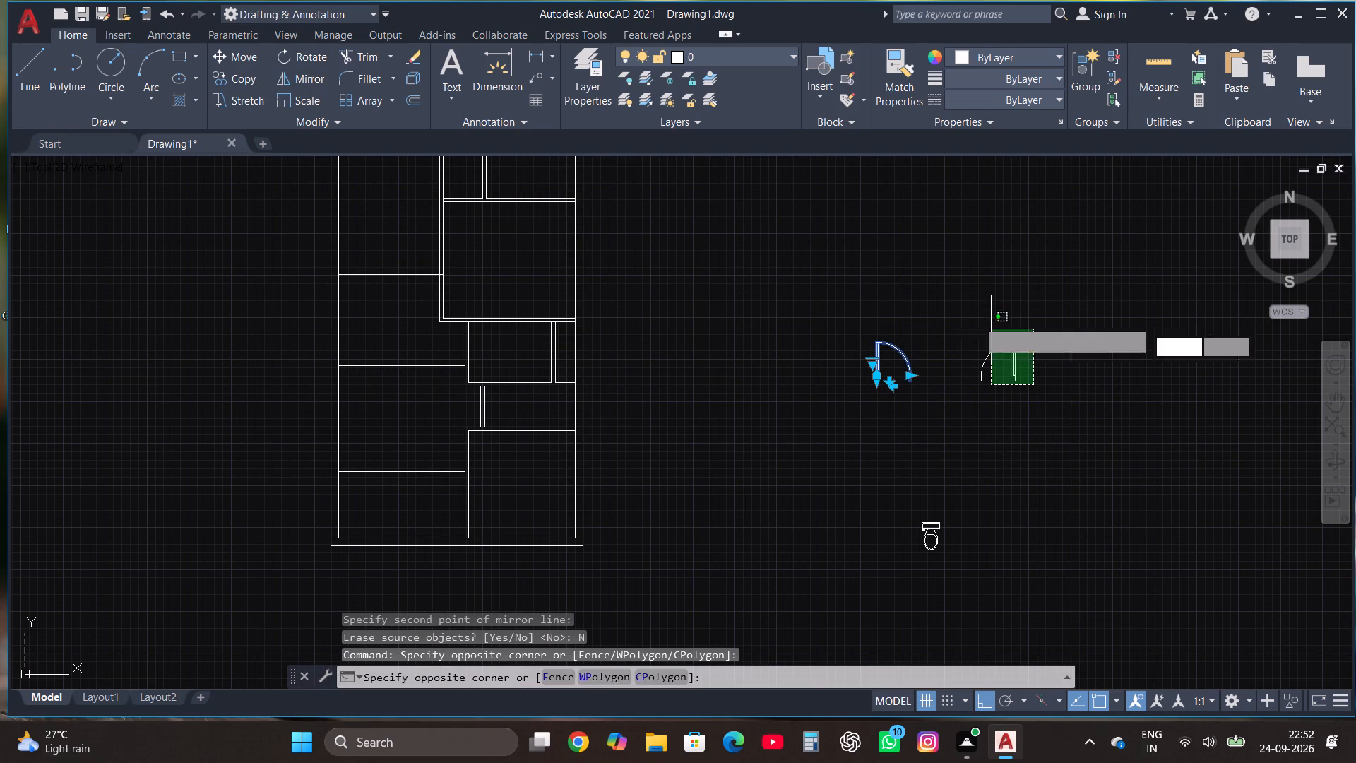
click(970, 313)
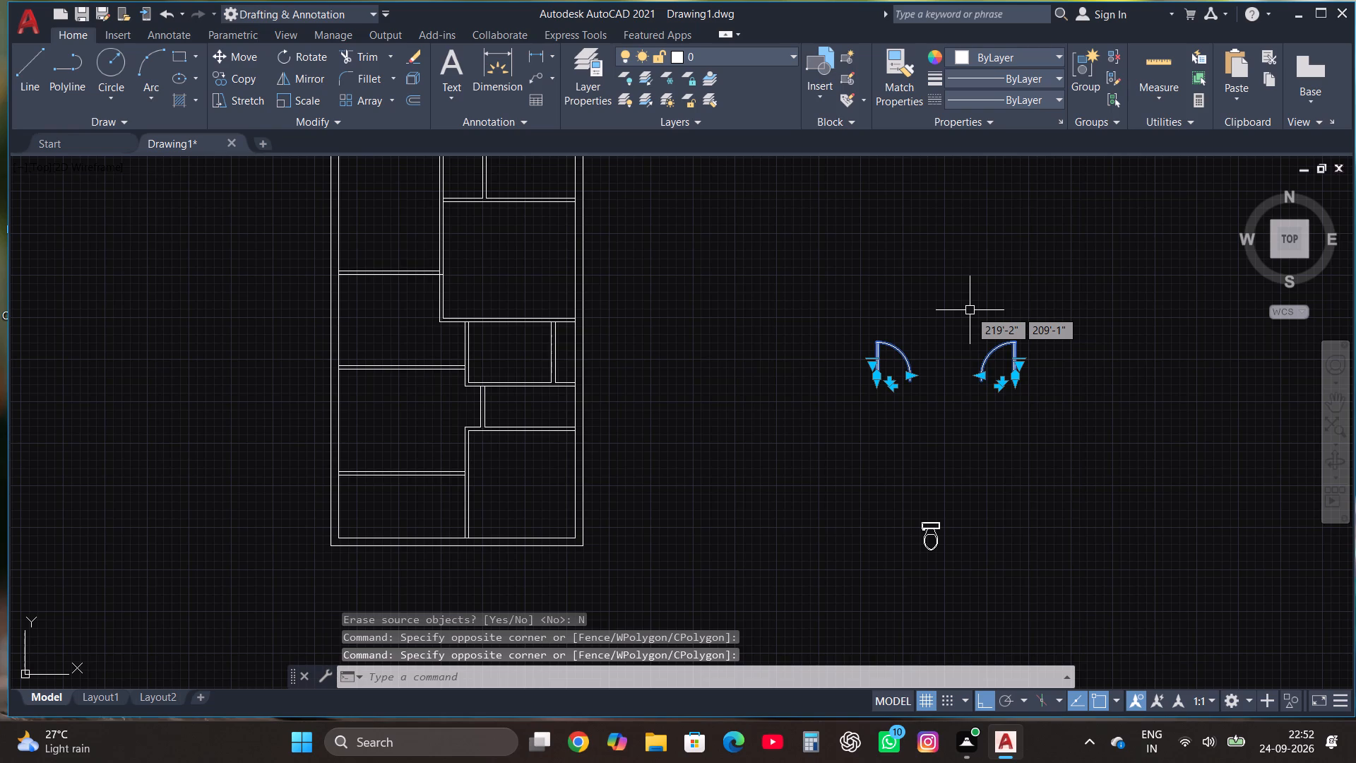
click(312, 81)
click(939, 391)
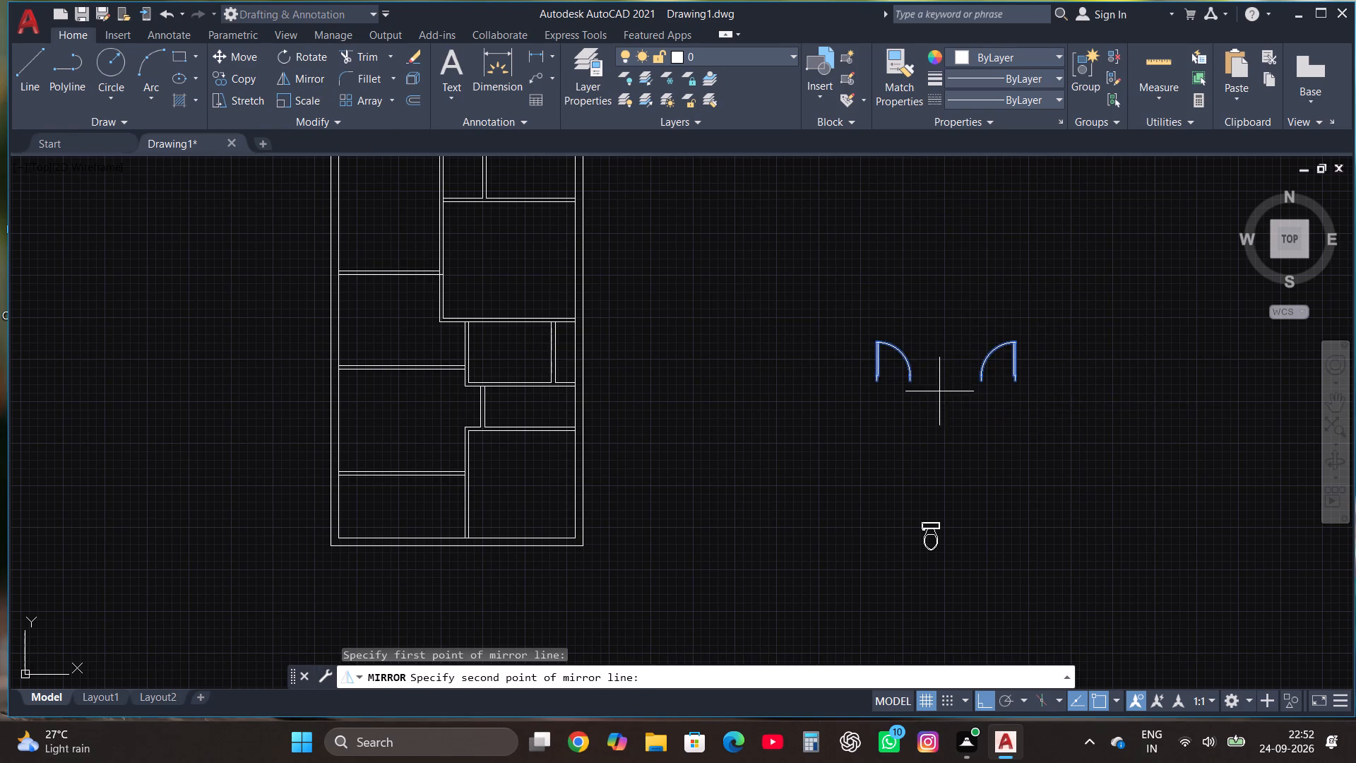
click(844, 357)
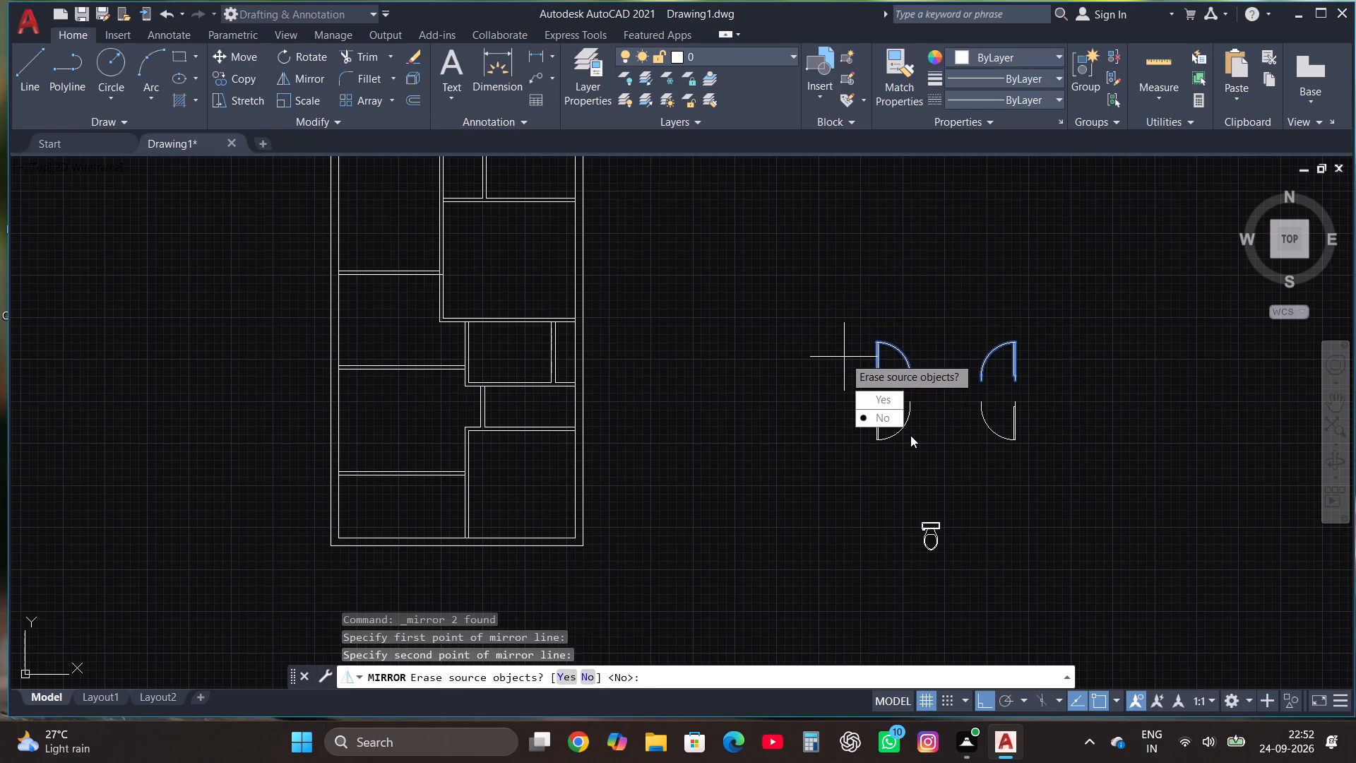
drag(896, 418, 844, 357)
Copy the upper-left door of the group straight up into the empty space above.
click(873, 360)
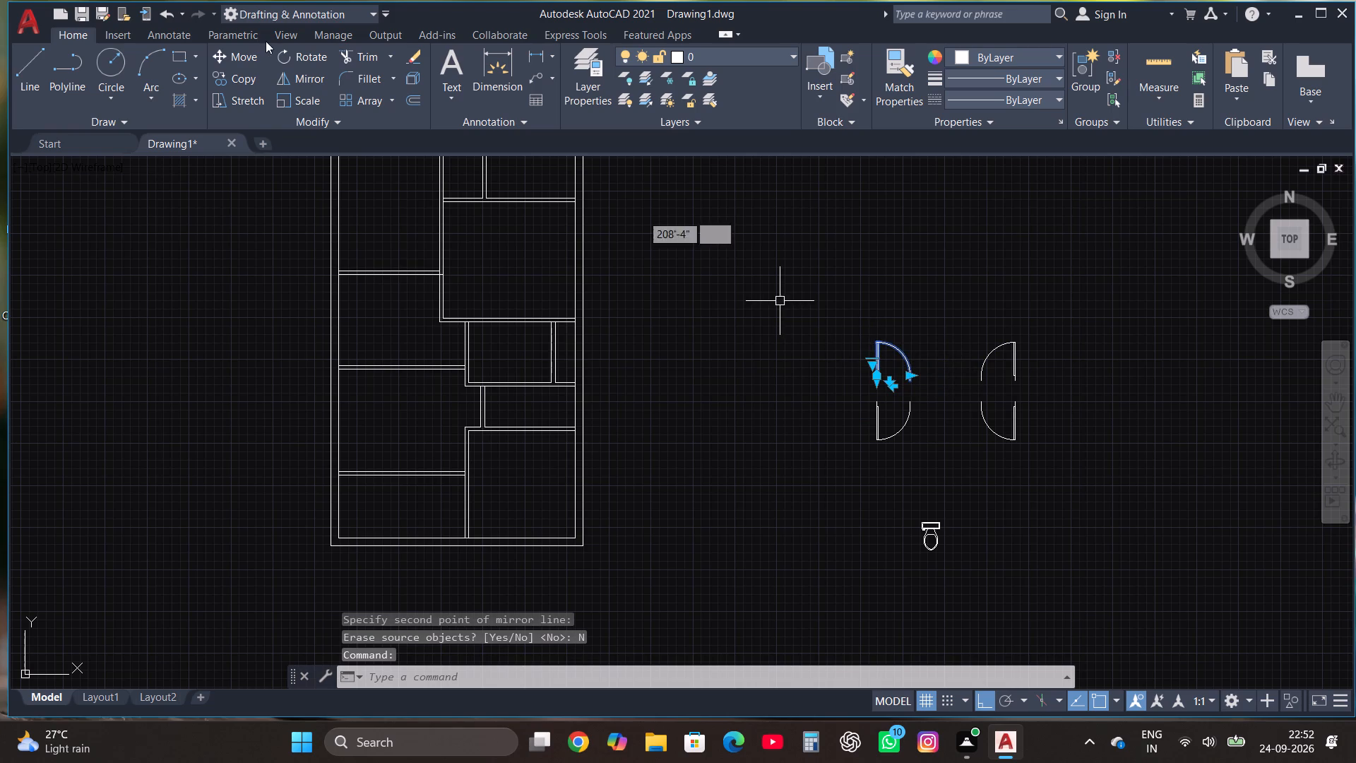
click(240, 80)
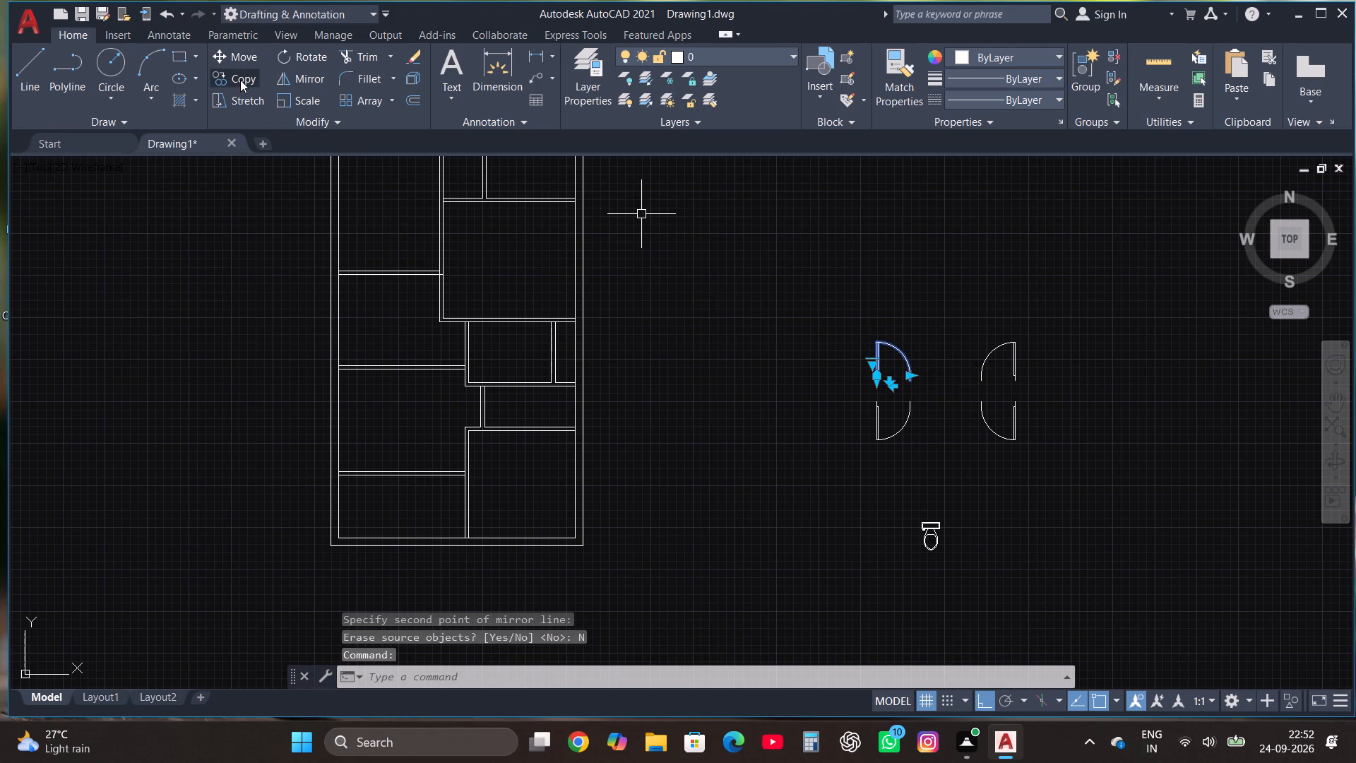
click(888, 365)
scroll(871, 396, down, 2)
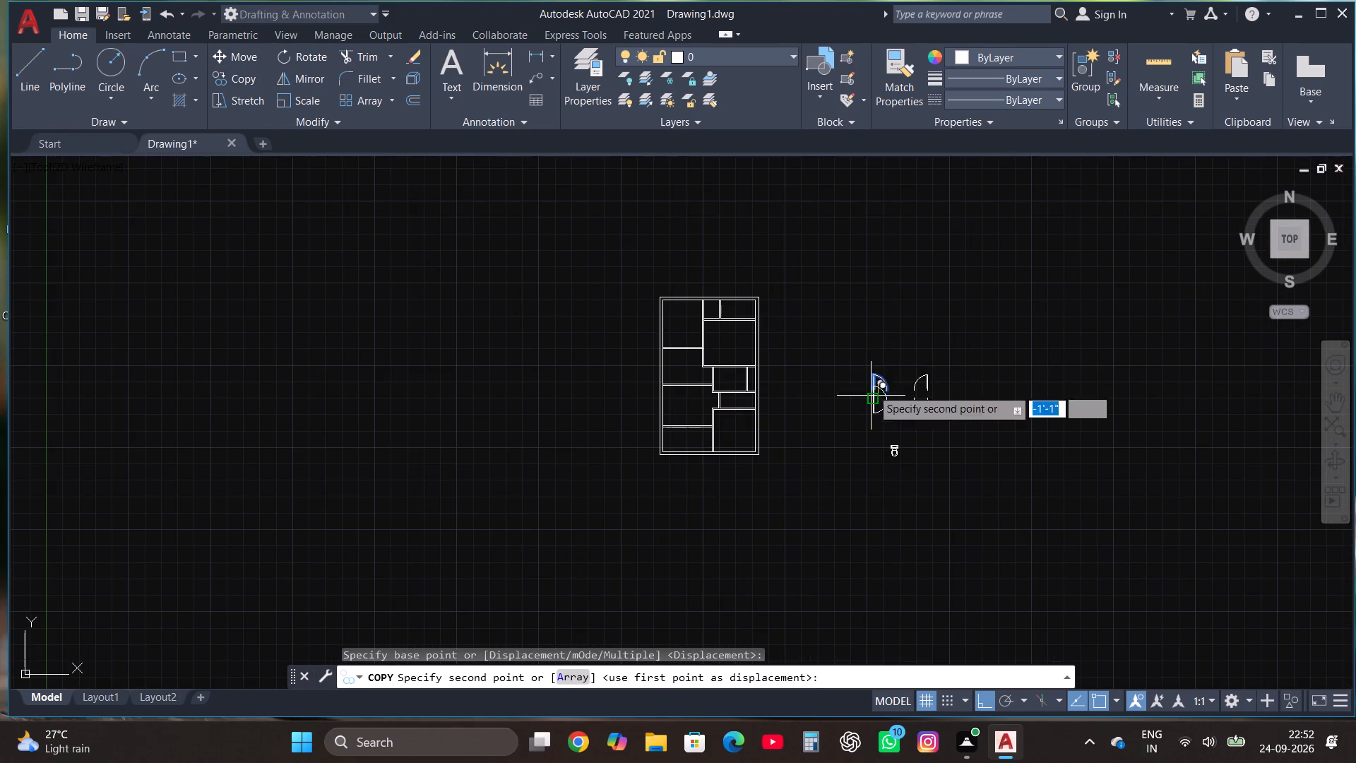
scroll(870, 328, up, 1)
click(866, 276)
Rotate the copied door a quarter turn clockwise so its leaf lies horizontal with the swing below it.
scroll(893, 280, up, 2)
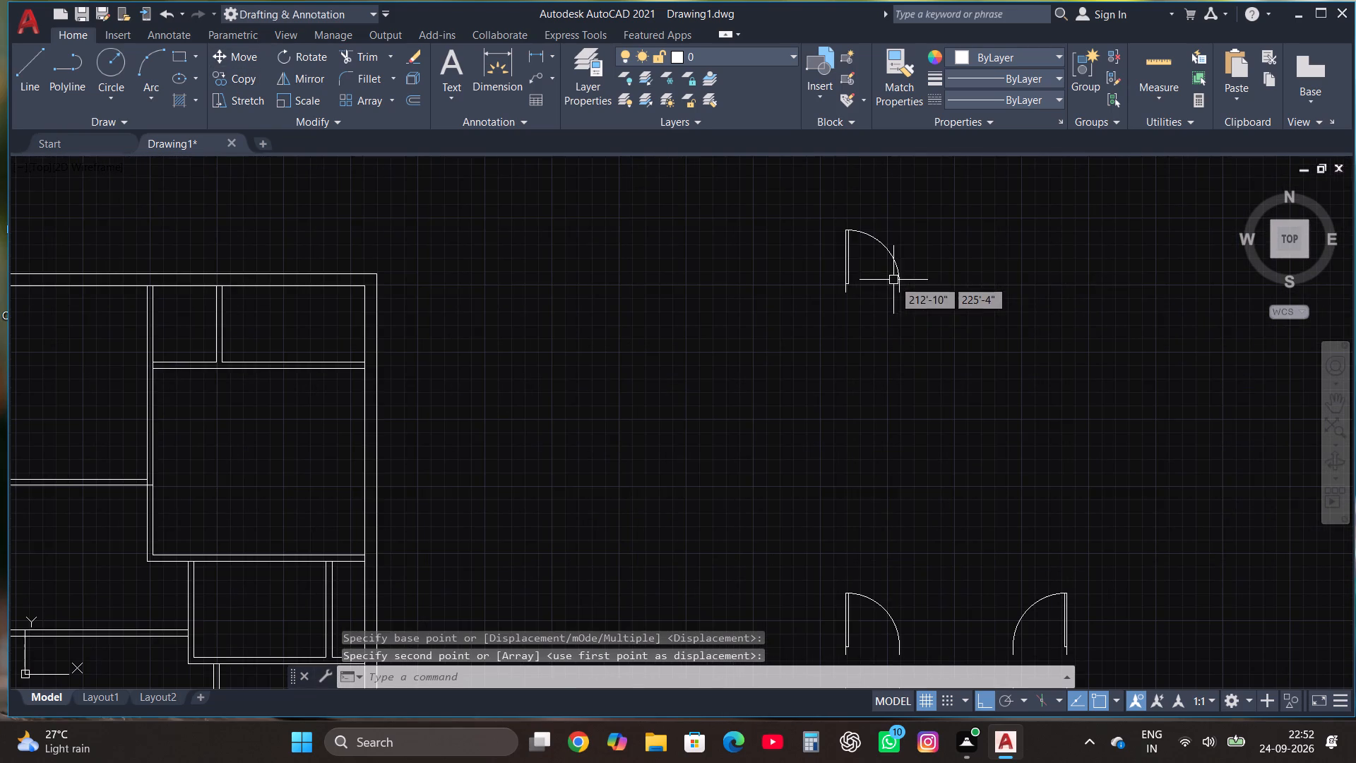
click(893, 278)
click(826, 235)
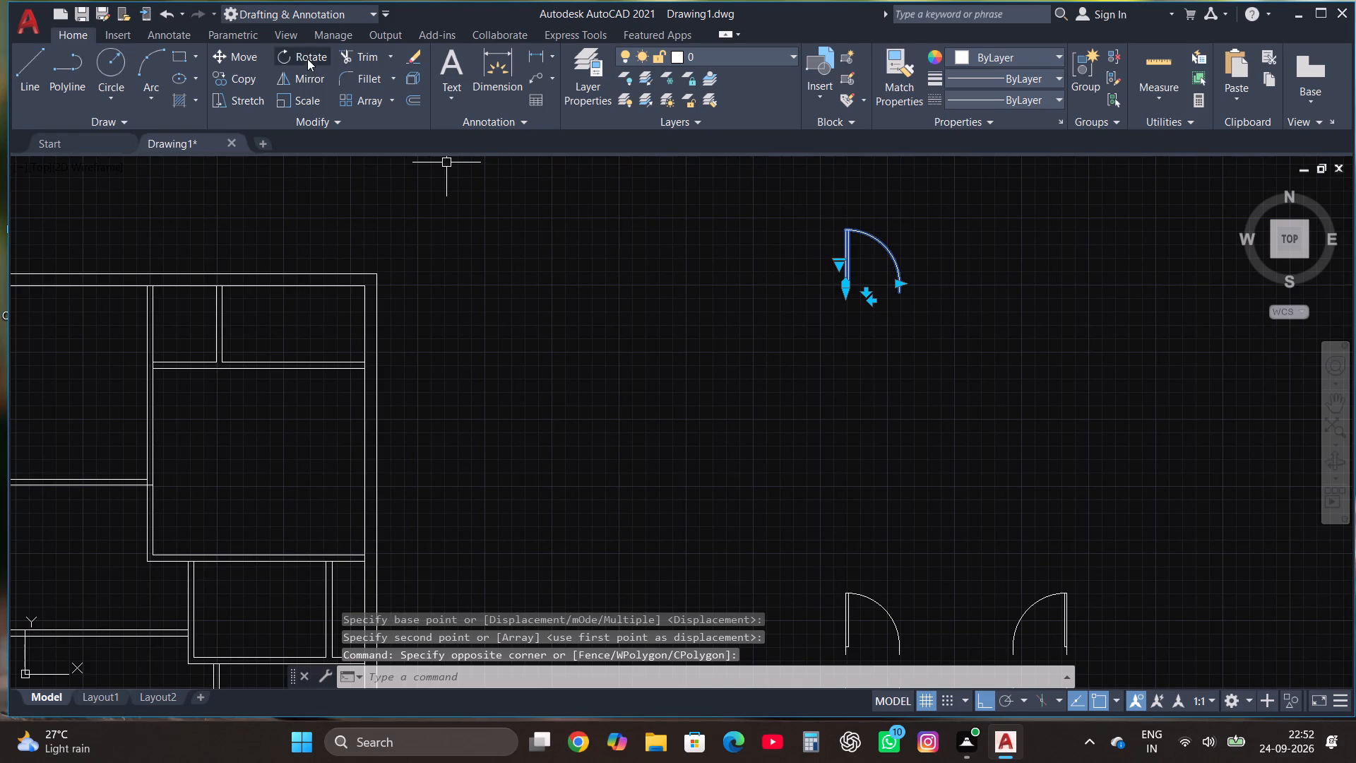
click(307, 59)
click(836, 285)
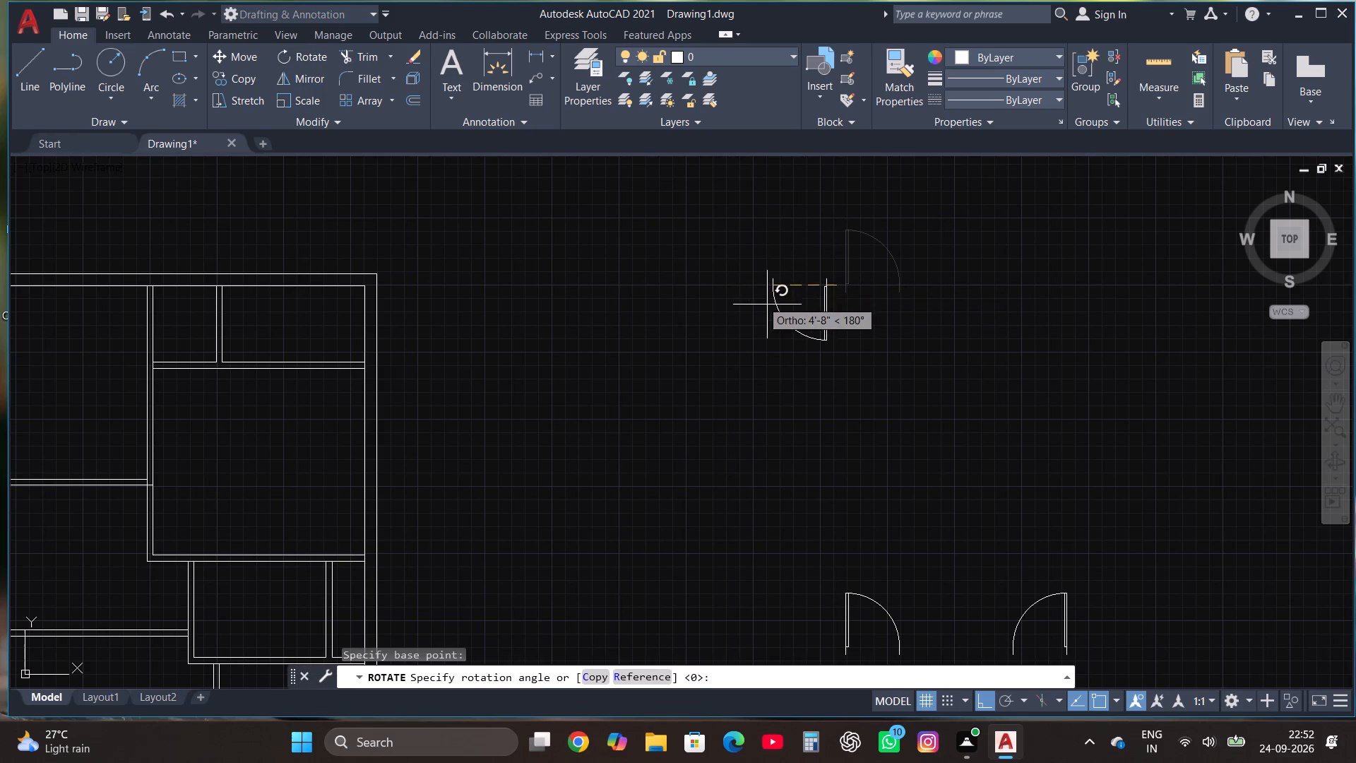
click(836, 341)
Mirror the rotated door to its right about a vertical line, keeping the original.
drag(875, 358, 864, 324)
click(833, 262)
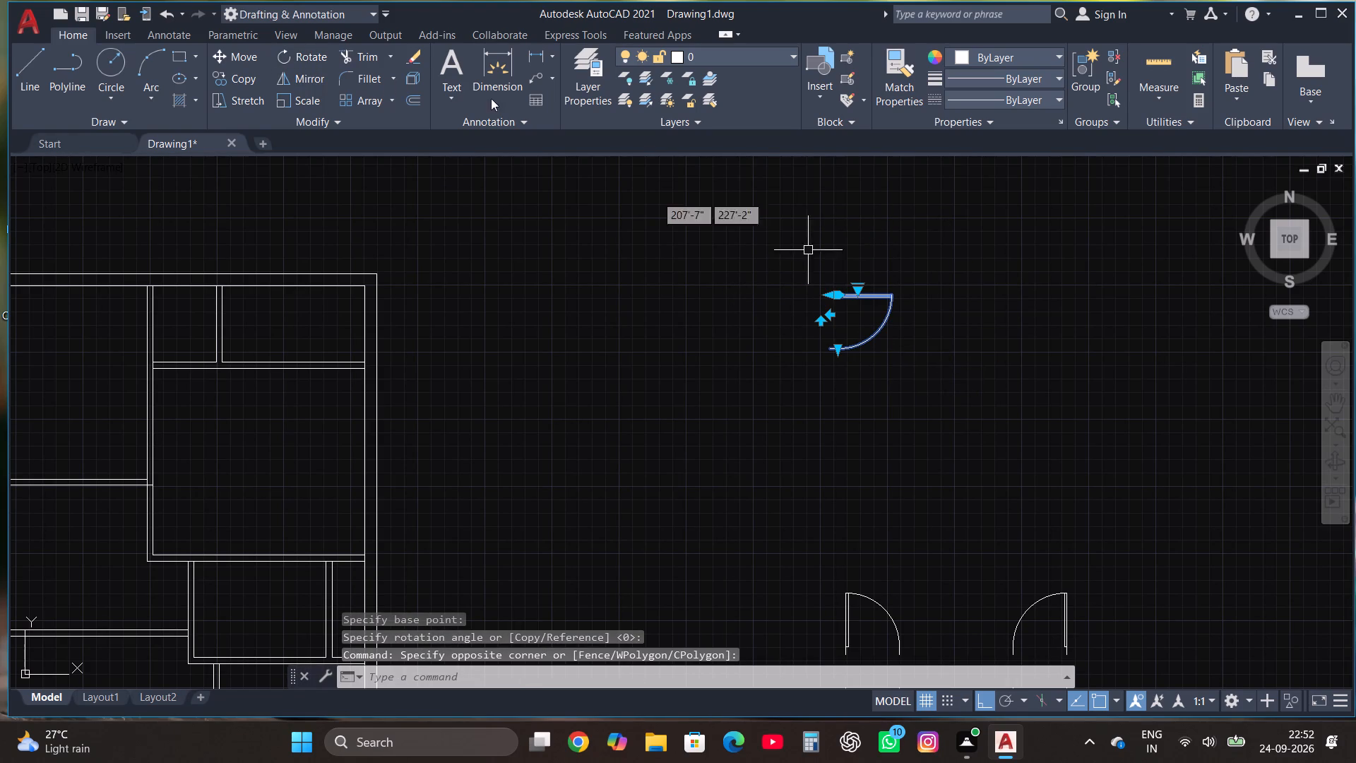
click(307, 73)
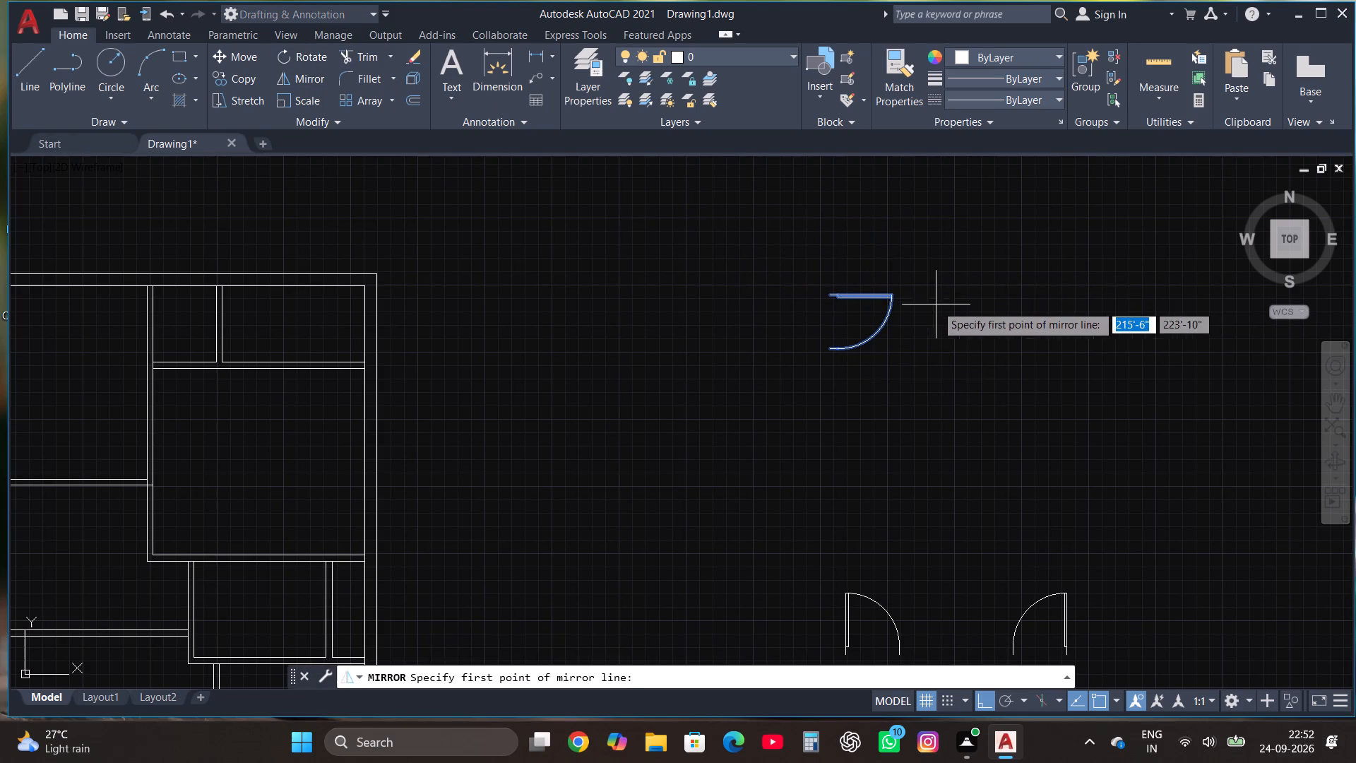
click(936, 304)
click(940, 380)
drag(985, 441, 940, 380)
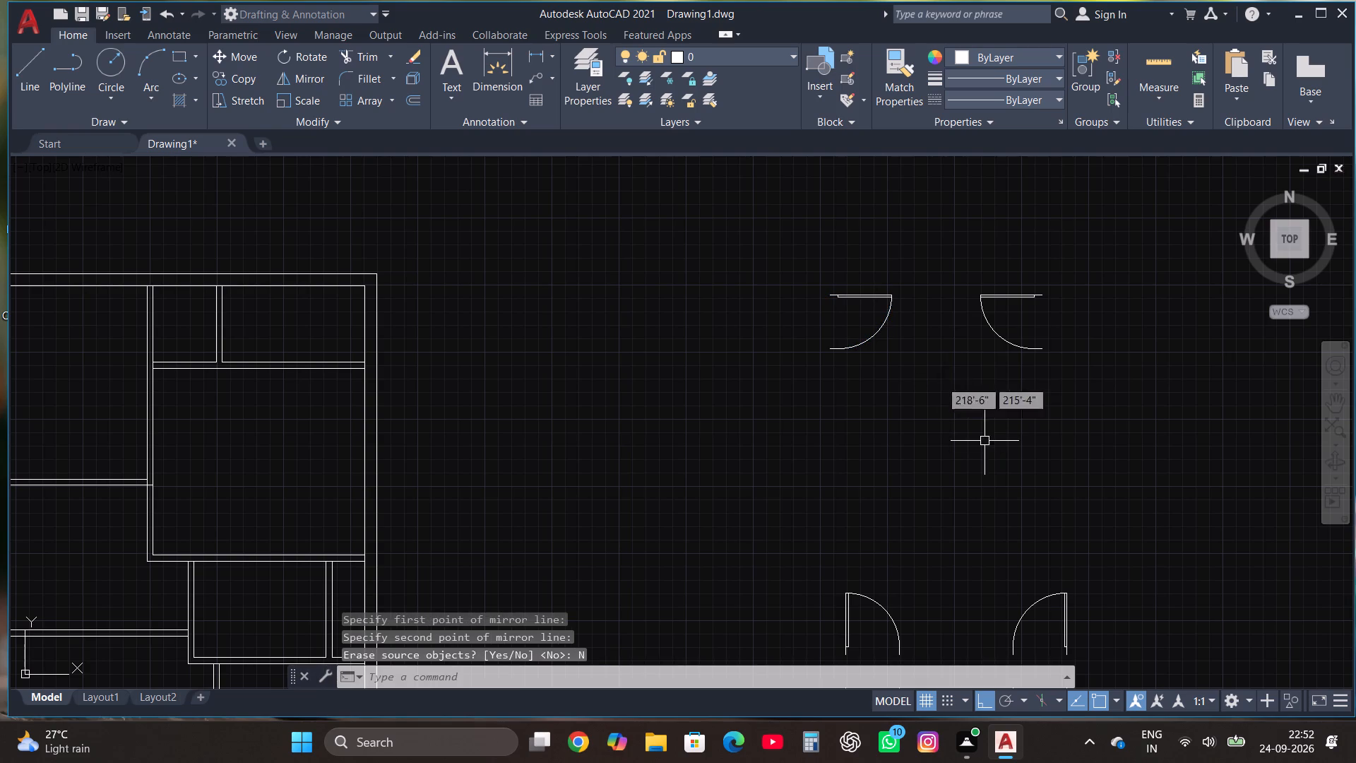
Mirror the two horizontal-leaf doors downward about a horizontal line below them, keeping the originals.
drag(998, 349, 995, 341)
click(828, 254)
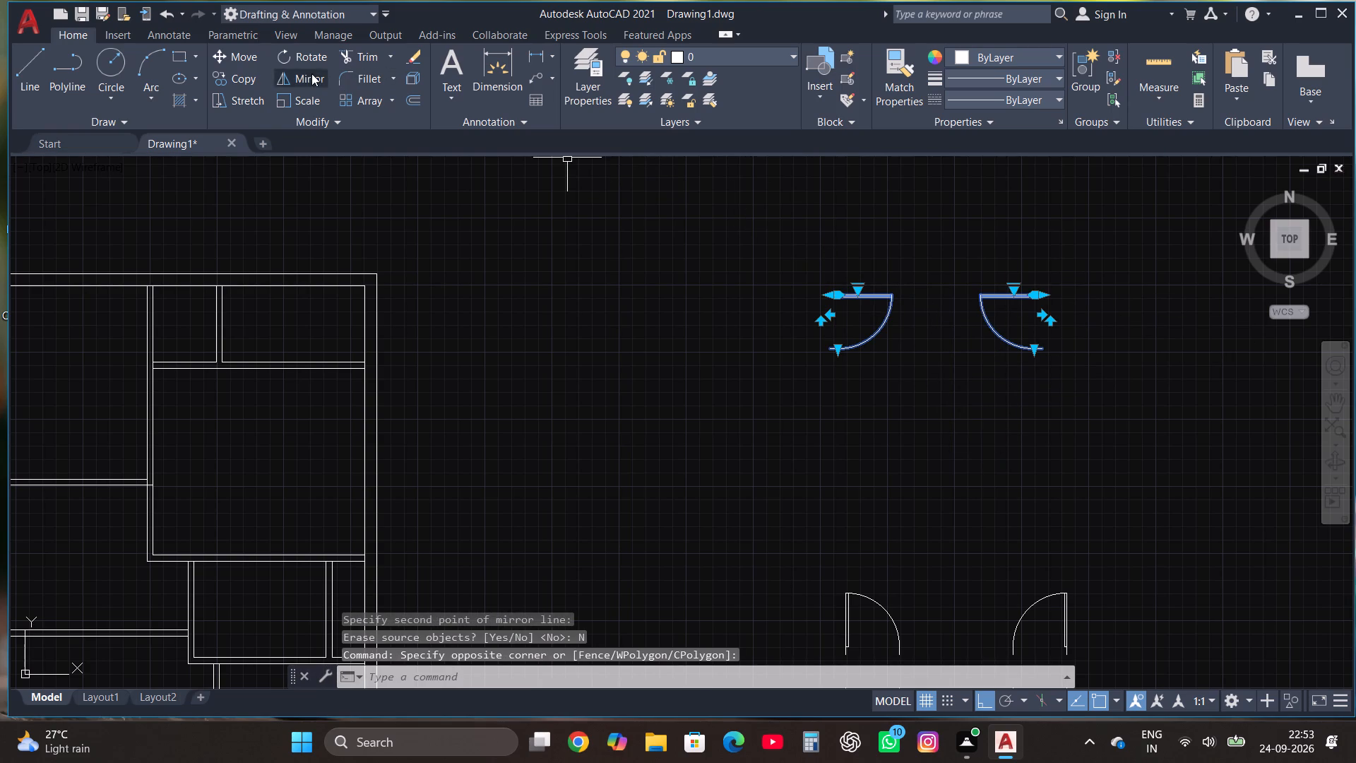
click(314, 70)
click(946, 396)
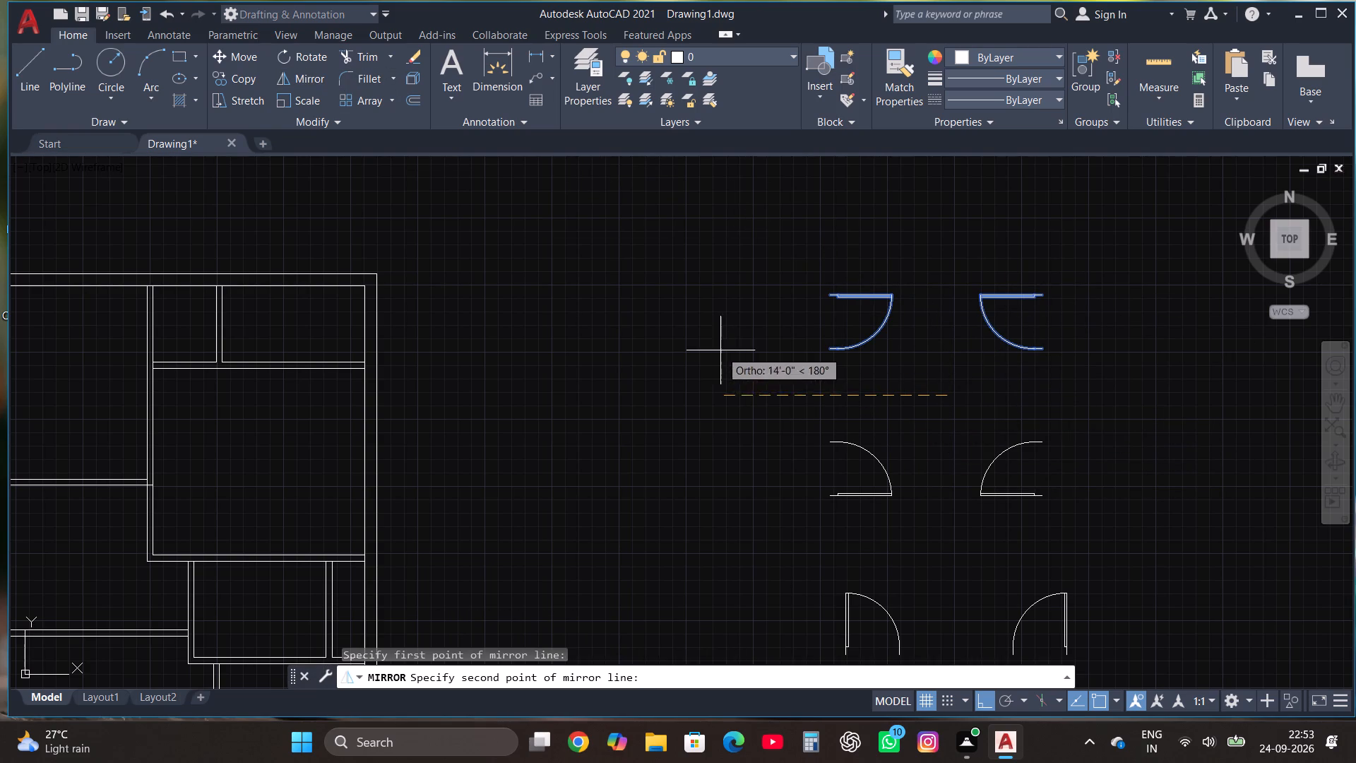
click(720, 350)
drag(772, 414, 720, 350)
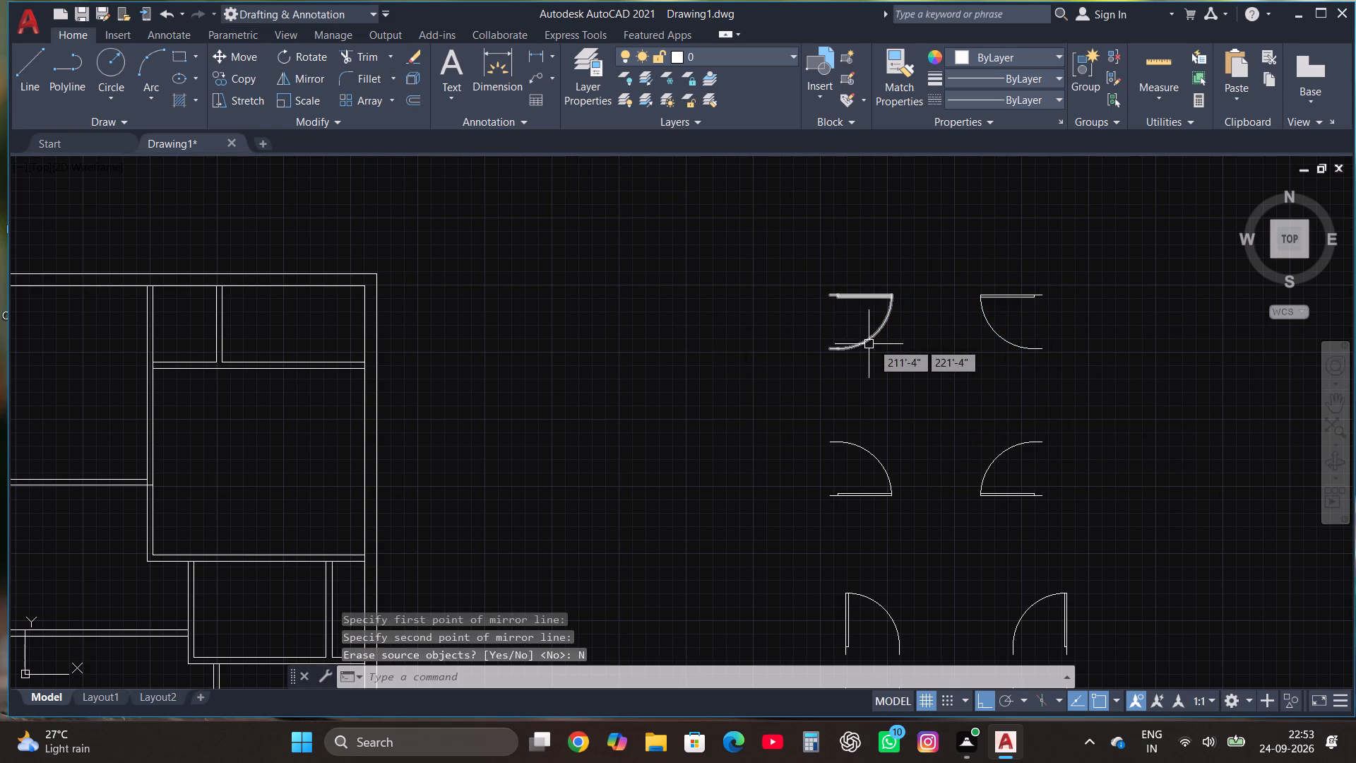
scroll(889, 352, down, 2)
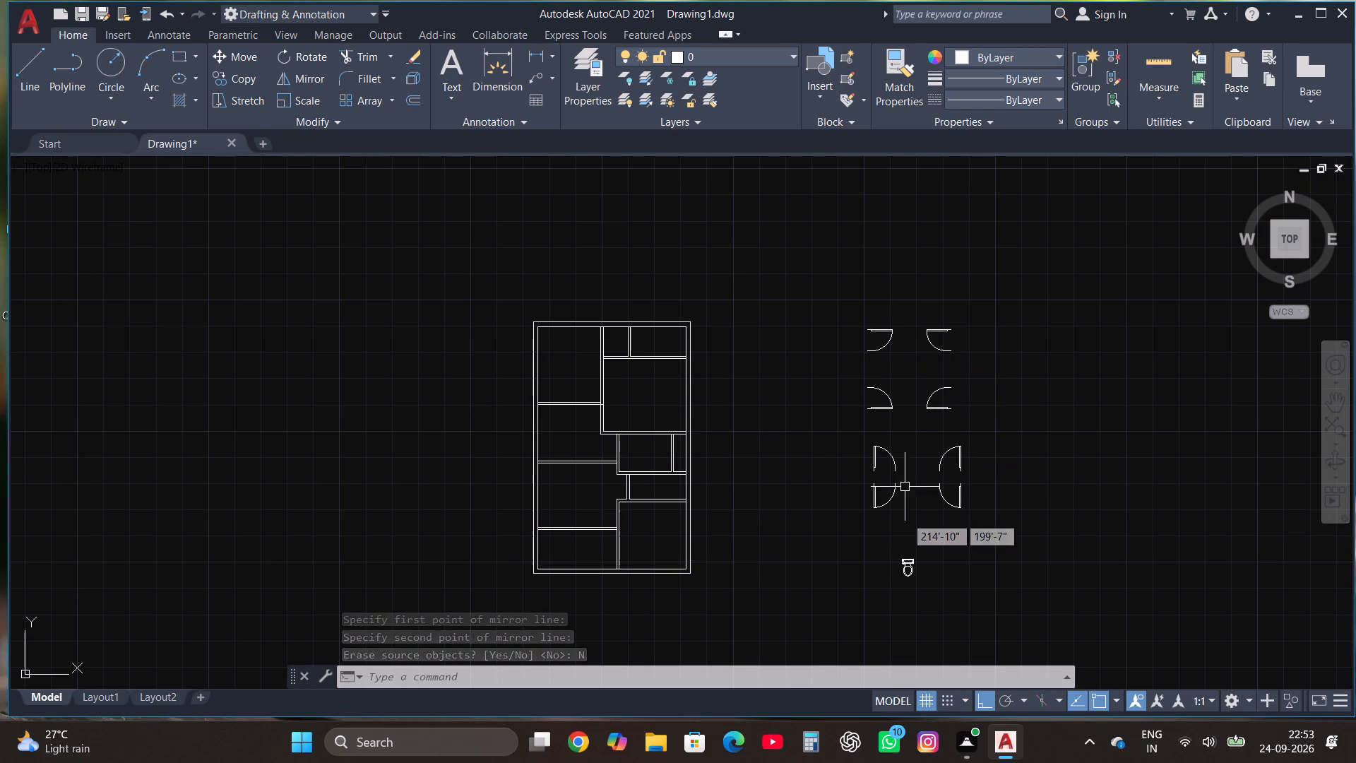
Copy the upper right vertical-leaf door of the group, with Ortho off, into the top-left room's bottom partition near its right end.
scroll(978, 496, up, 1)
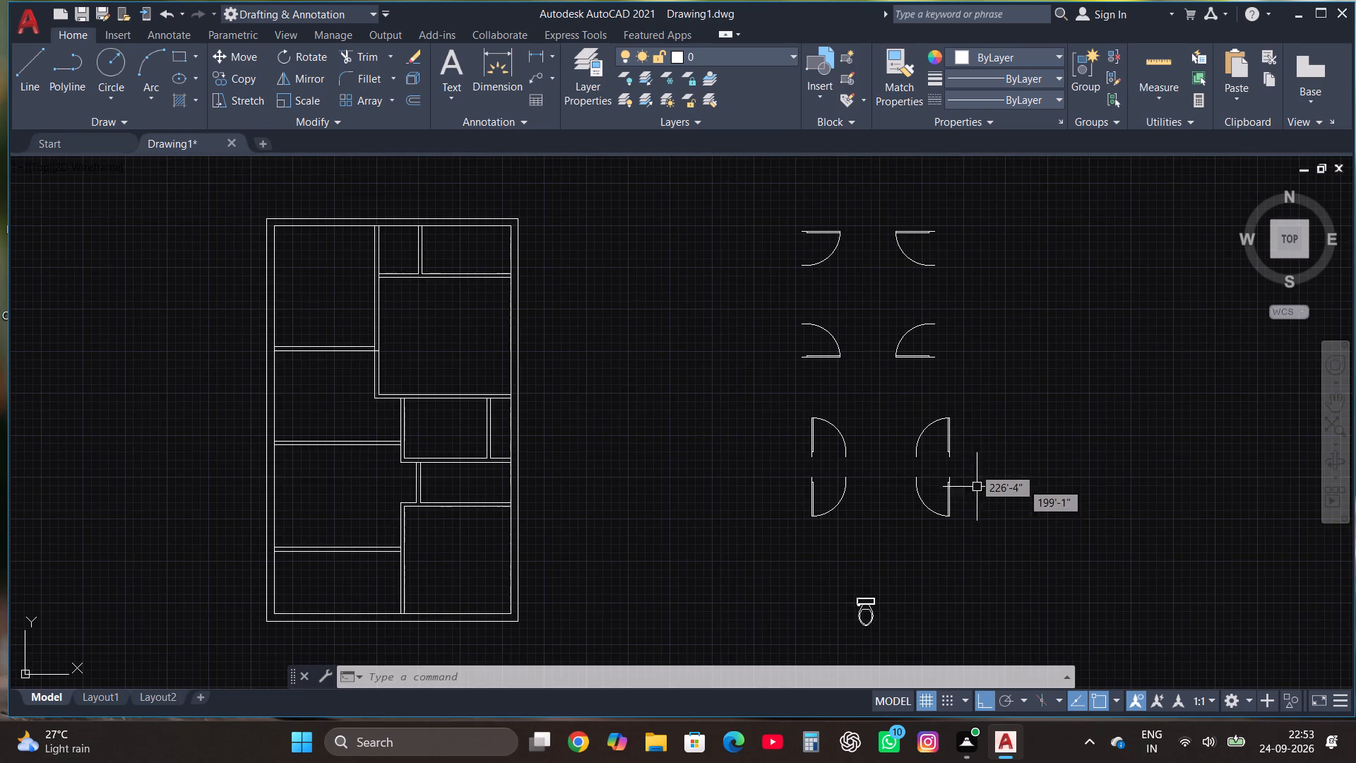
click(950, 438)
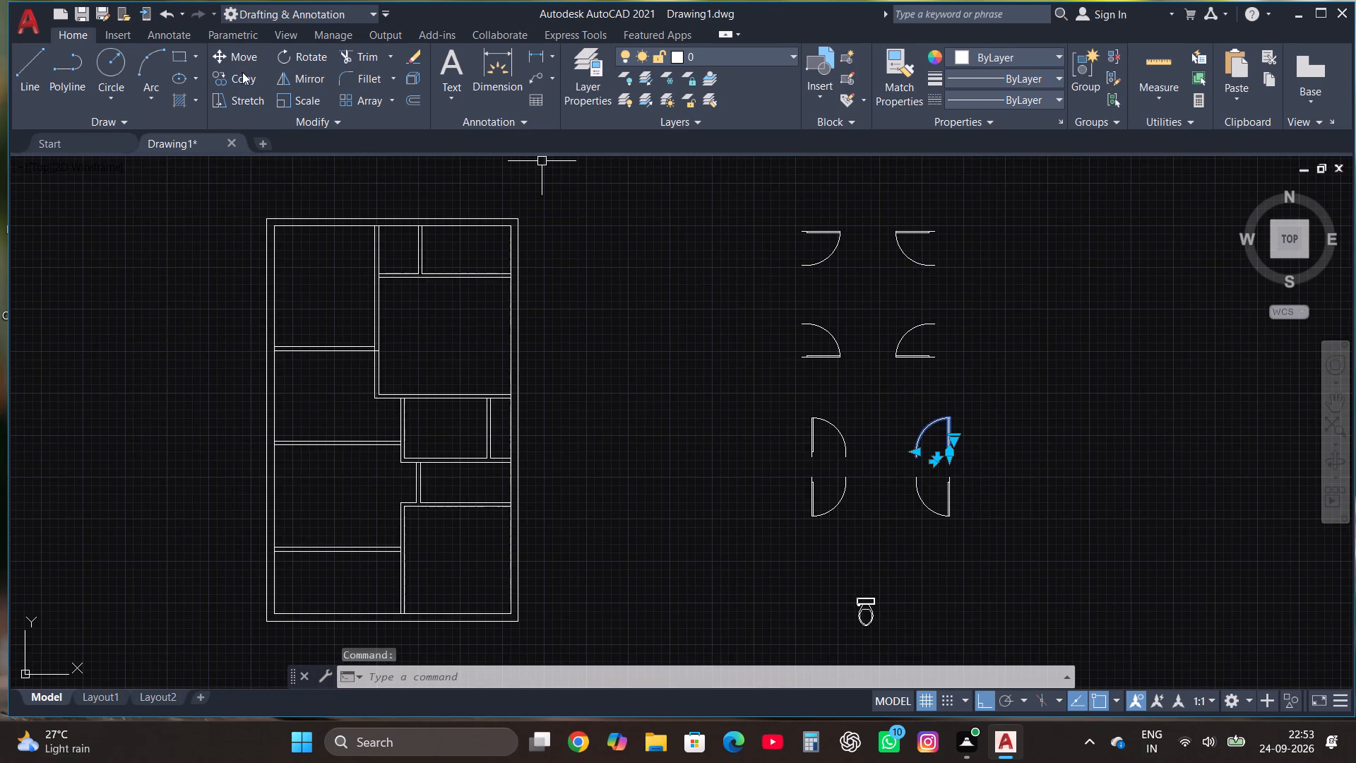
click(246, 77)
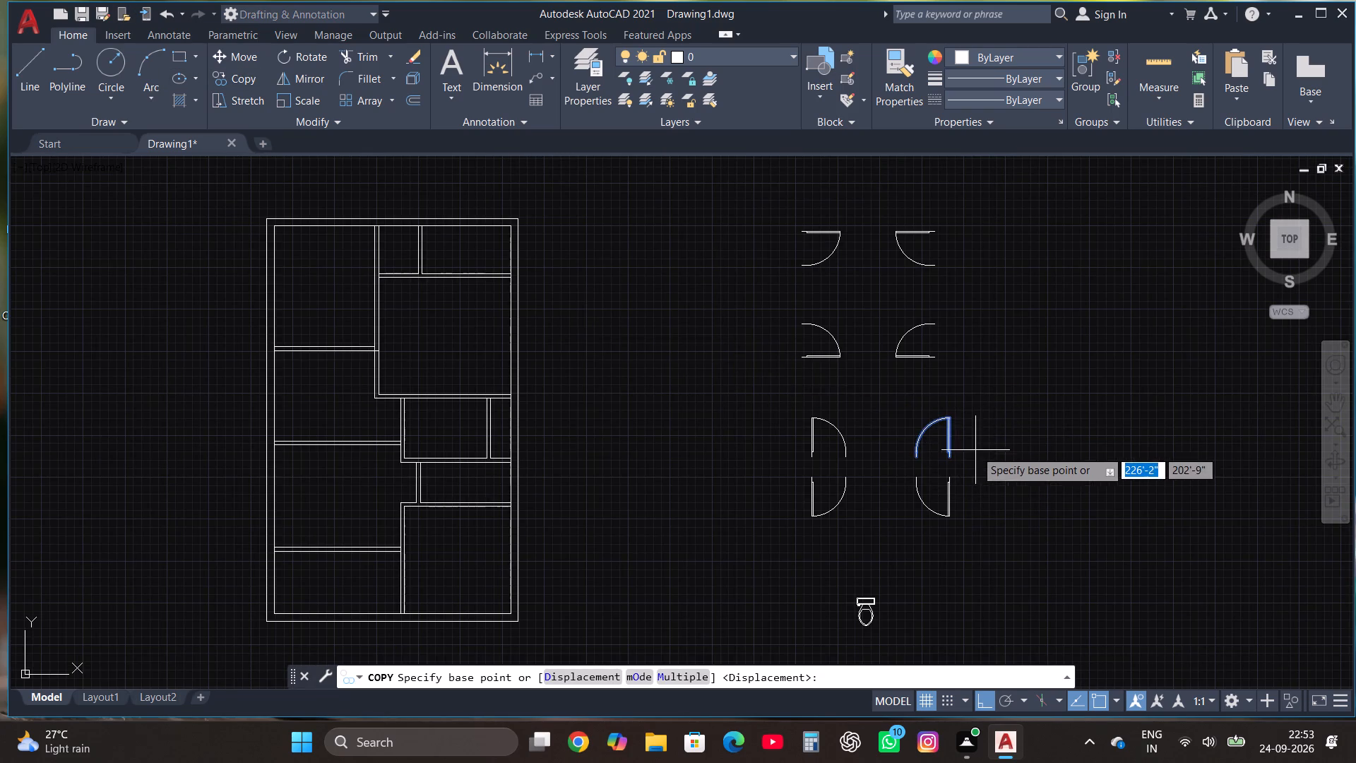
scroll(975, 450, up, 1)
click(932, 461)
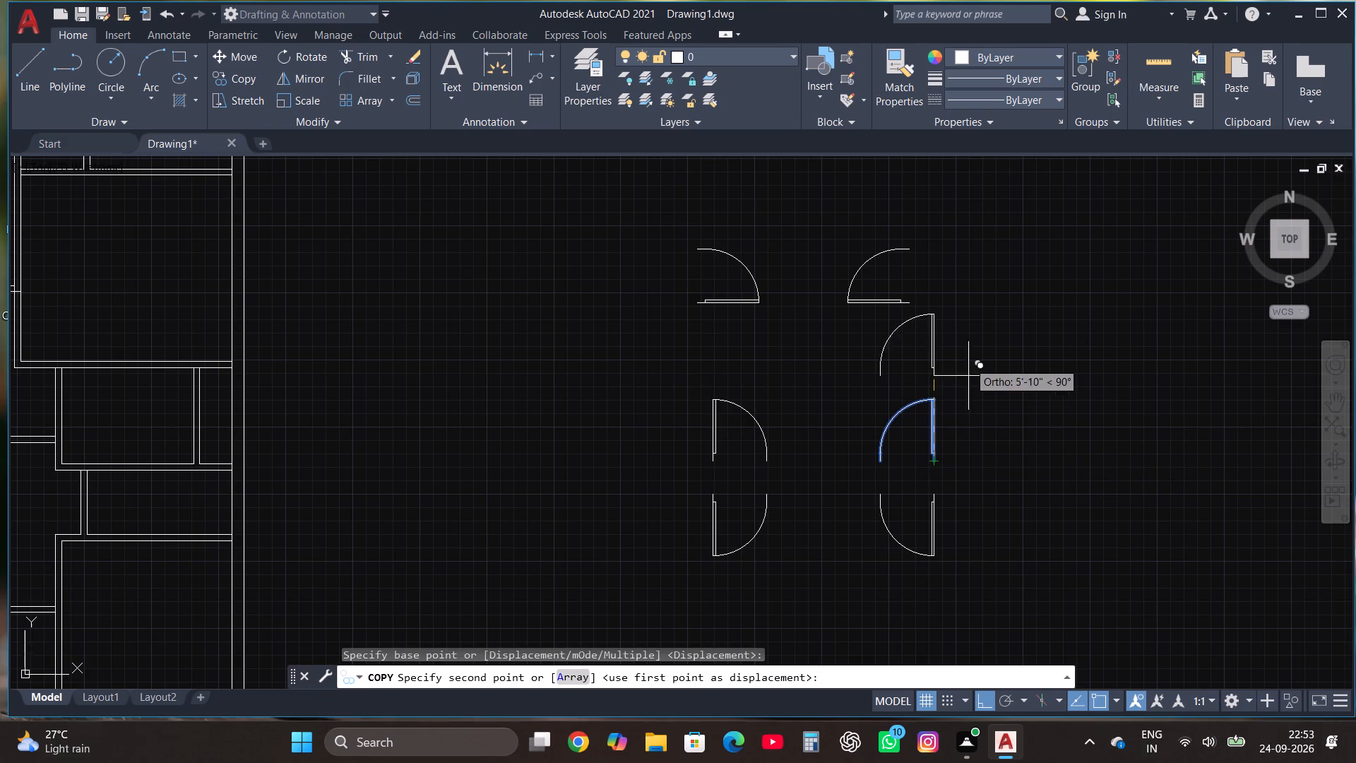
key(F8)
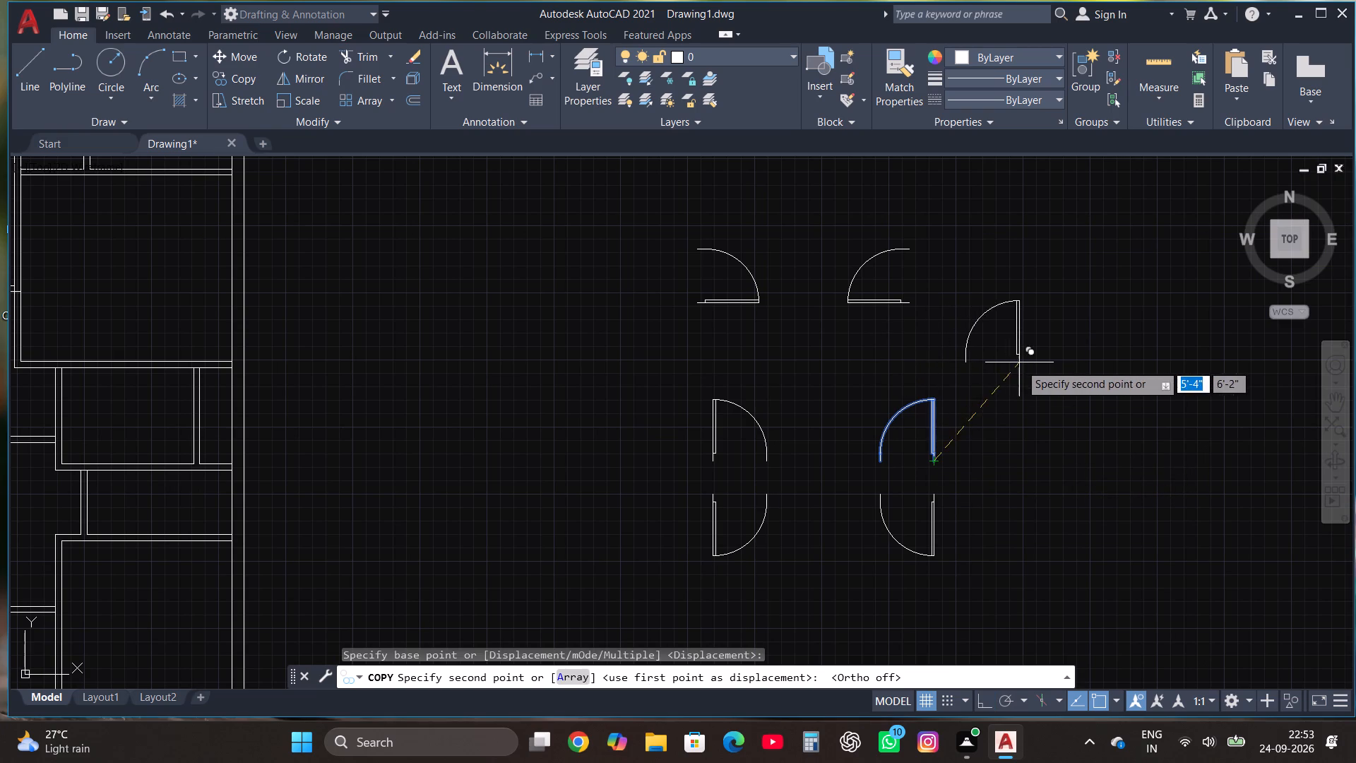
scroll(1023, 368, down, 2)
scroll(613, 314, up, 2)
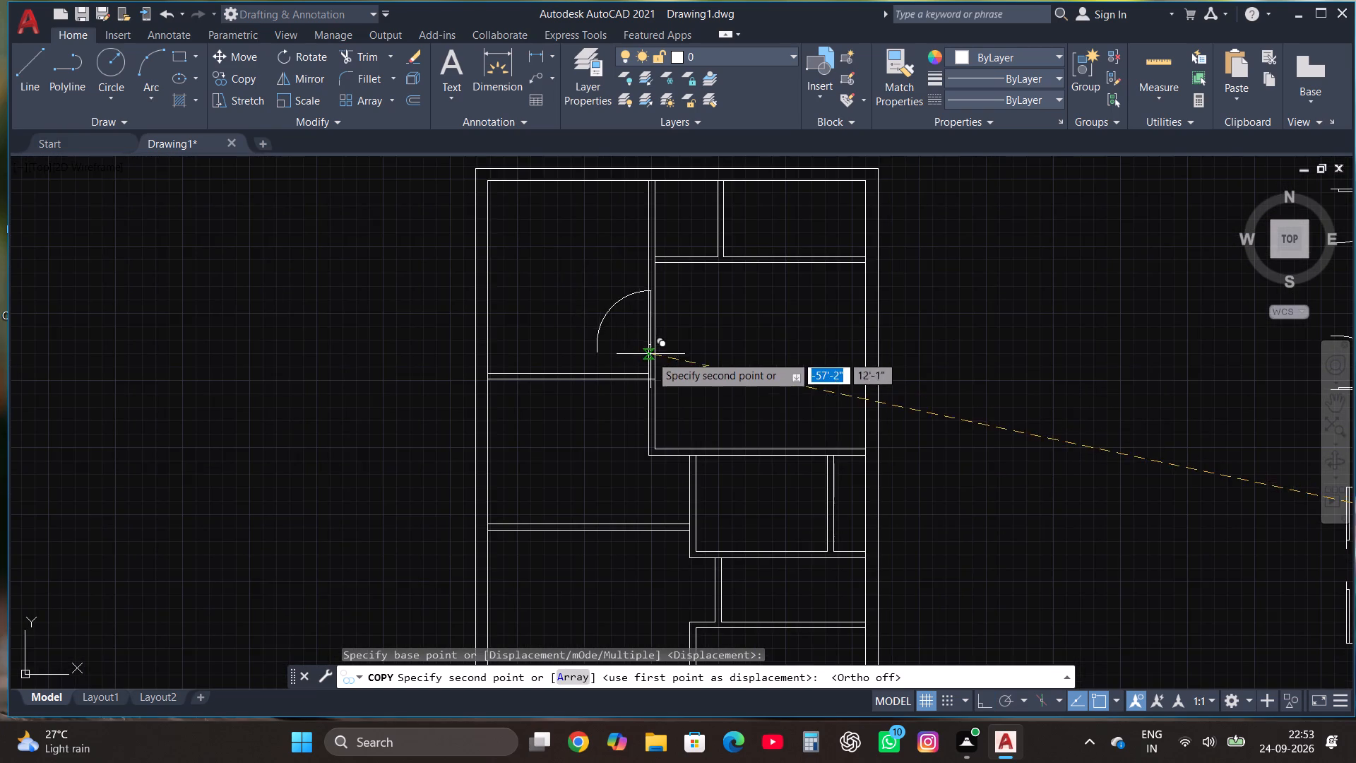
scroll(650, 356, up, 2)
click(626, 415)
scroll(576, 389, down, 3)
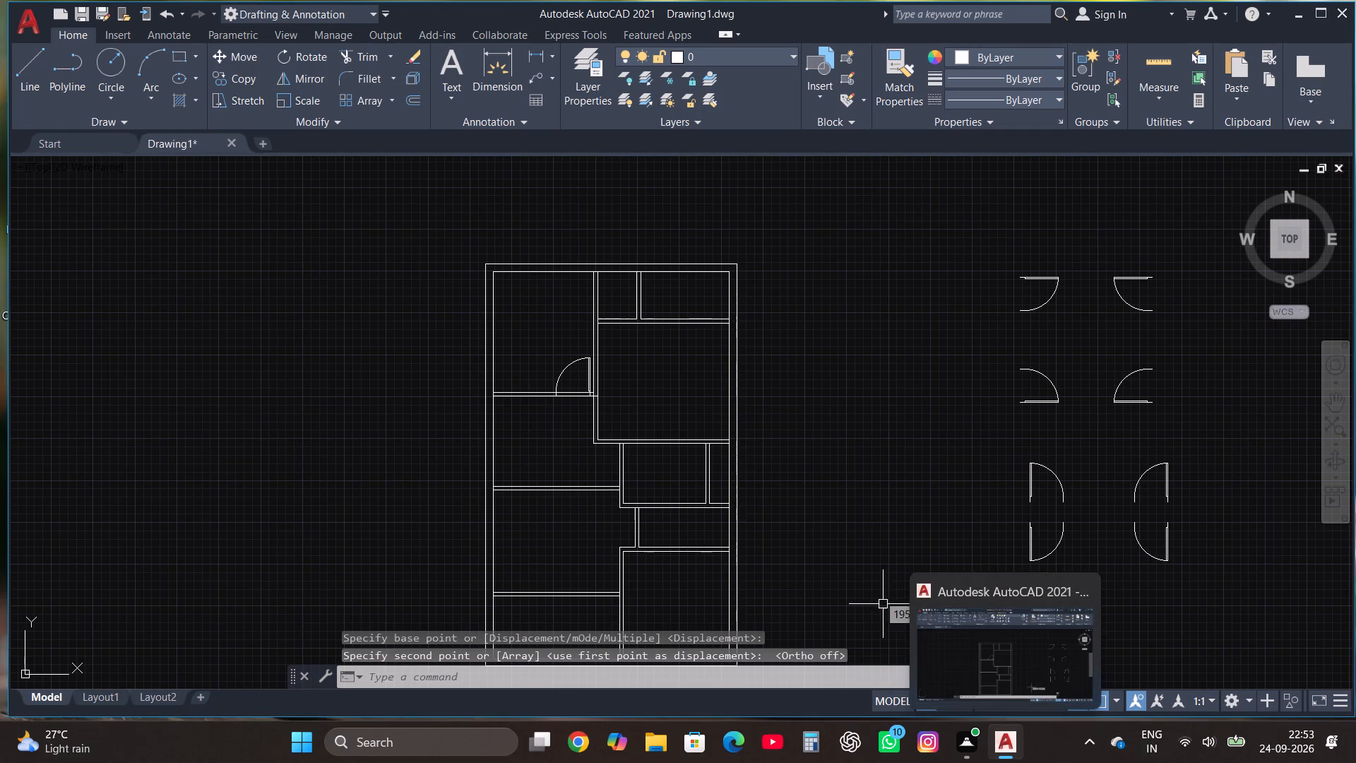
key(Escape)
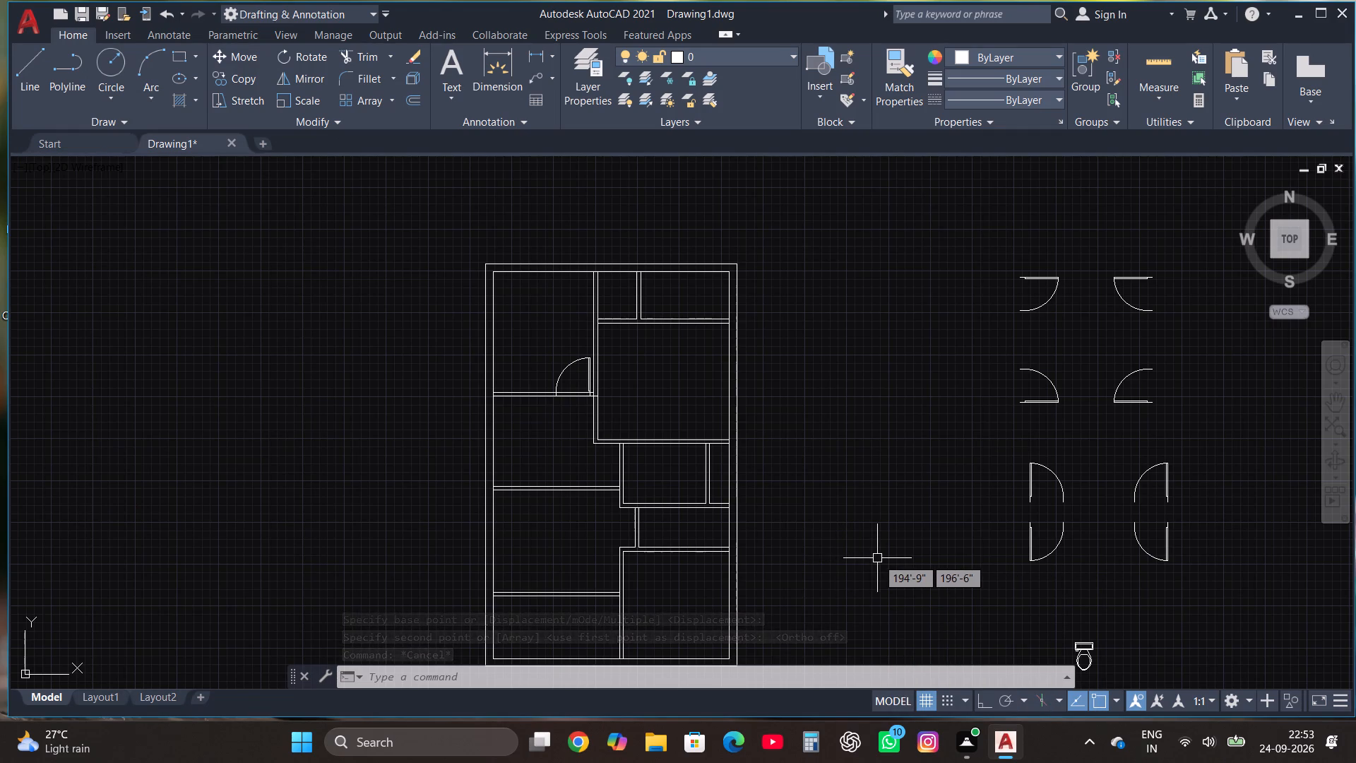
Move the lower right vertical-leaf door of the group onto the second horizontal partition on the plan's left side, near its right end.
click(1165, 534)
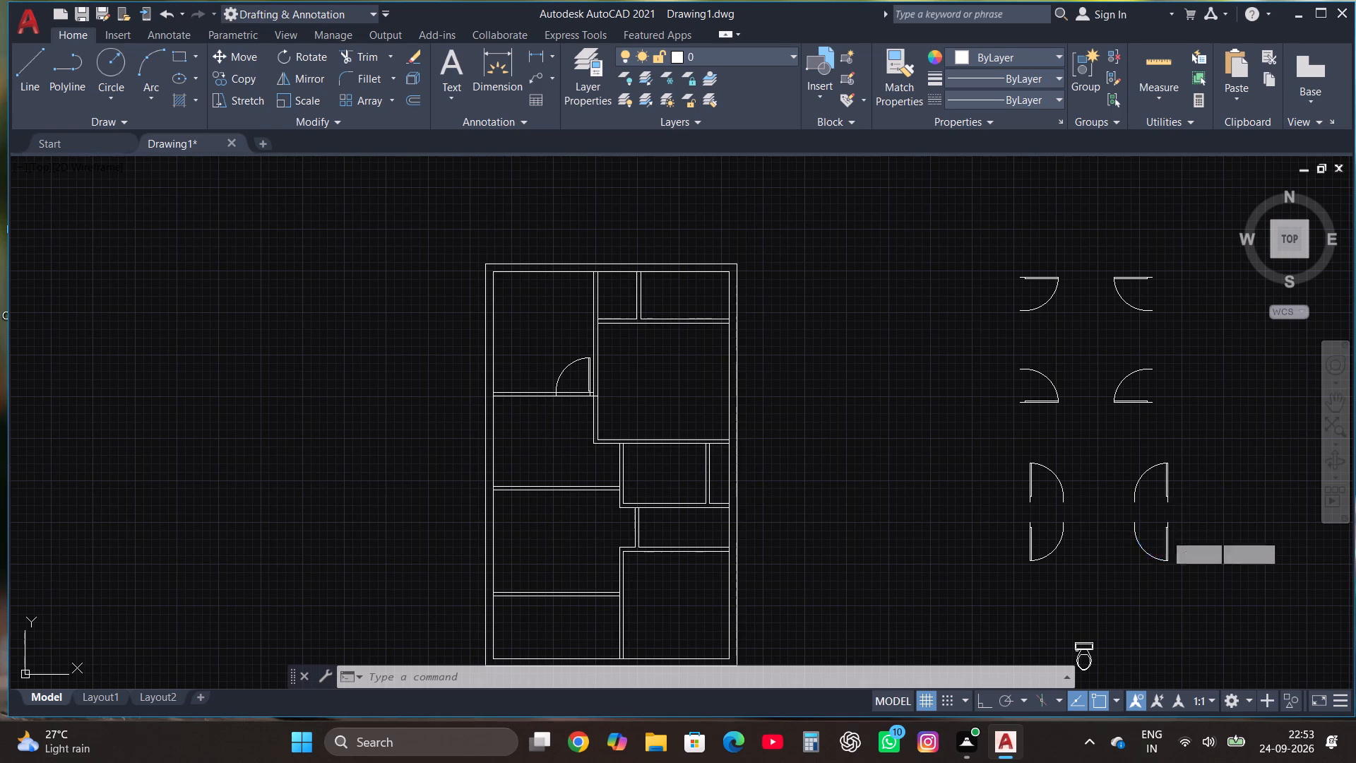
click(229, 57)
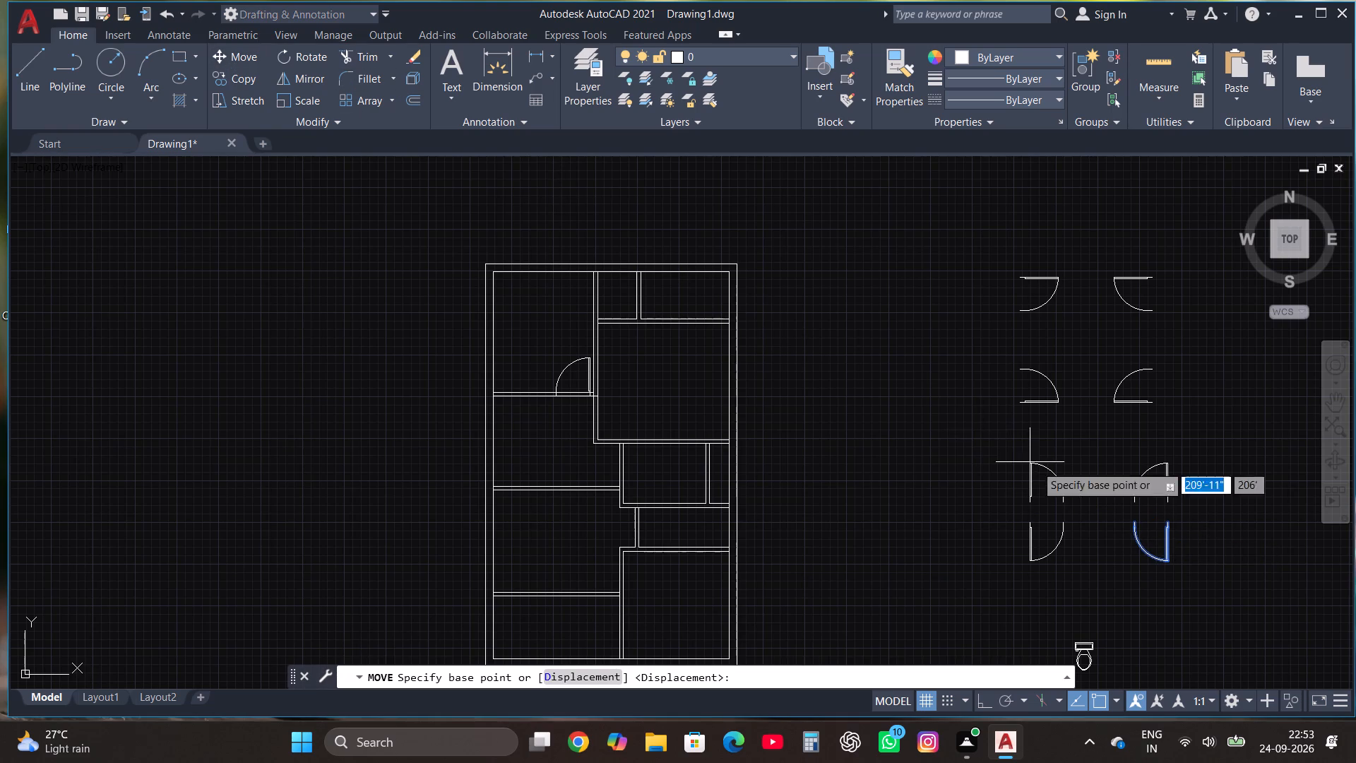
scroll(1177, 523, up, 2)
click(1153, 523)
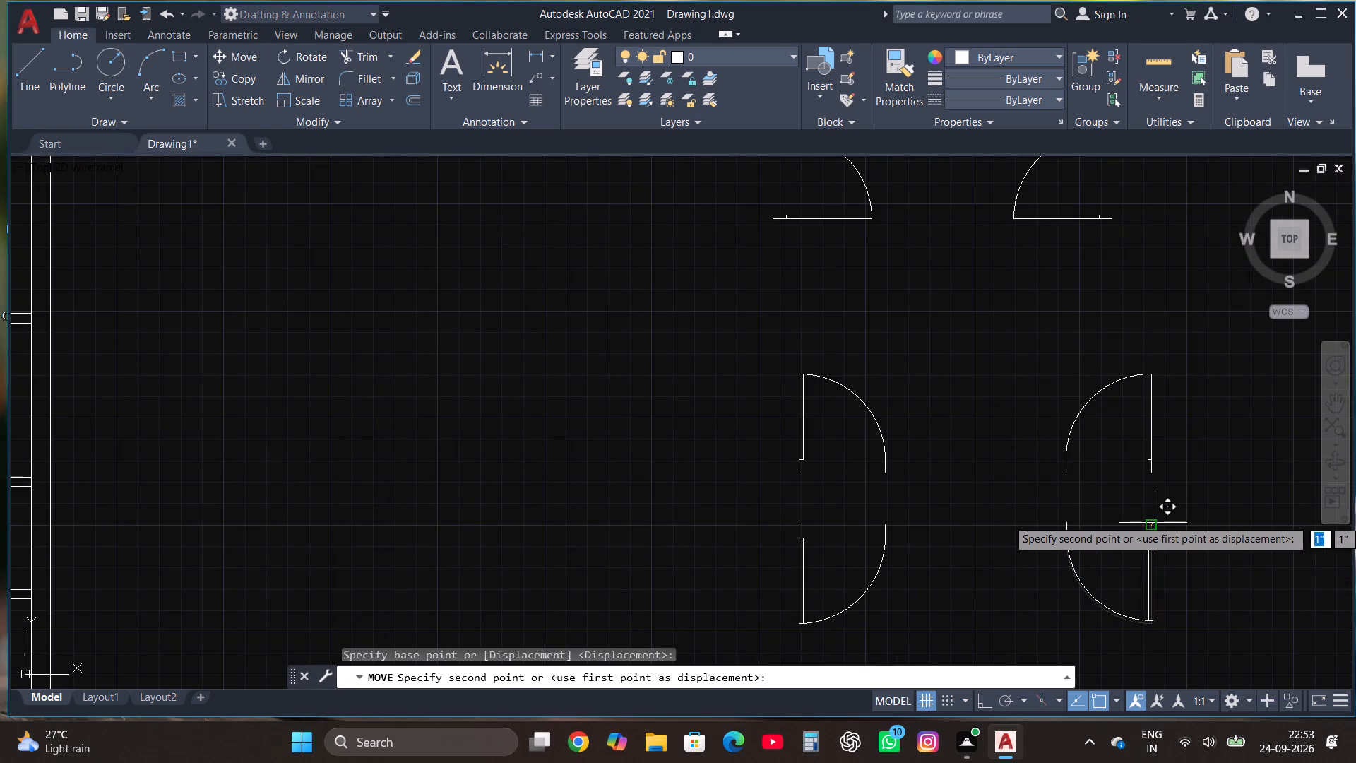
scroll(1129, 497, down, 4)
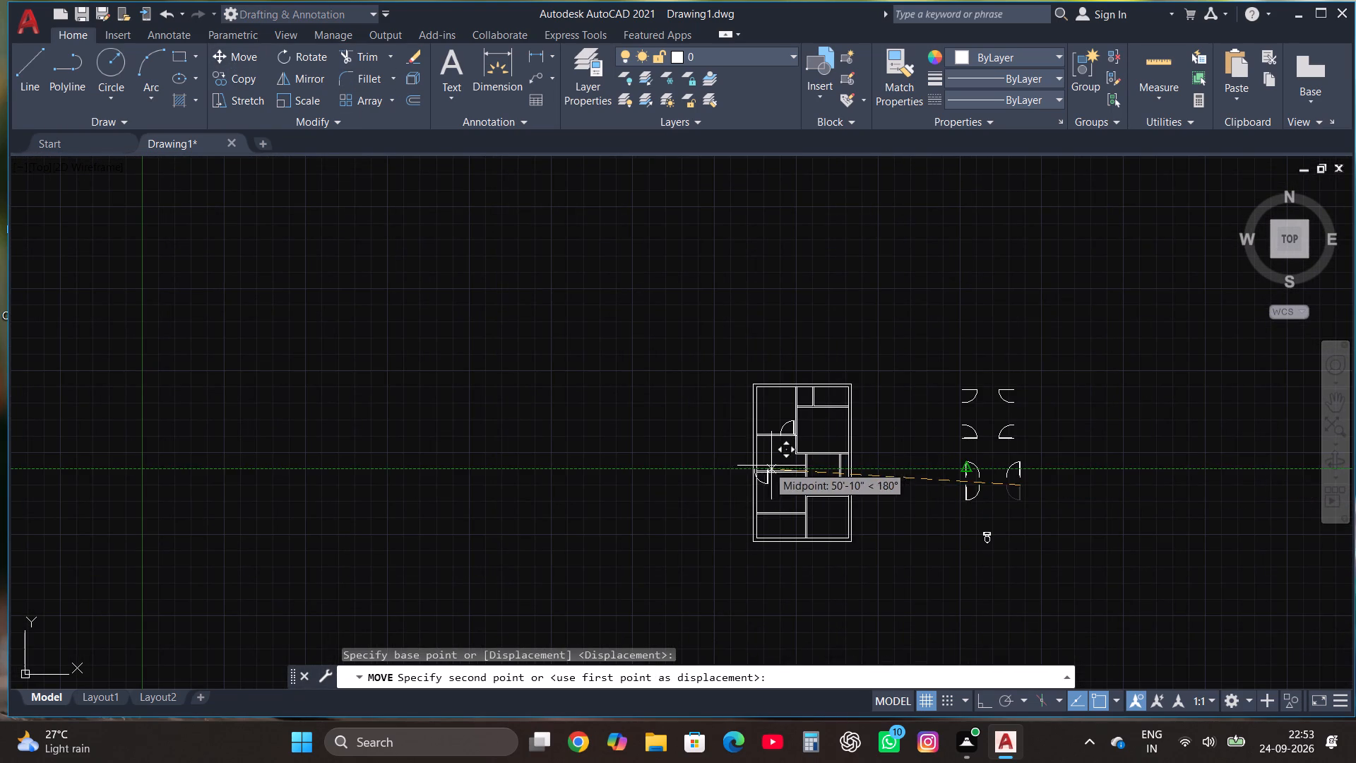
scroll(815, 469, up, 2)
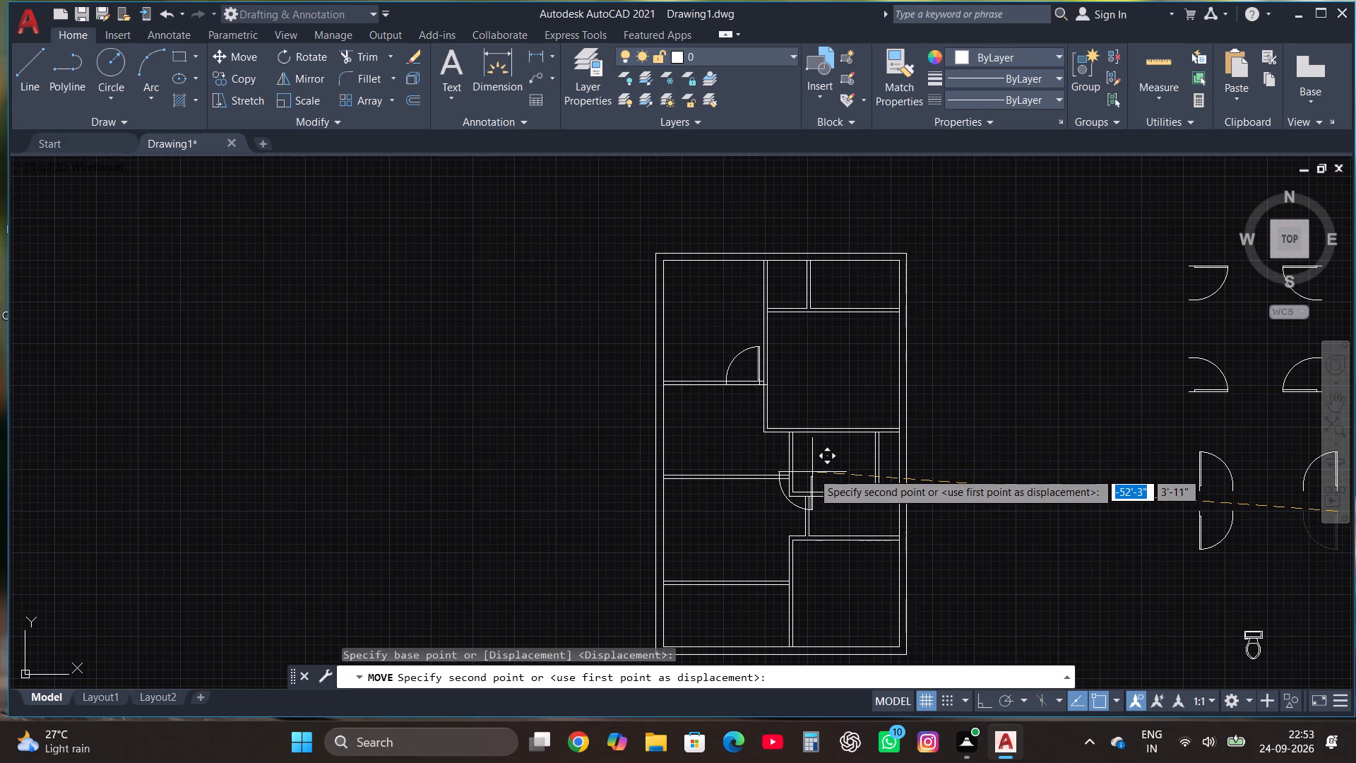
scroll(761, 481, up, 3)
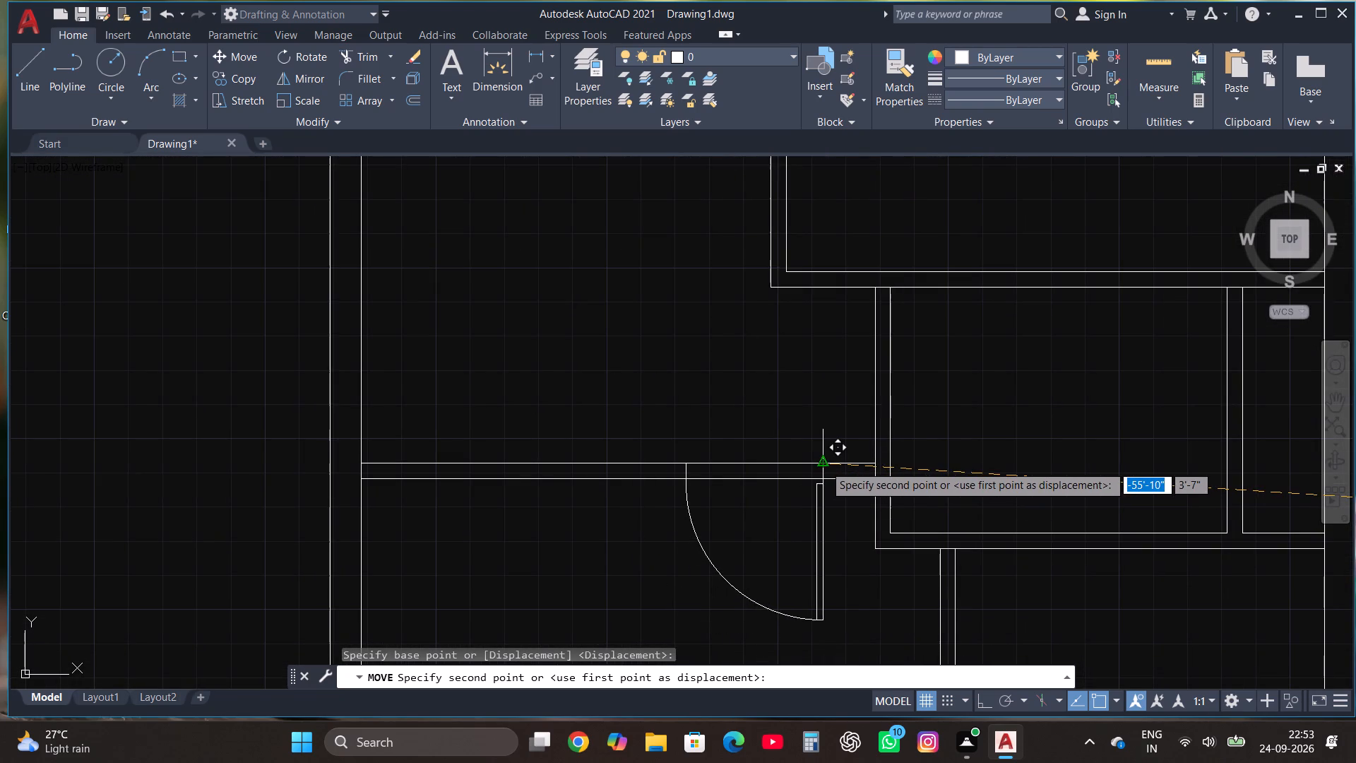
click(840, 466)
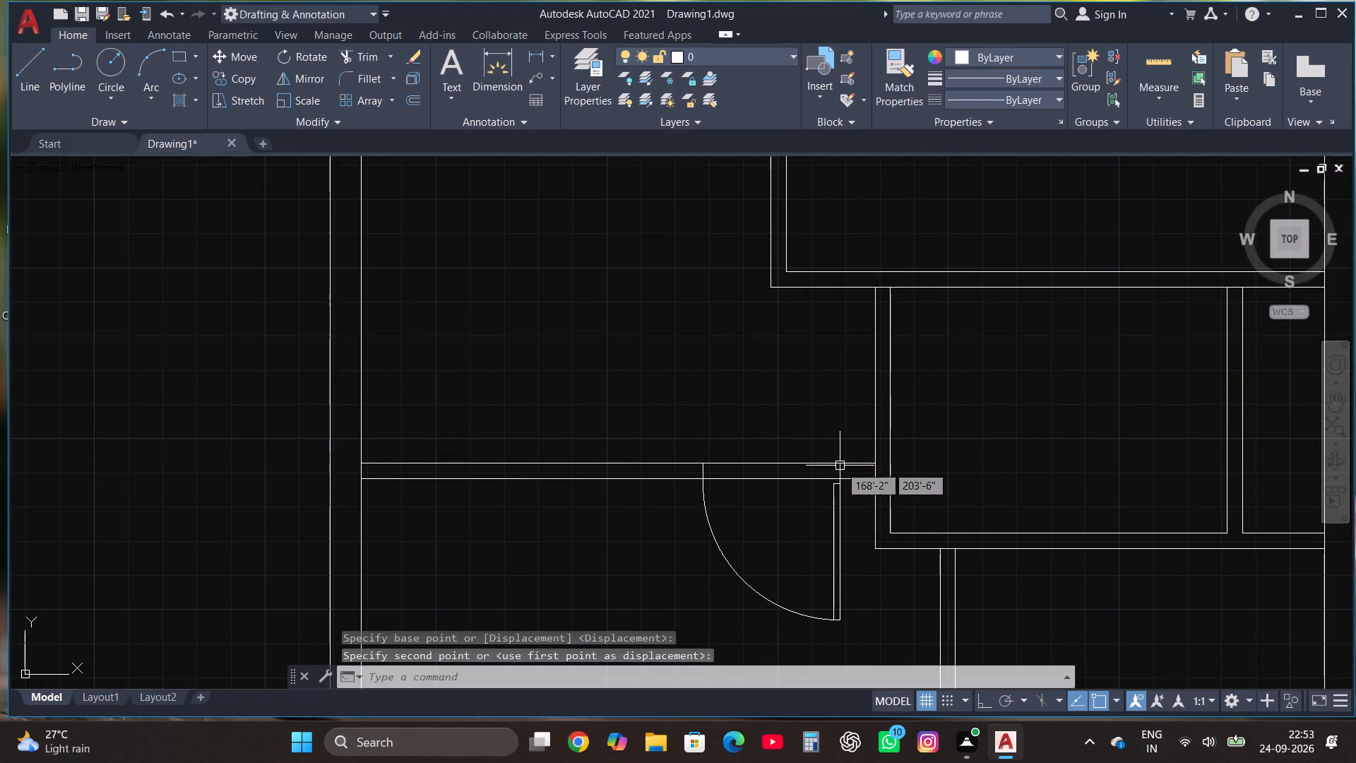
Copy the left horizontal-leaf door with its swing above into the large right room's left partition, just above its bottom corner.
scroll(763, 412, down, 3)
scroll(694, 479, down, 1)
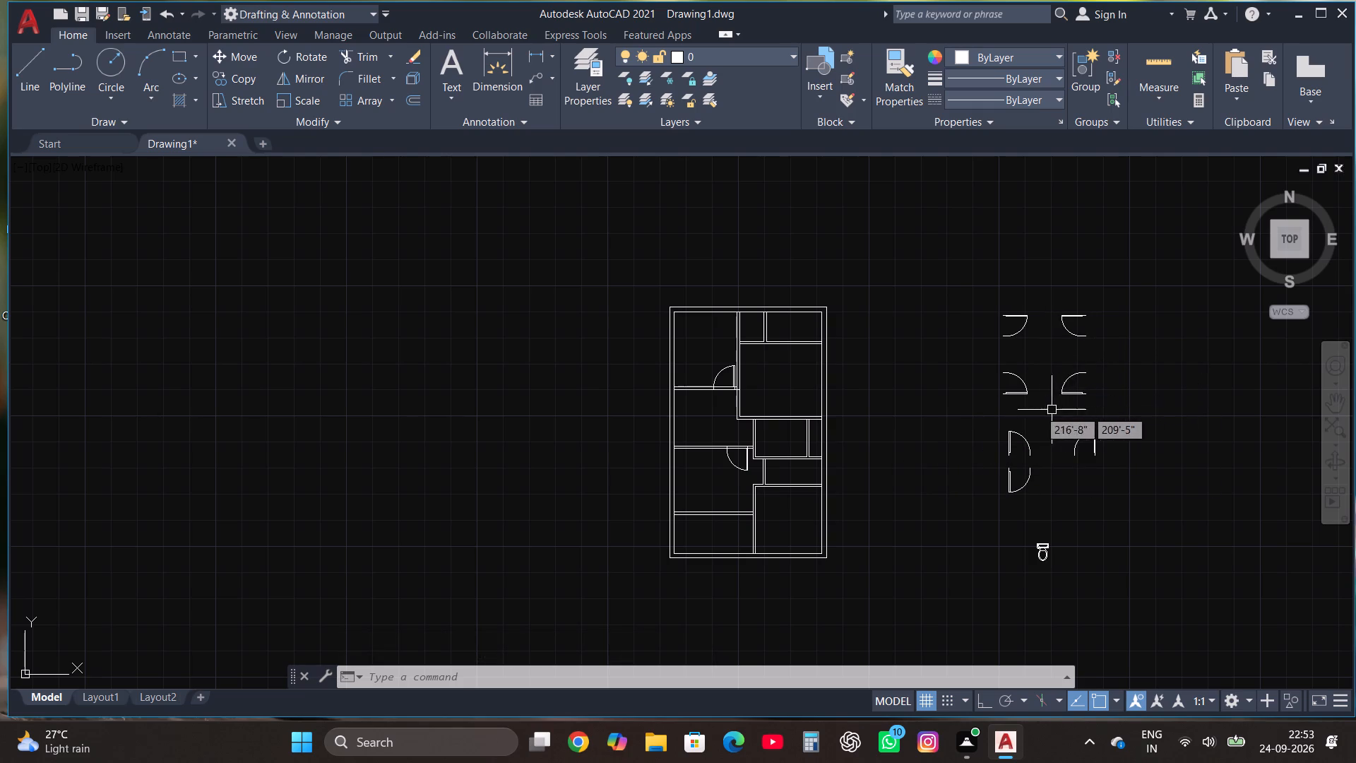
click(1020, 396)
click(248, 80)
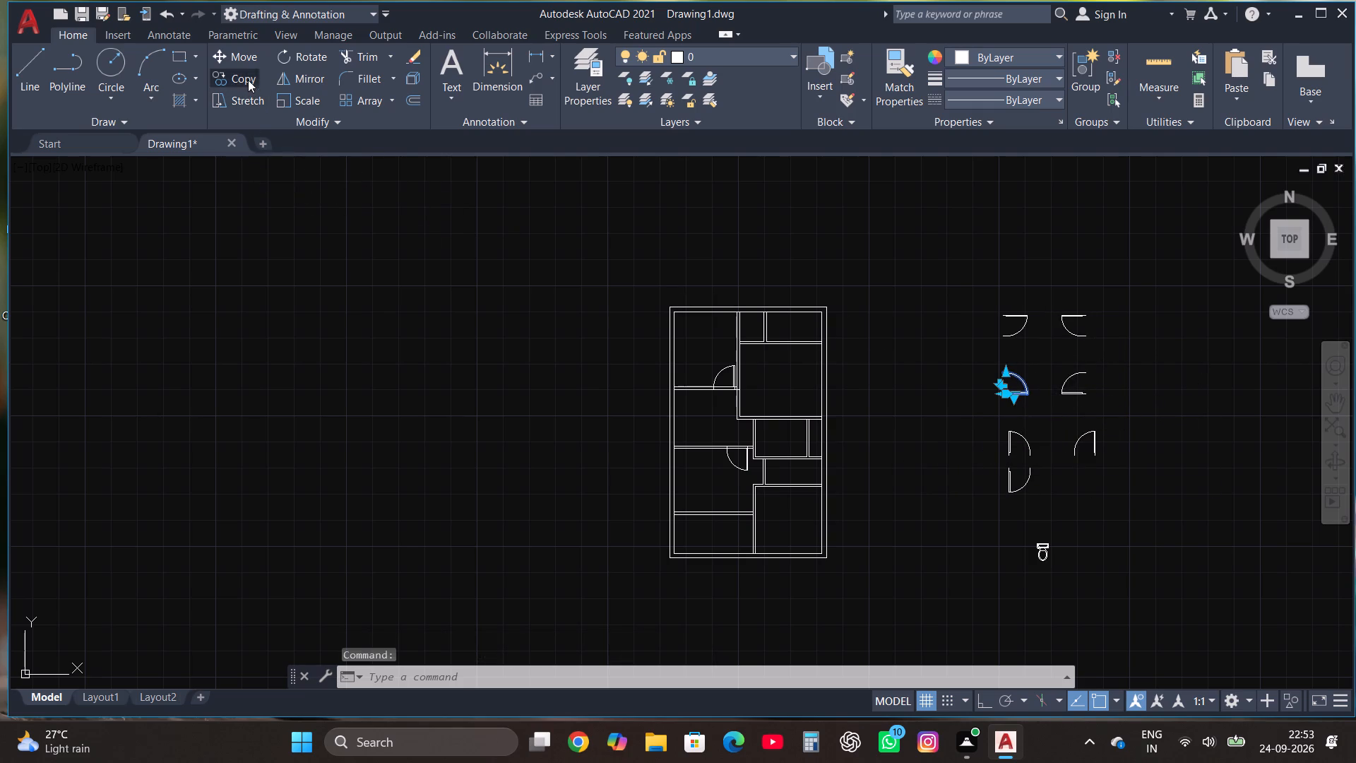
scroll(991, 394, up, 2)
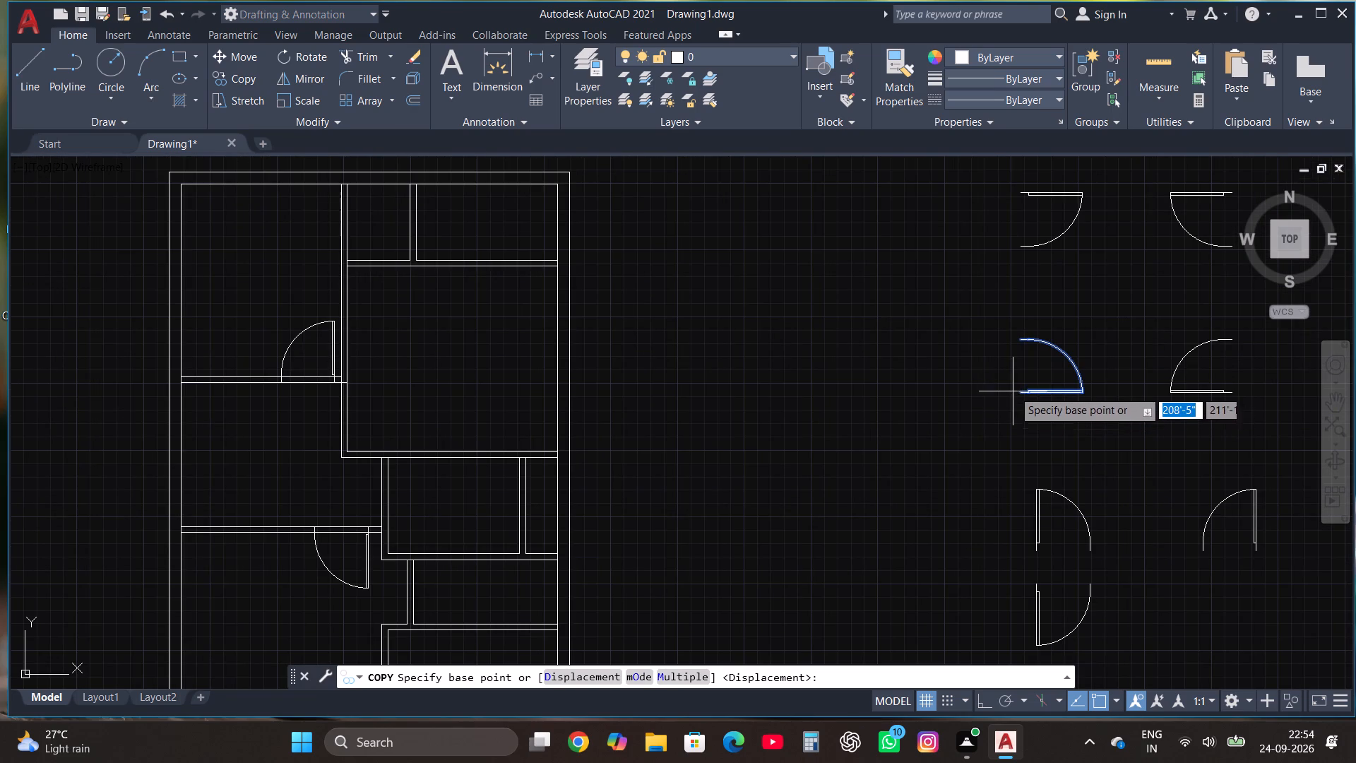
click(1018, 391)
scroll(928, 466, down, 2)
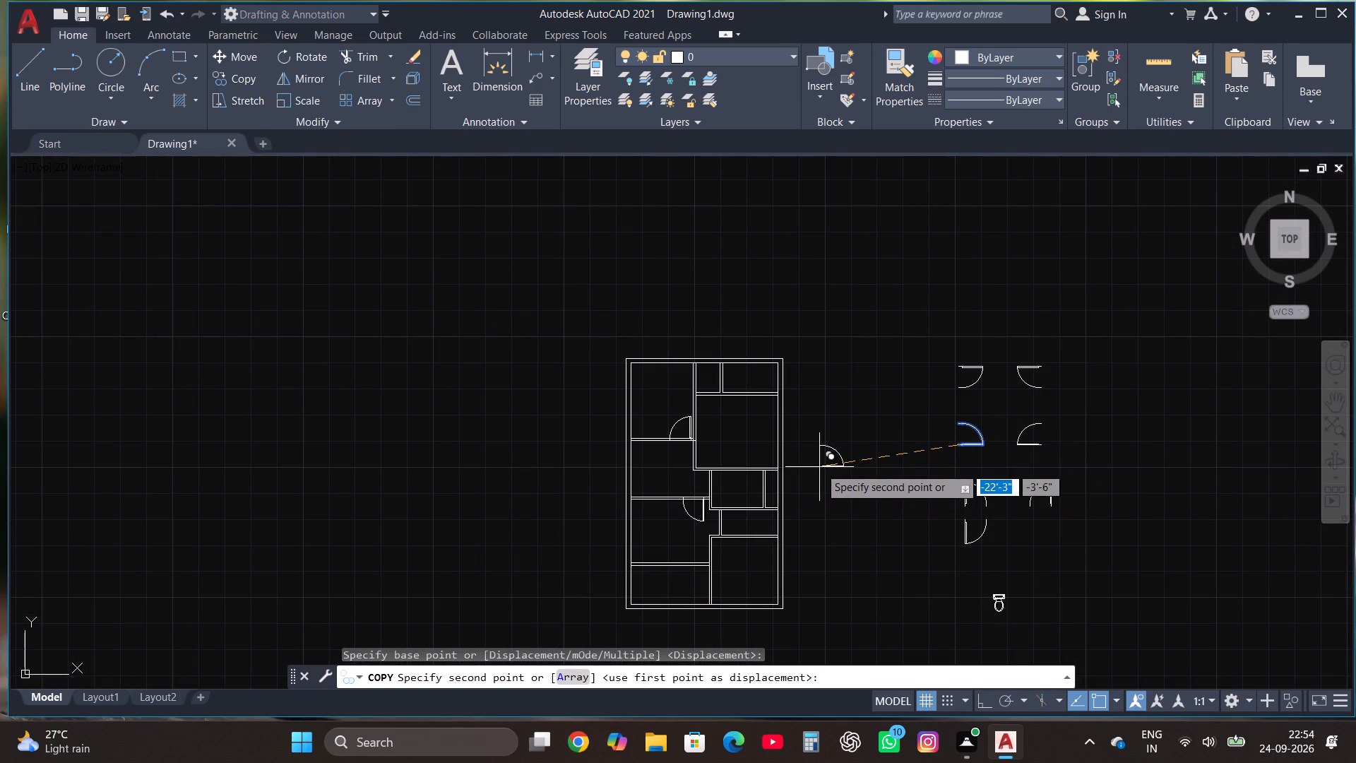
scroll(749, 466, up, 3)
scroll(557, 462, up, 1)
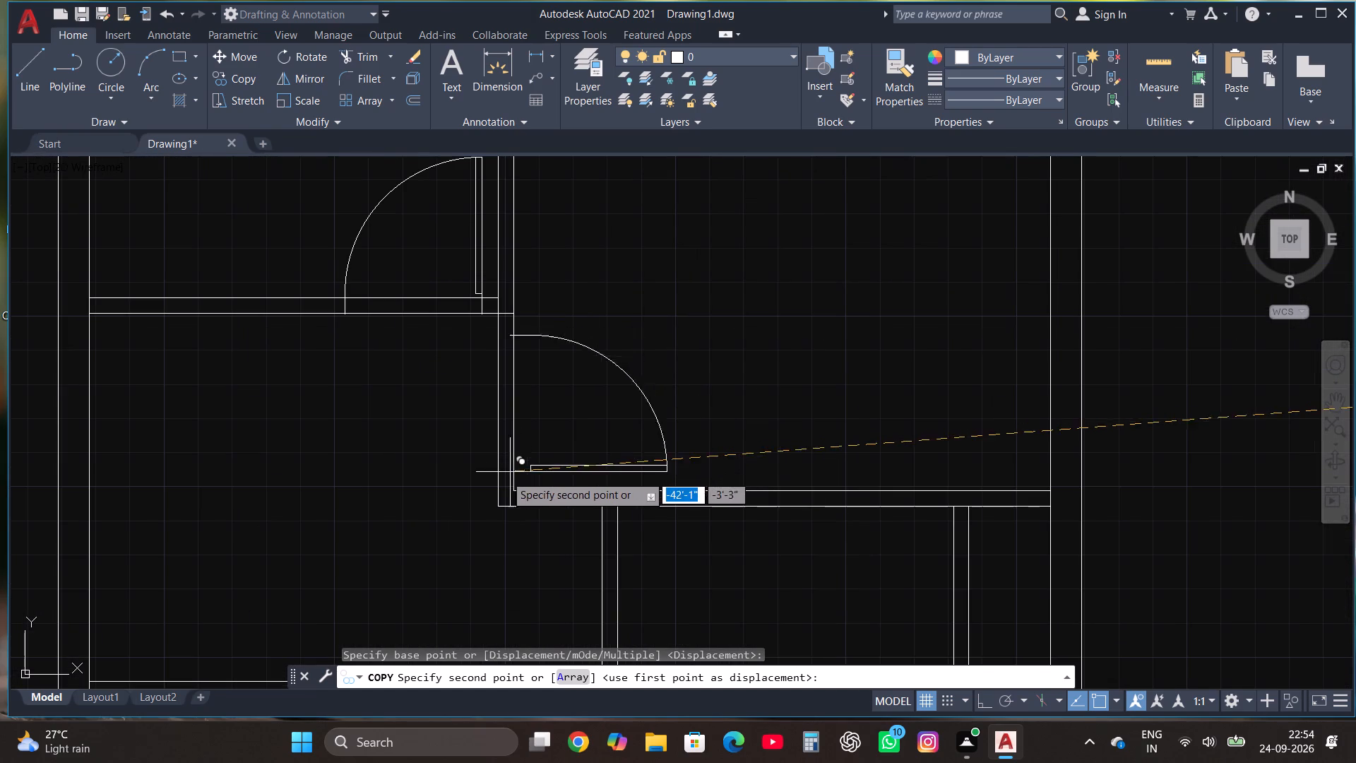
click(501, 485)
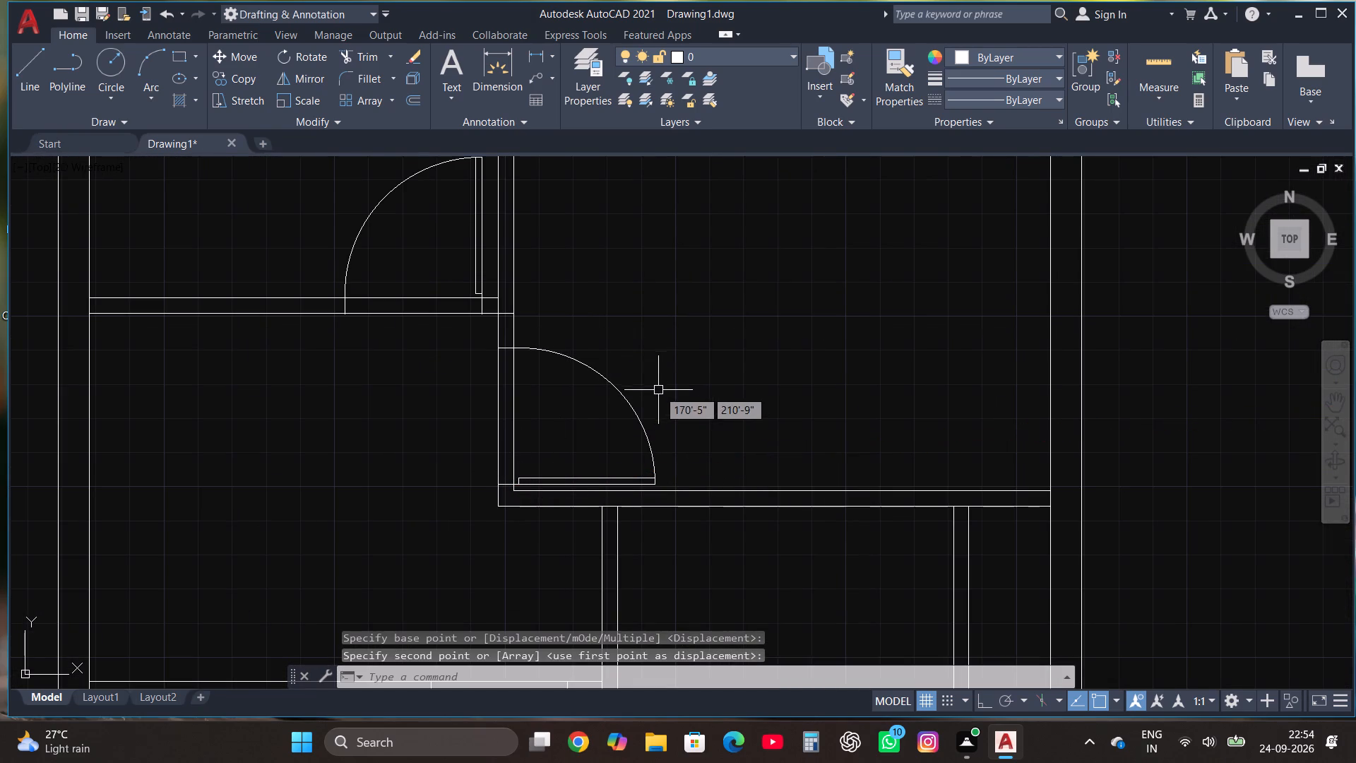
Copy the upper left vertical-leaf door of the group into the bottom partition of the small top-right room, beside its left wall.
scroll(485, 329, up, 3)
scroll(481, 333, down, 4)
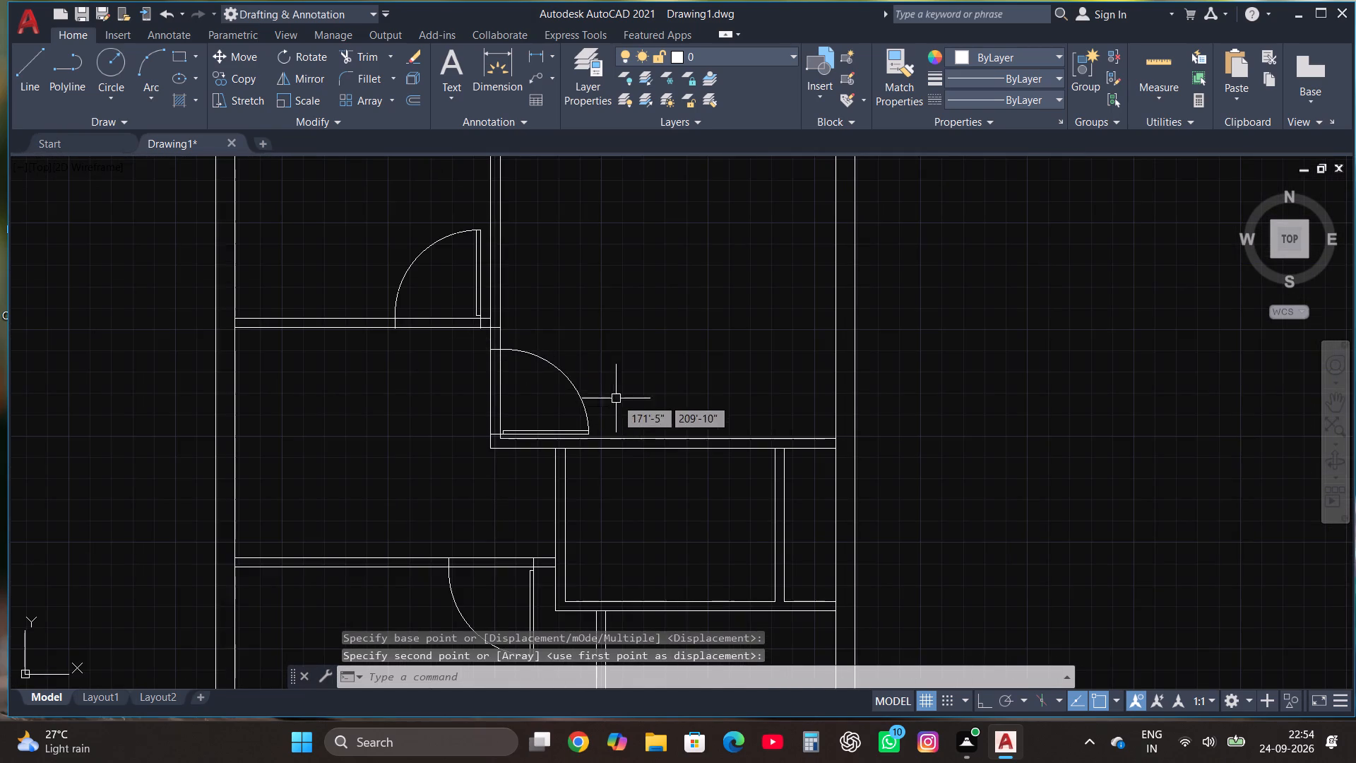
scroll(617, 398, down, 2)
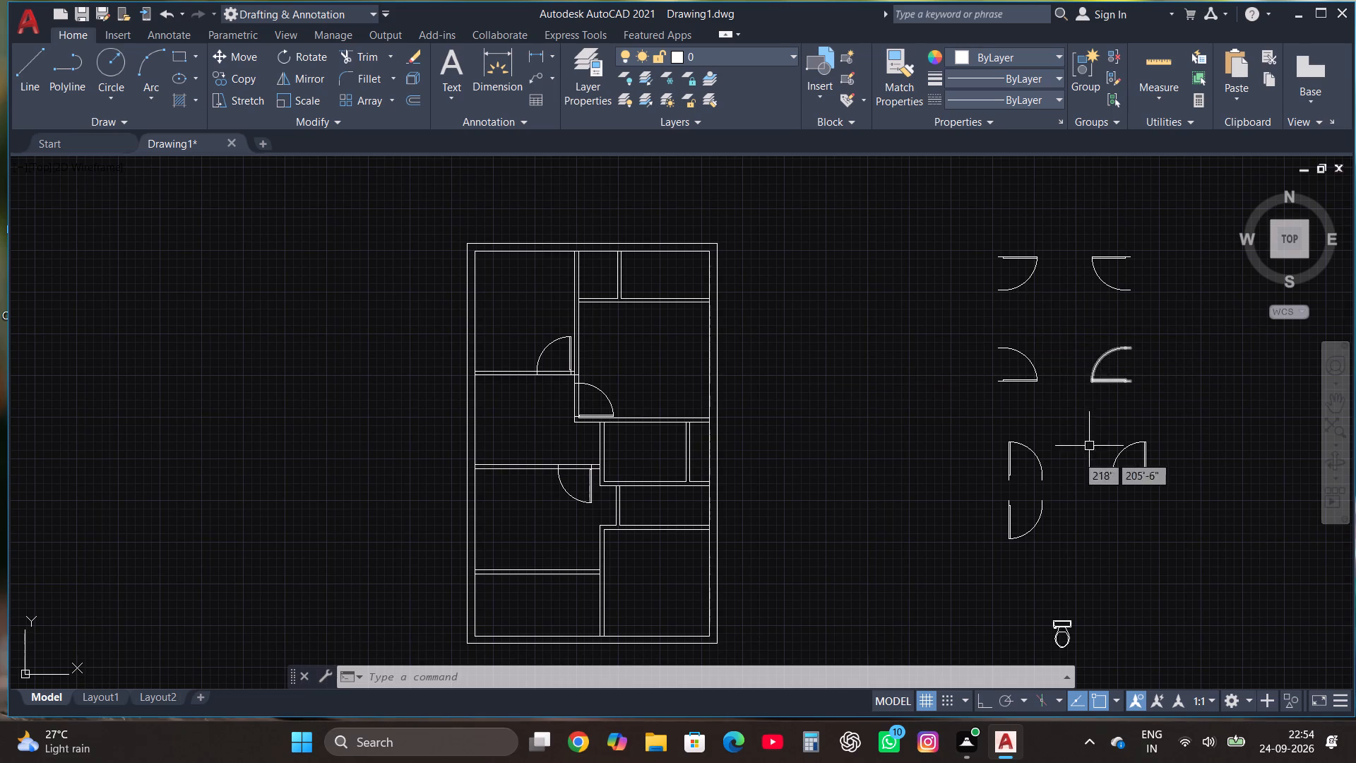
click(1001, 469)
click(1035, 470)
drag(1018, 471, 1004, 462)
click(980, 459)
click(237, 87)
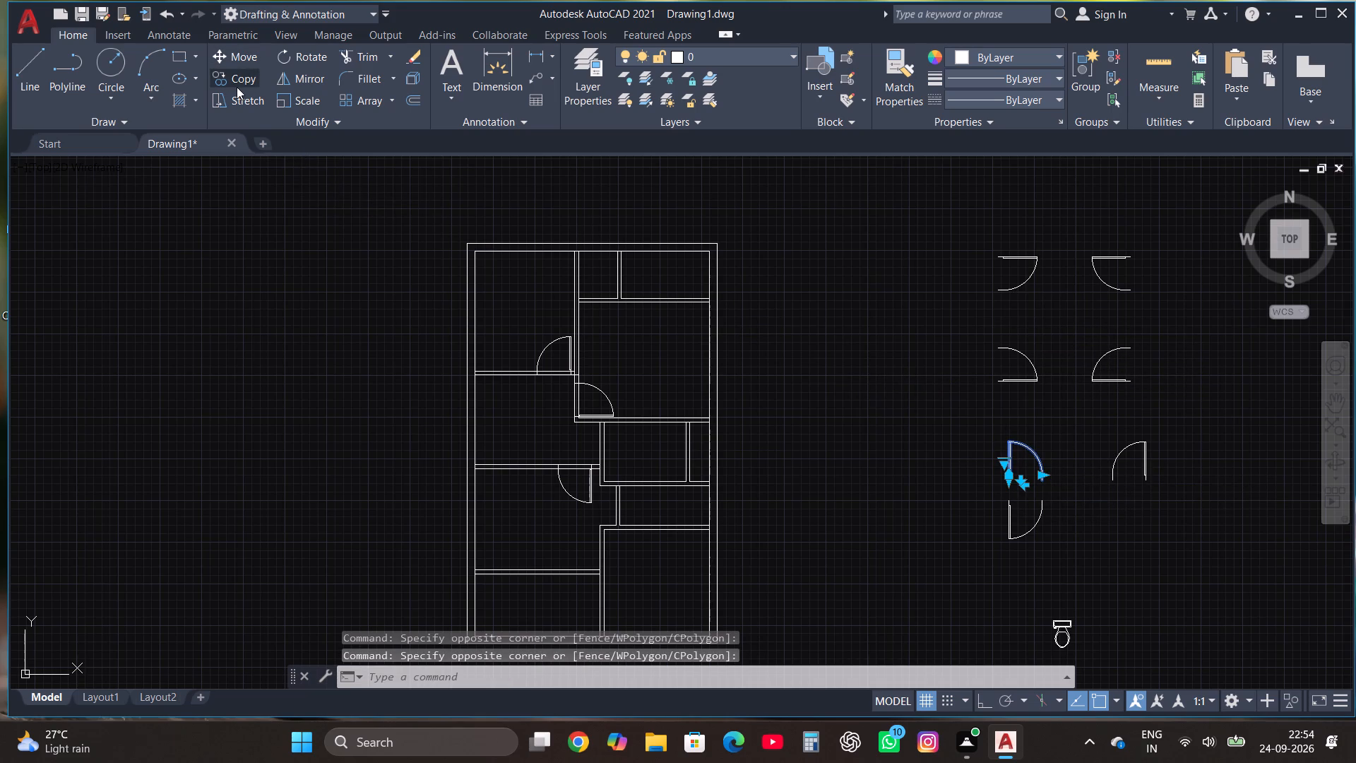
click(1009, 480)
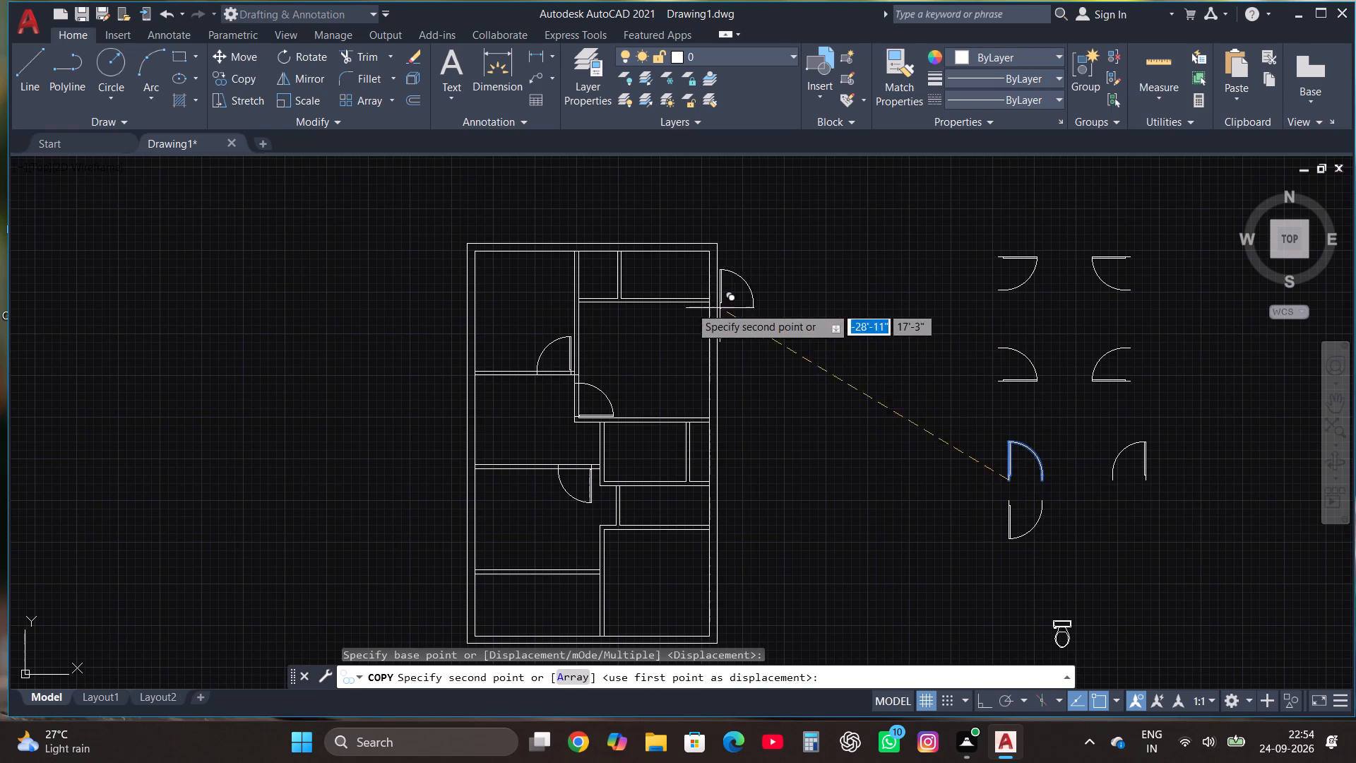
scroll(634, 293, up, 3)
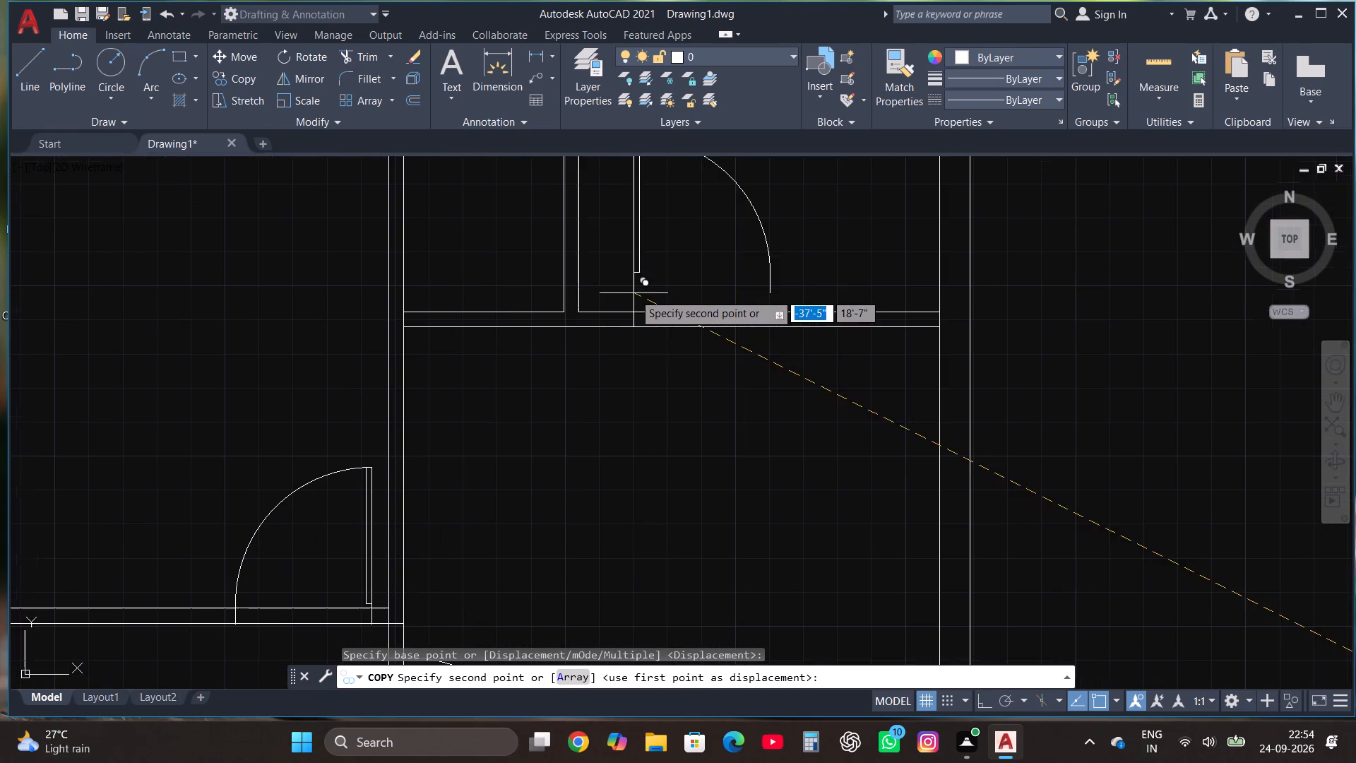
click(585, 328)
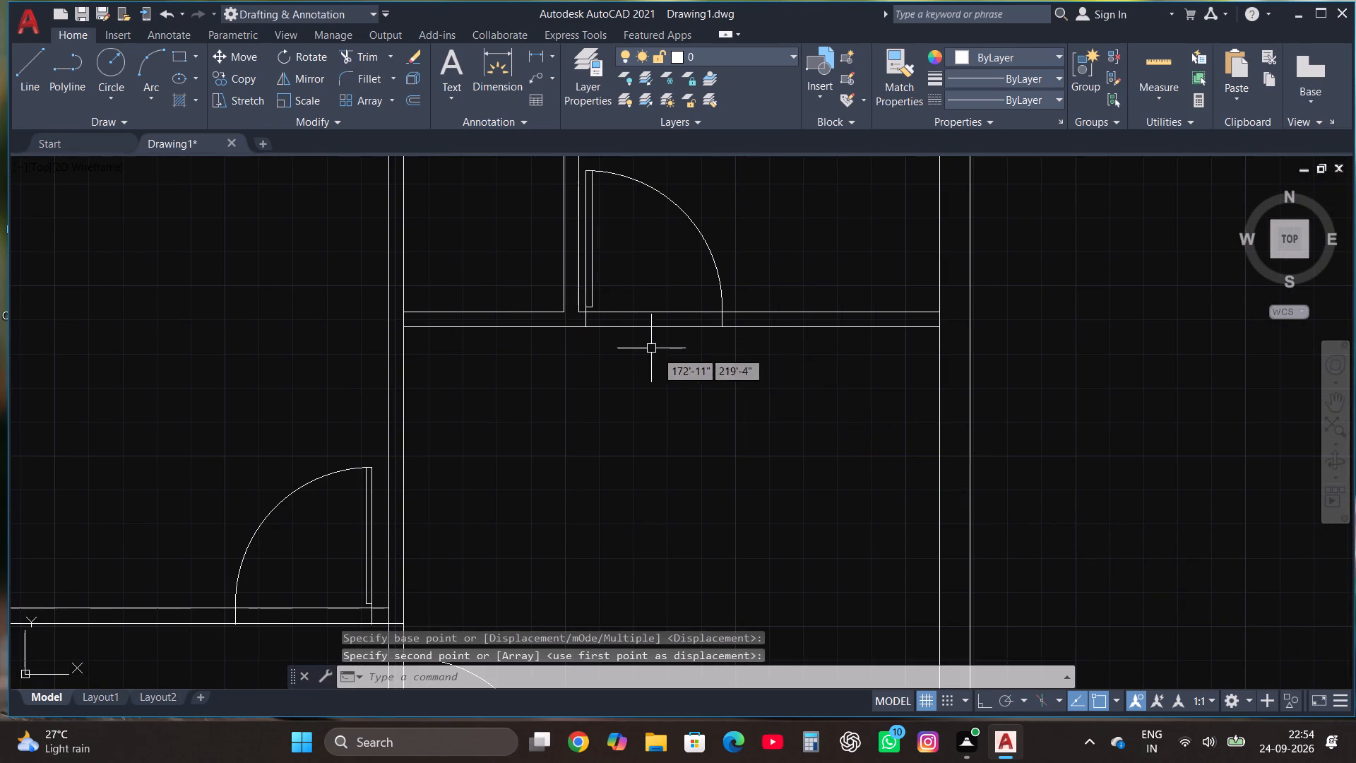
Scale the small top-right room's door down slightly by eye about its lower hinge-side corner.
scroll(660, 367, down, 2)
scroll(660, 285, up, 2)
click(643, 312)
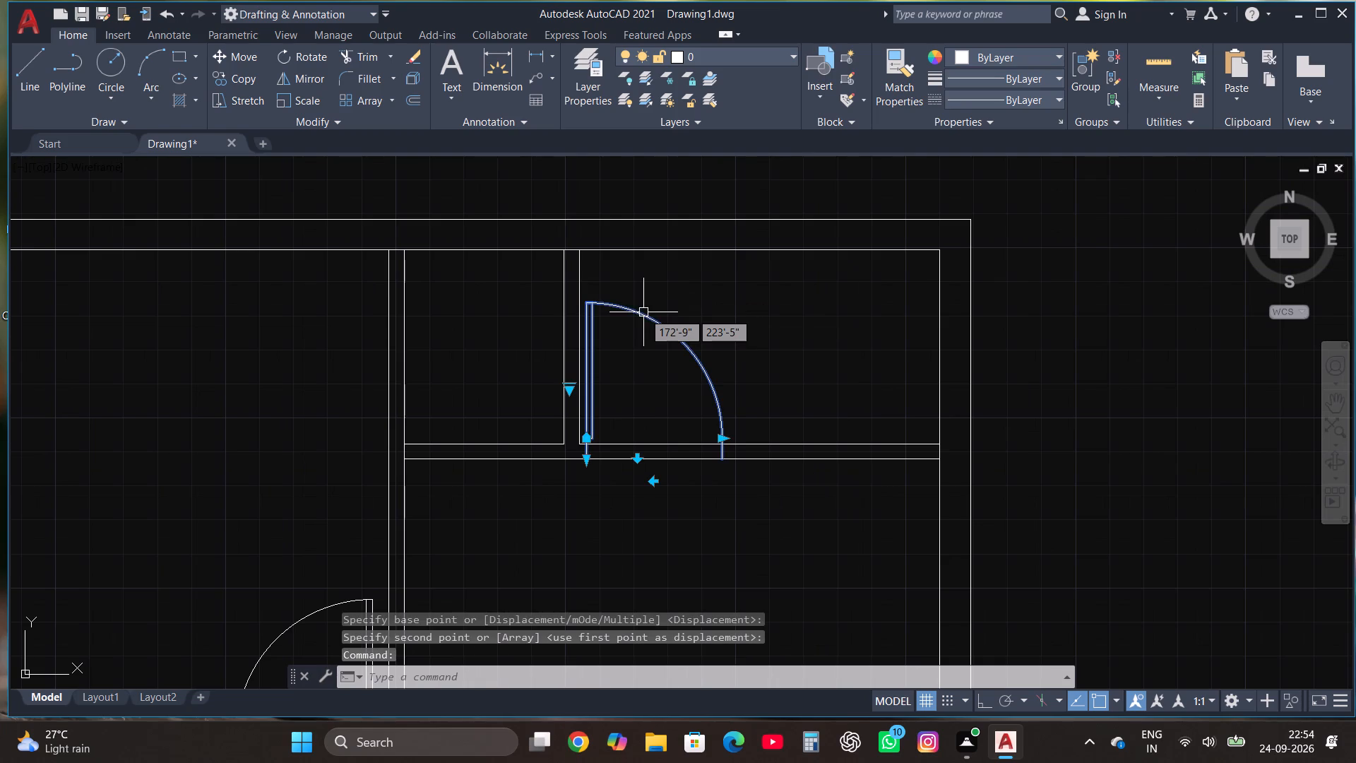
click(306, 97)
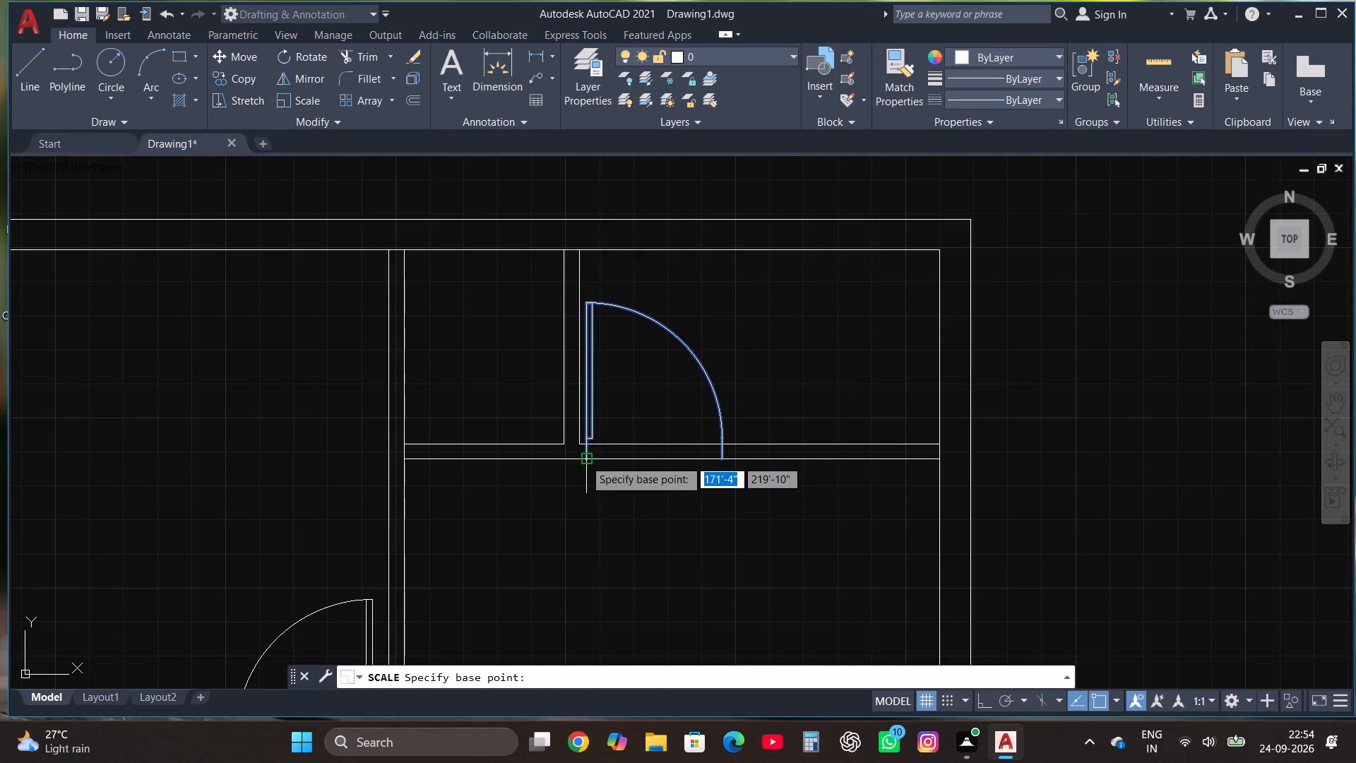
click(584, 457)
click(636, 418)
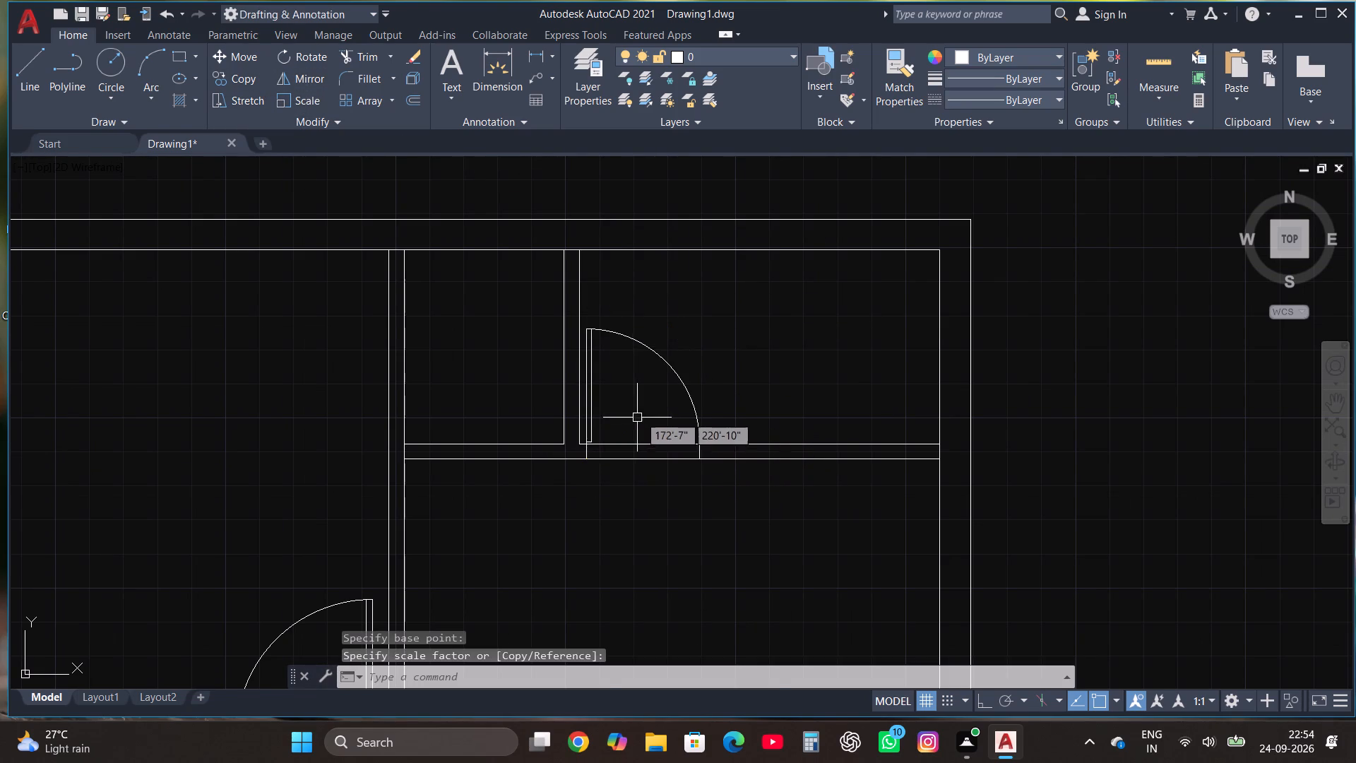
Copy the upper left horizontal-leaf door with its swing below into the narrow right room's left partition, just below its top corner.
scroll(674, 366, down, 5)
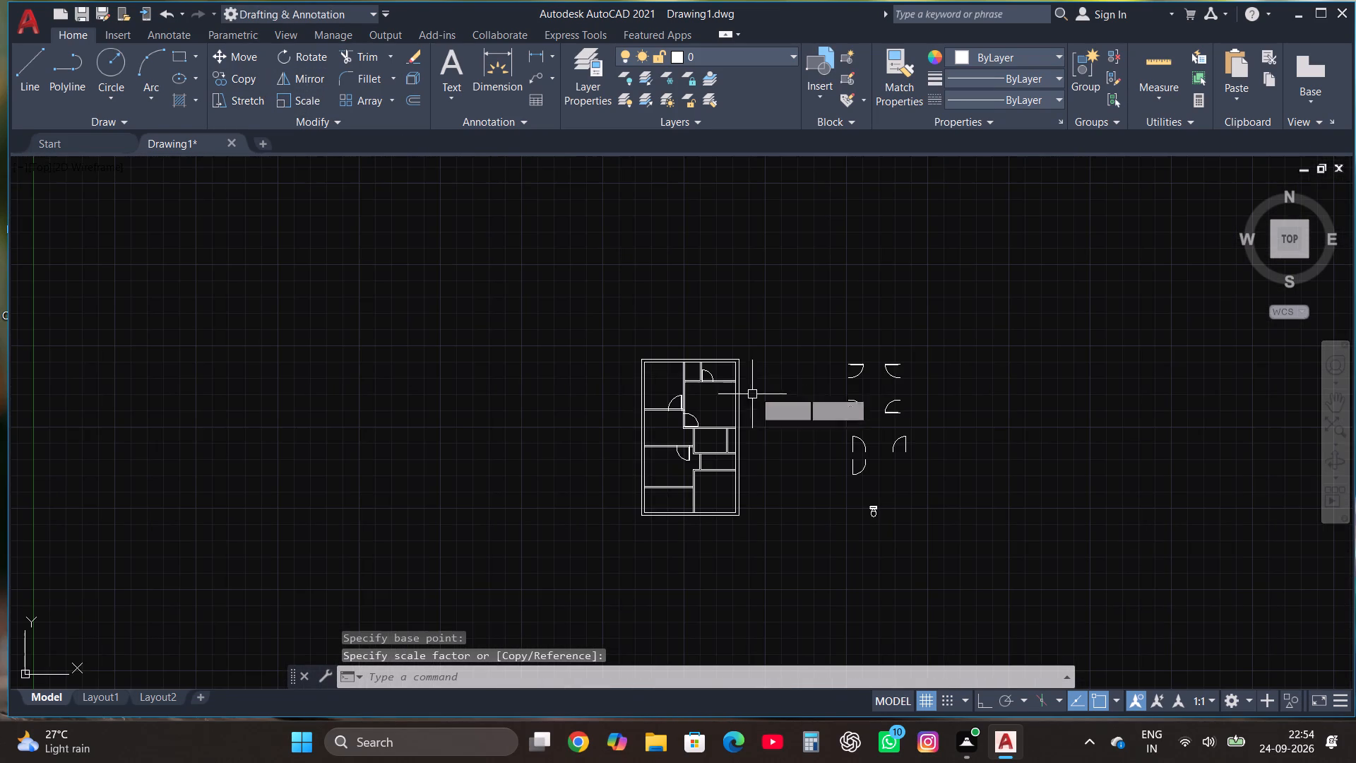
scroll(809, 518, up, 1)
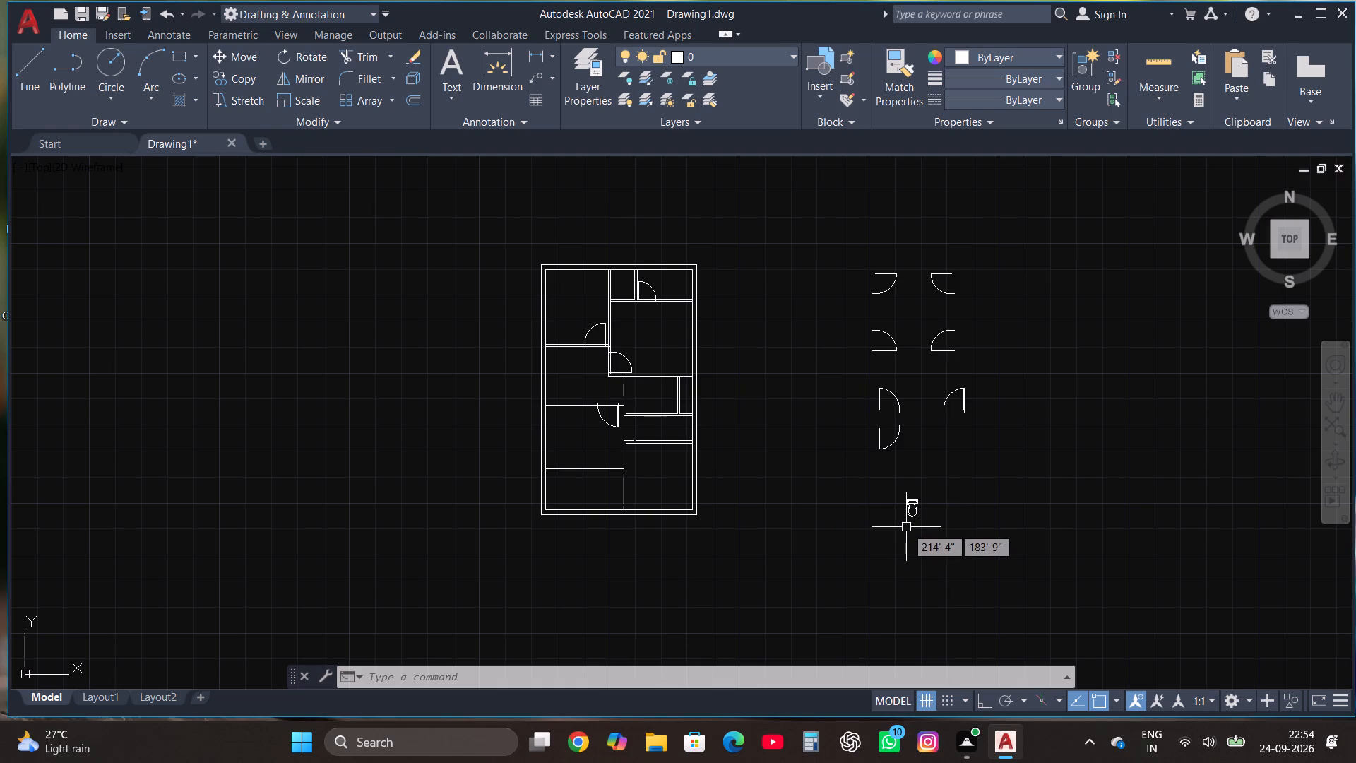
scroll(904, 522, down, 1)
scroll(915, 435, up, 1)
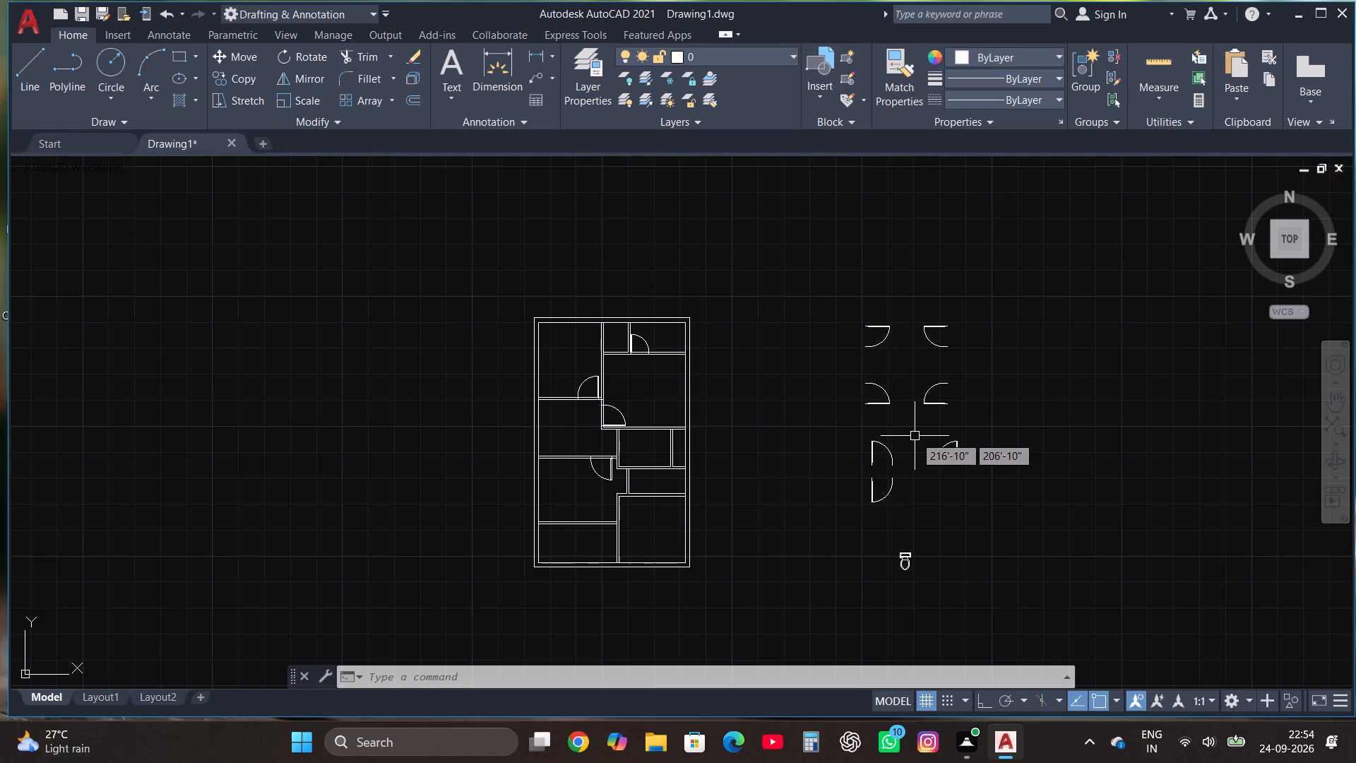
scroll(638, 355, up, 1)
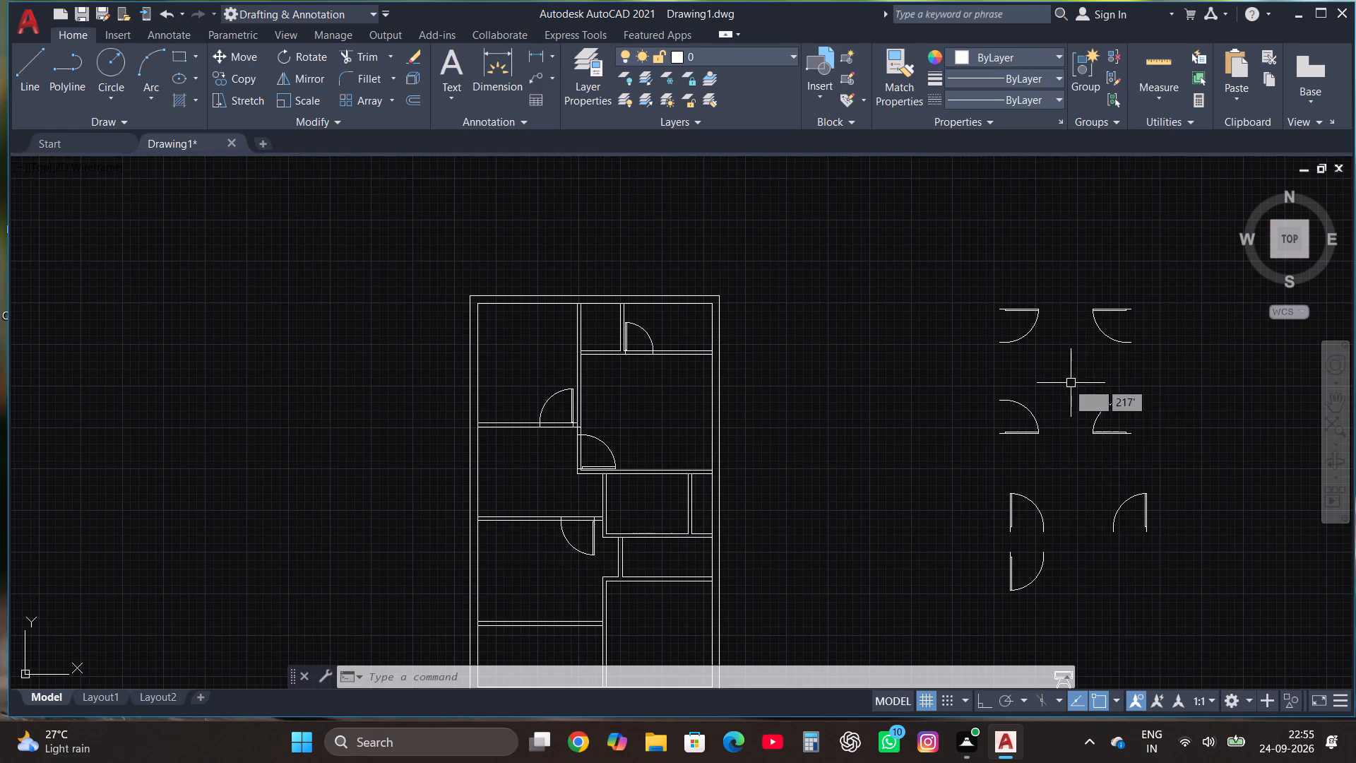
click(1023, 317)
click(1009, 283)
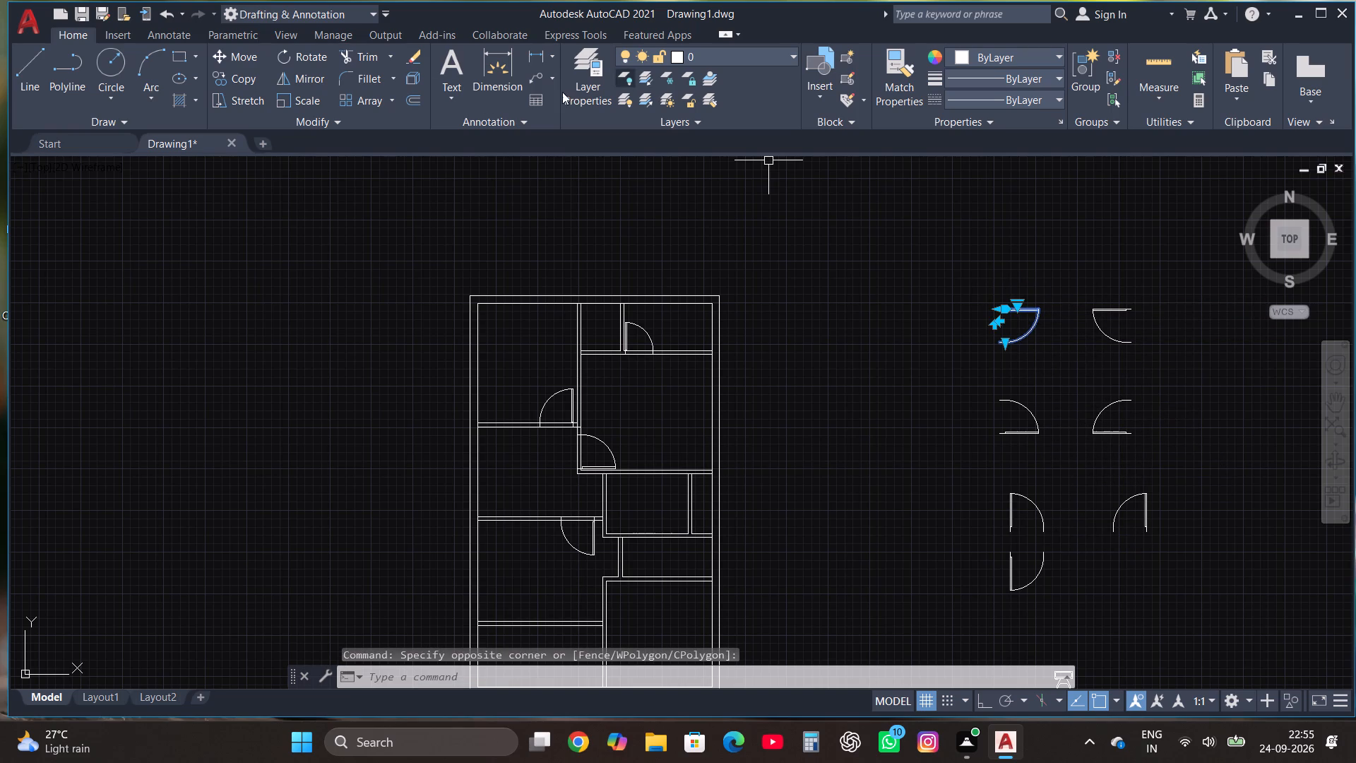
click(241, 80)
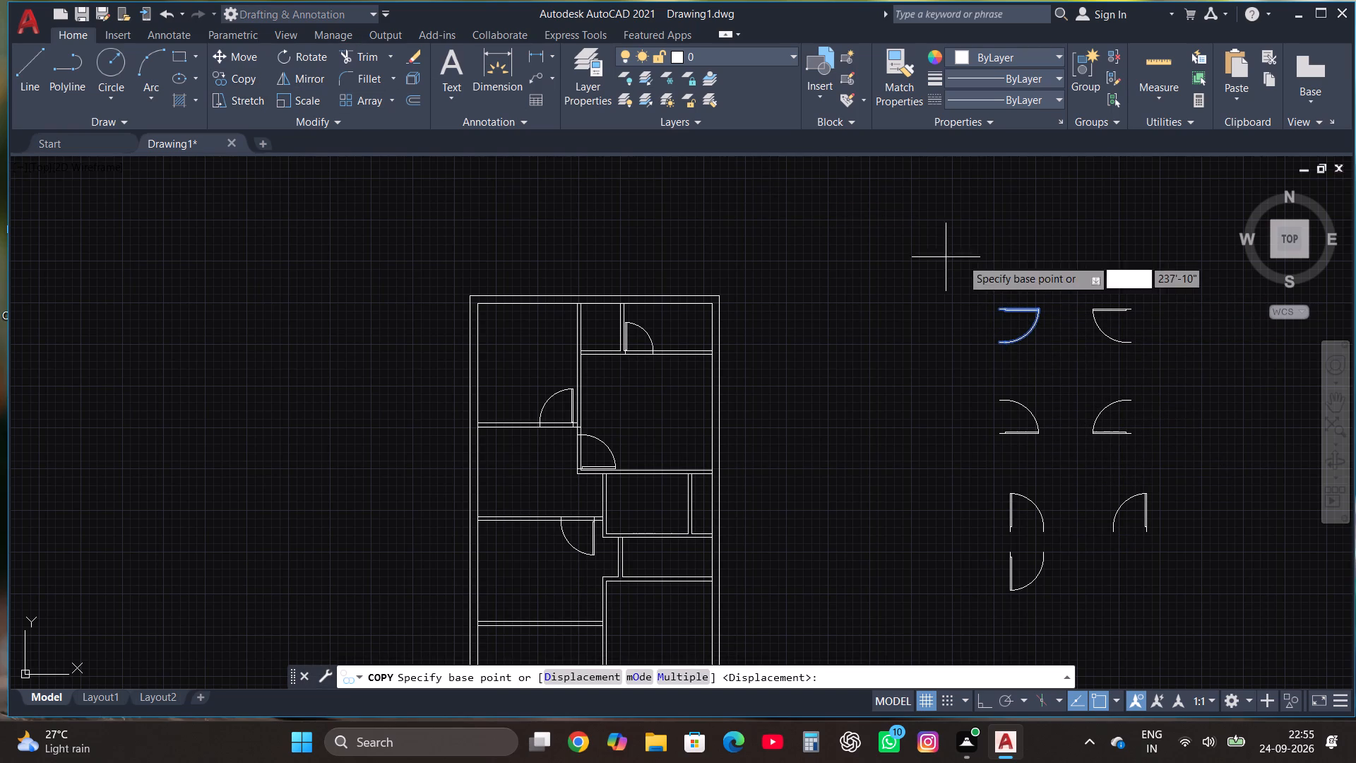
click(1000, 306)
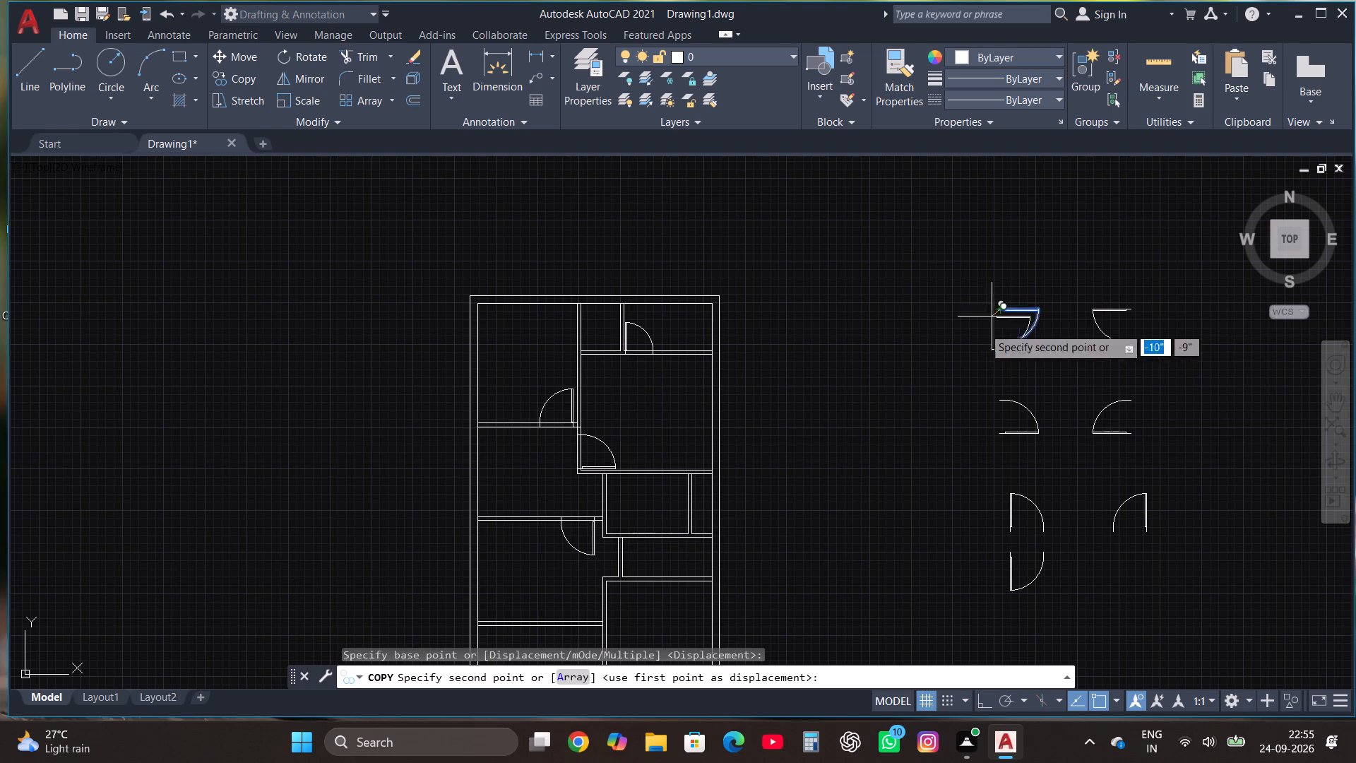
scroll(941, 408, down, 1)
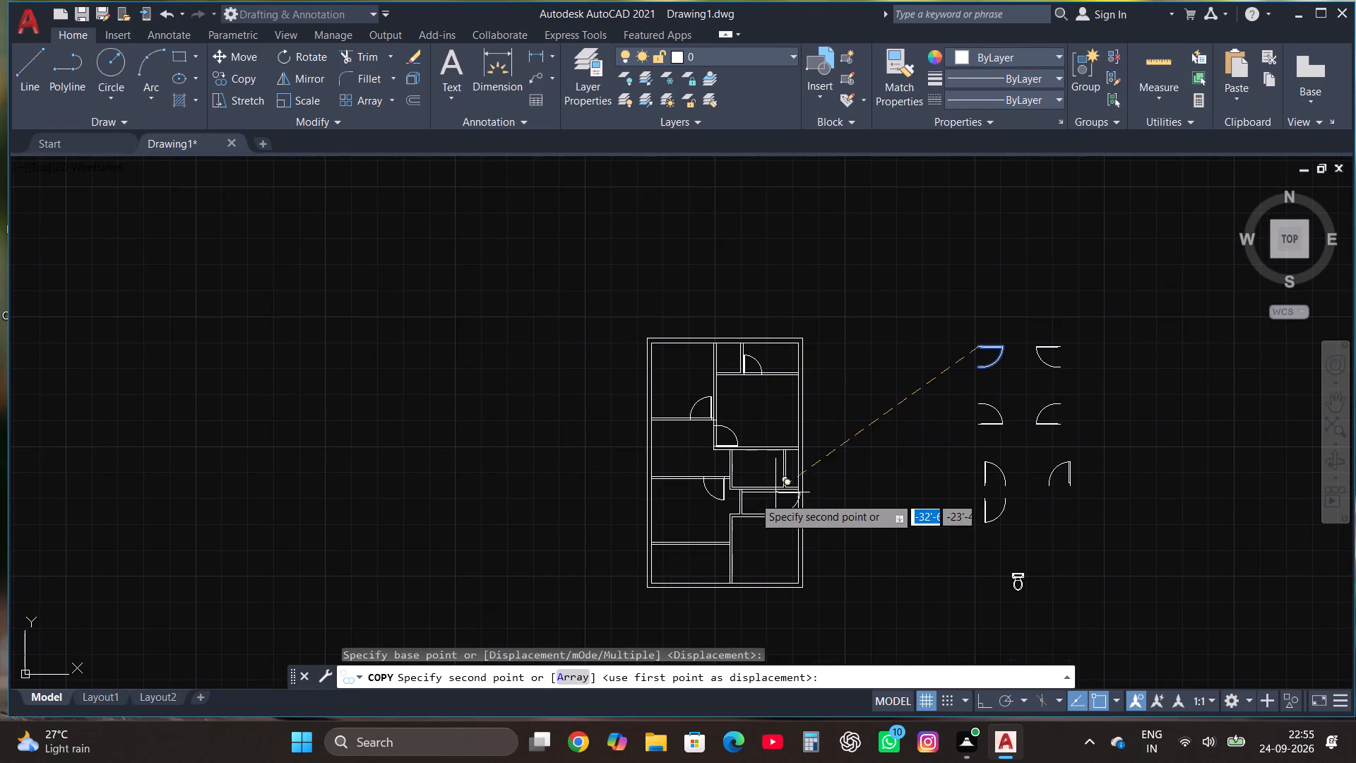
scroll(737, 494, up, 4)
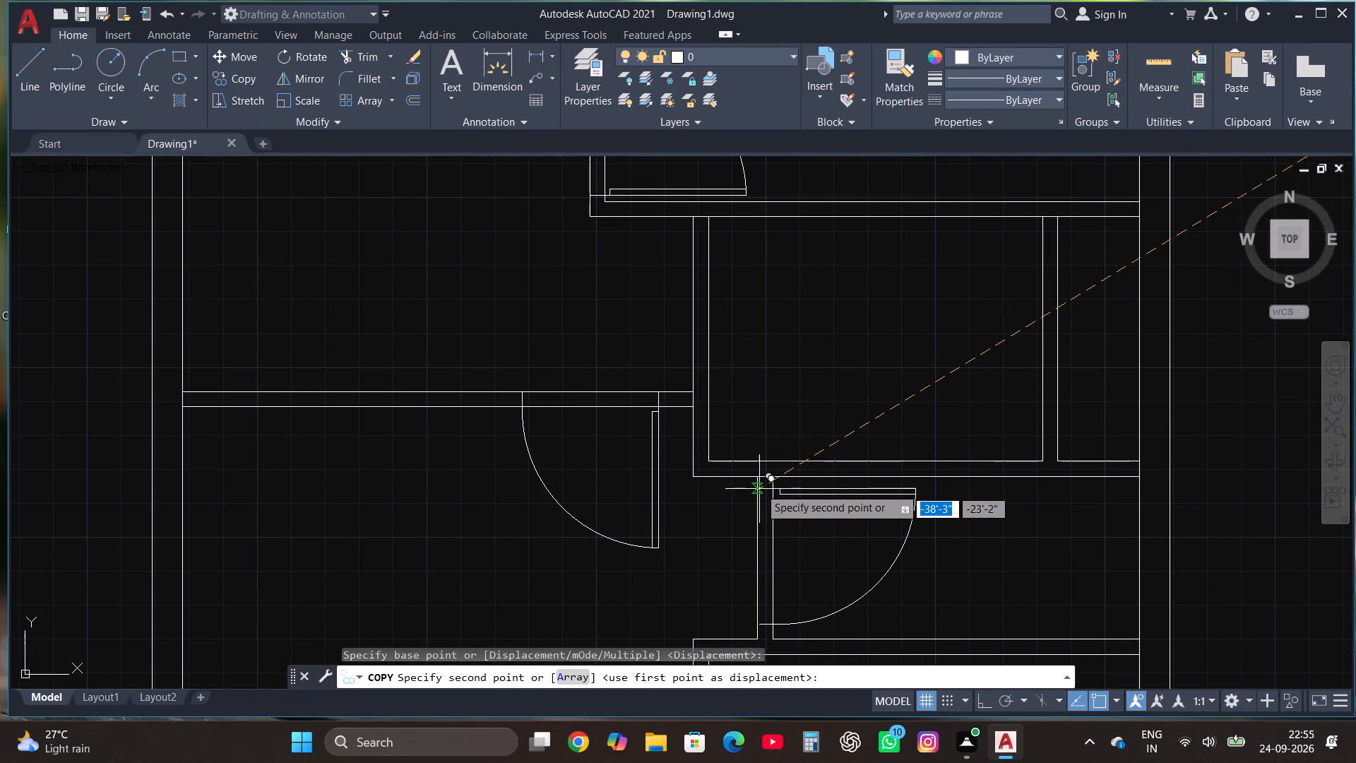
click(759, 487)
Scale the narrow right room's door down slightly by eye about its upper hinge-side corner on the partition's outer line.
scroll(916, 353, down, 2)
scroll(952, 449, up, 1)
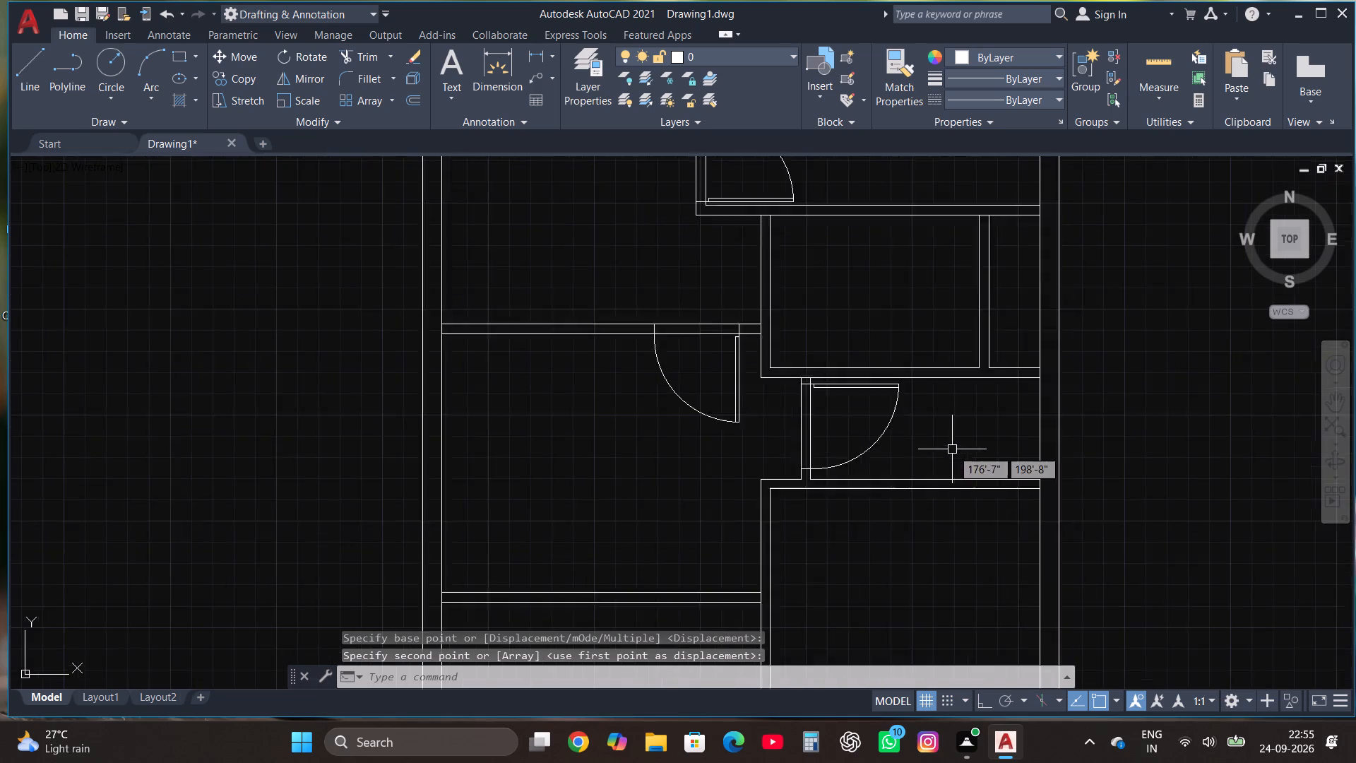
scroll(952, 449, up, 1)
click(869, 439)
click(843, 417)
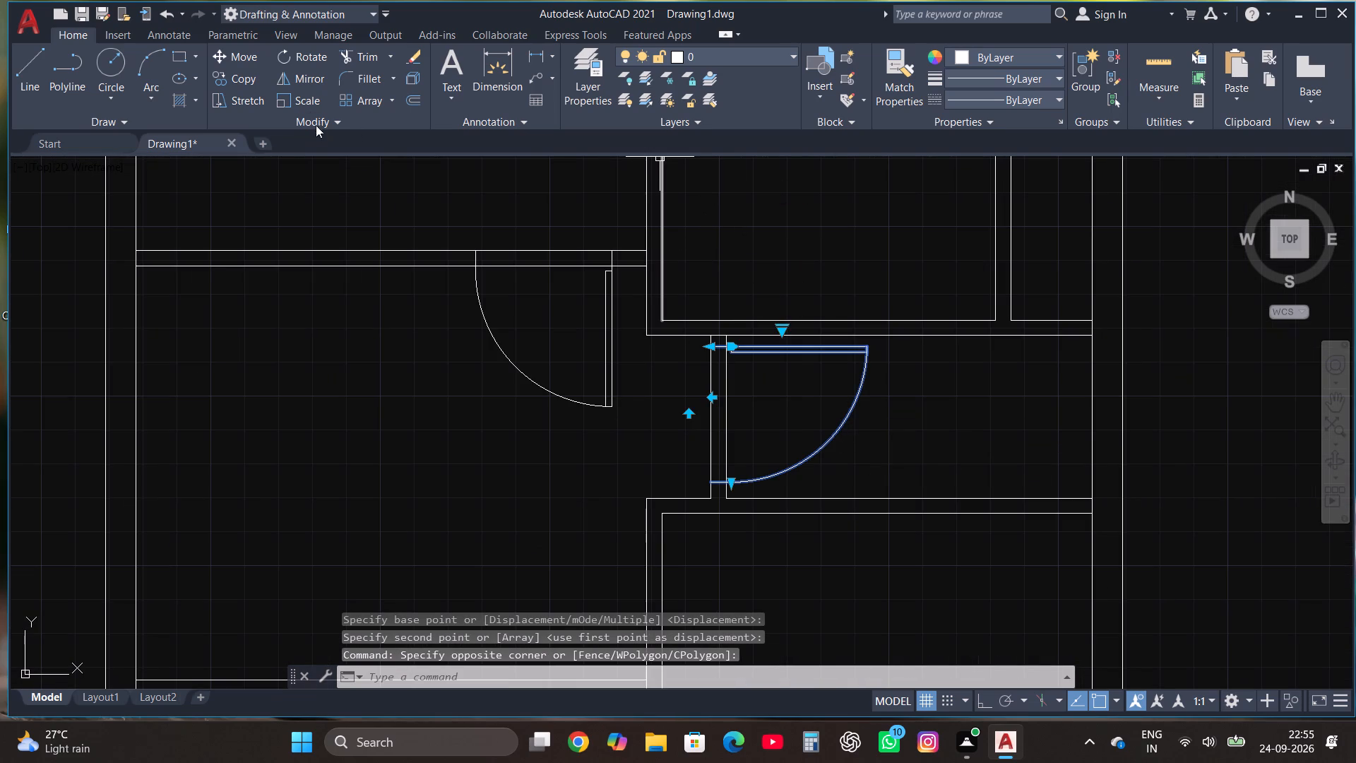
click(307, 100)
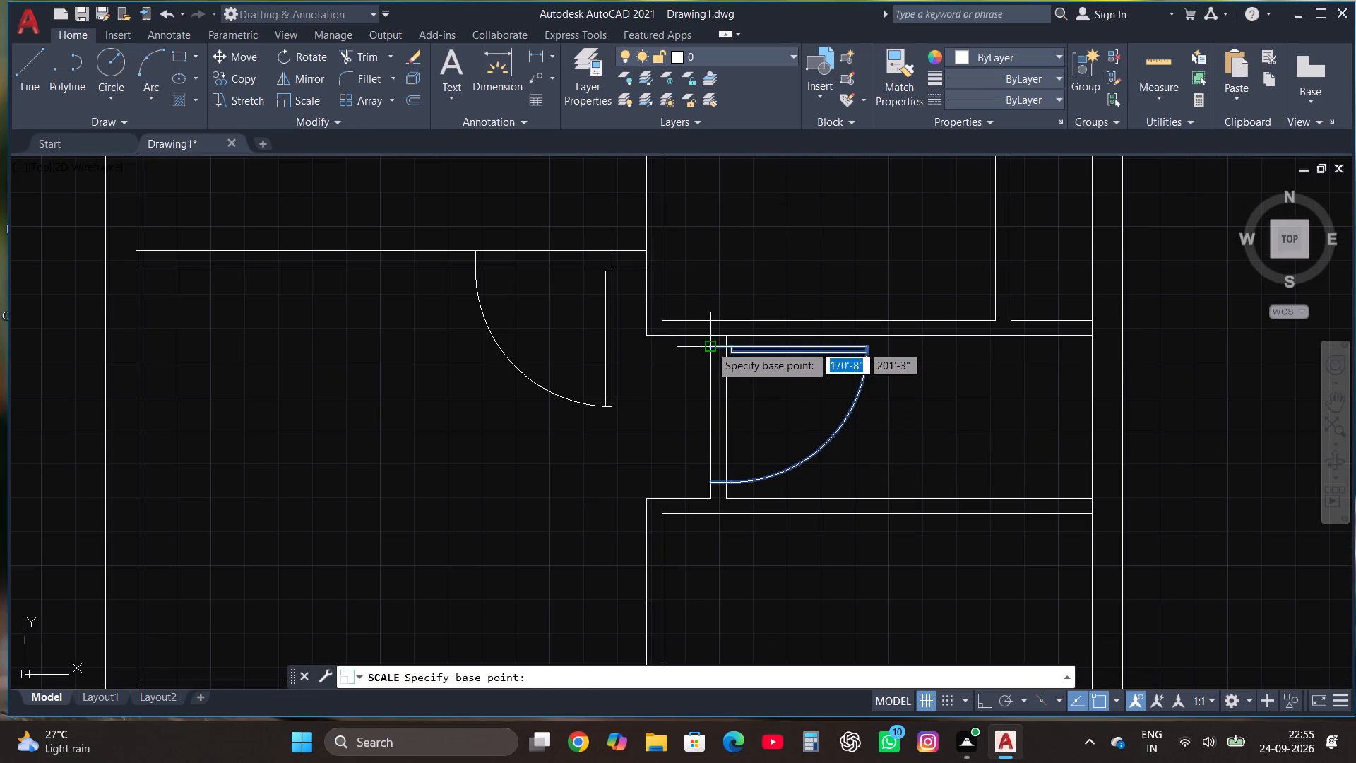
click(710, 345)
click(767, 381)
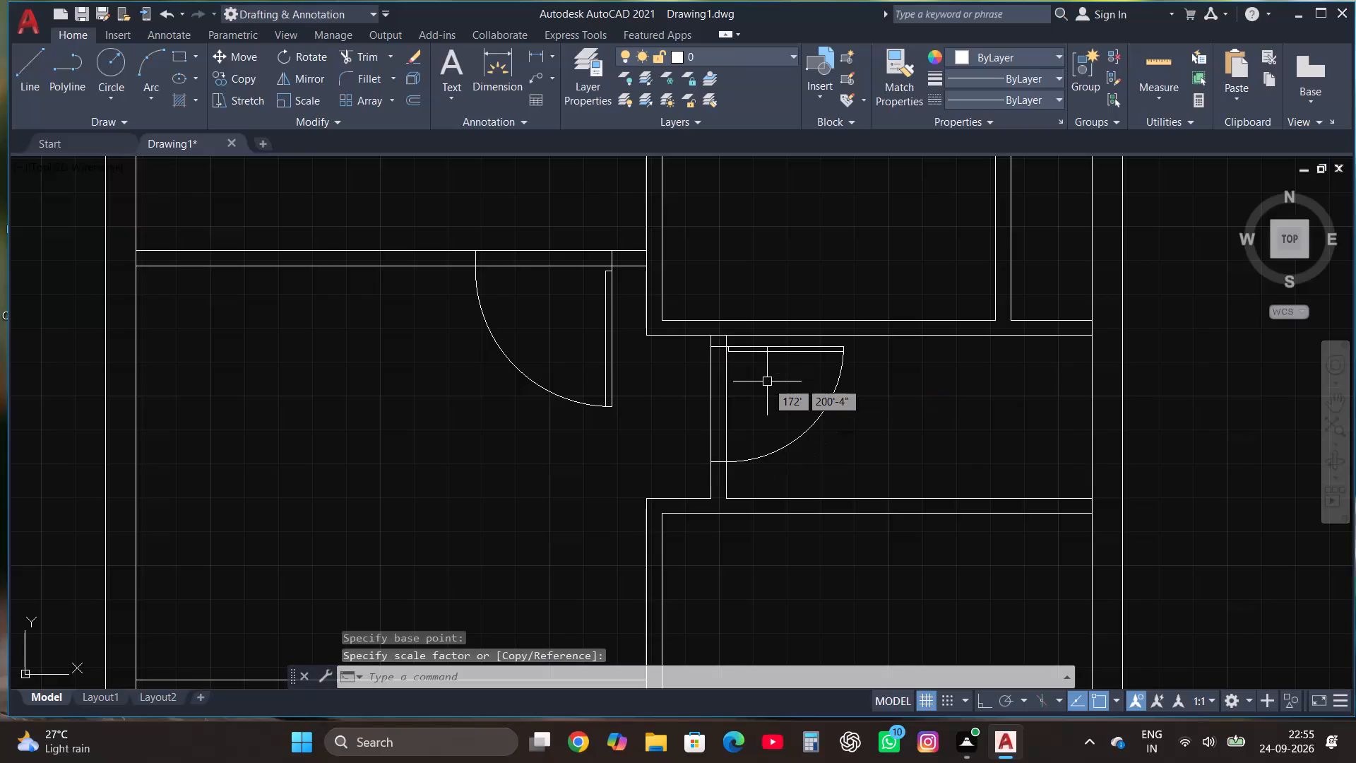
Copy the upper left horizontal-leaf door of the group into the bottom-right room's left partition, just below its top corner.
scroll(754, 380, down, 3)
scroll(807, 454, down, 1)
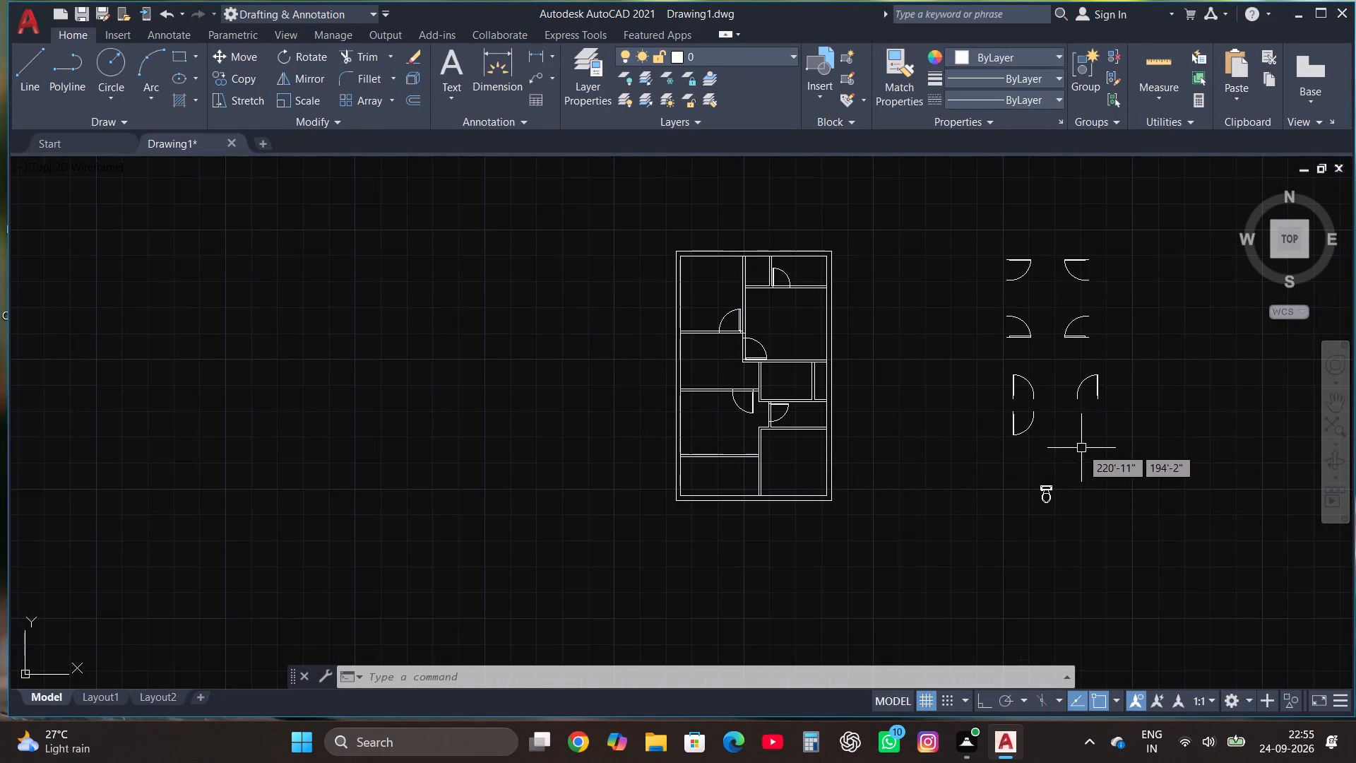
click(1028, 259)
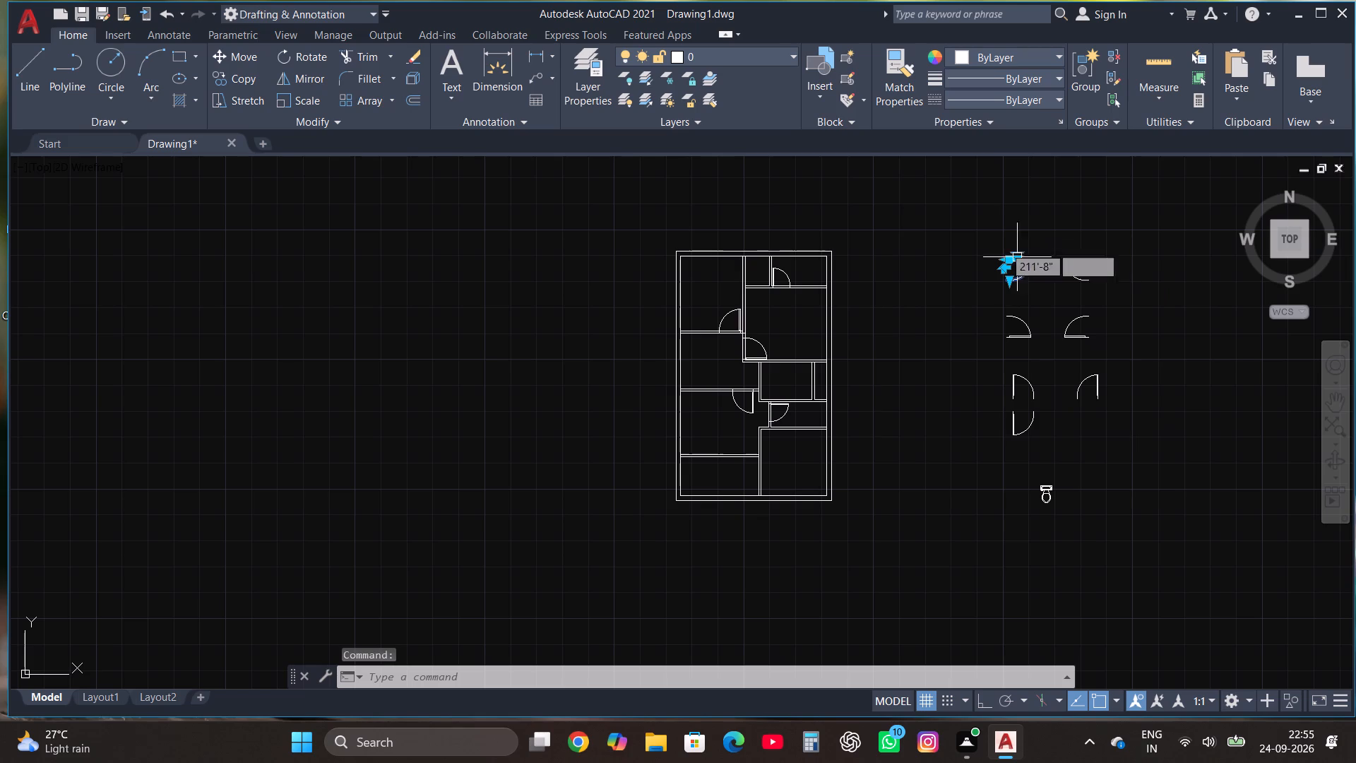
click(245, 76)
scroll(1020, 254, up, 3)
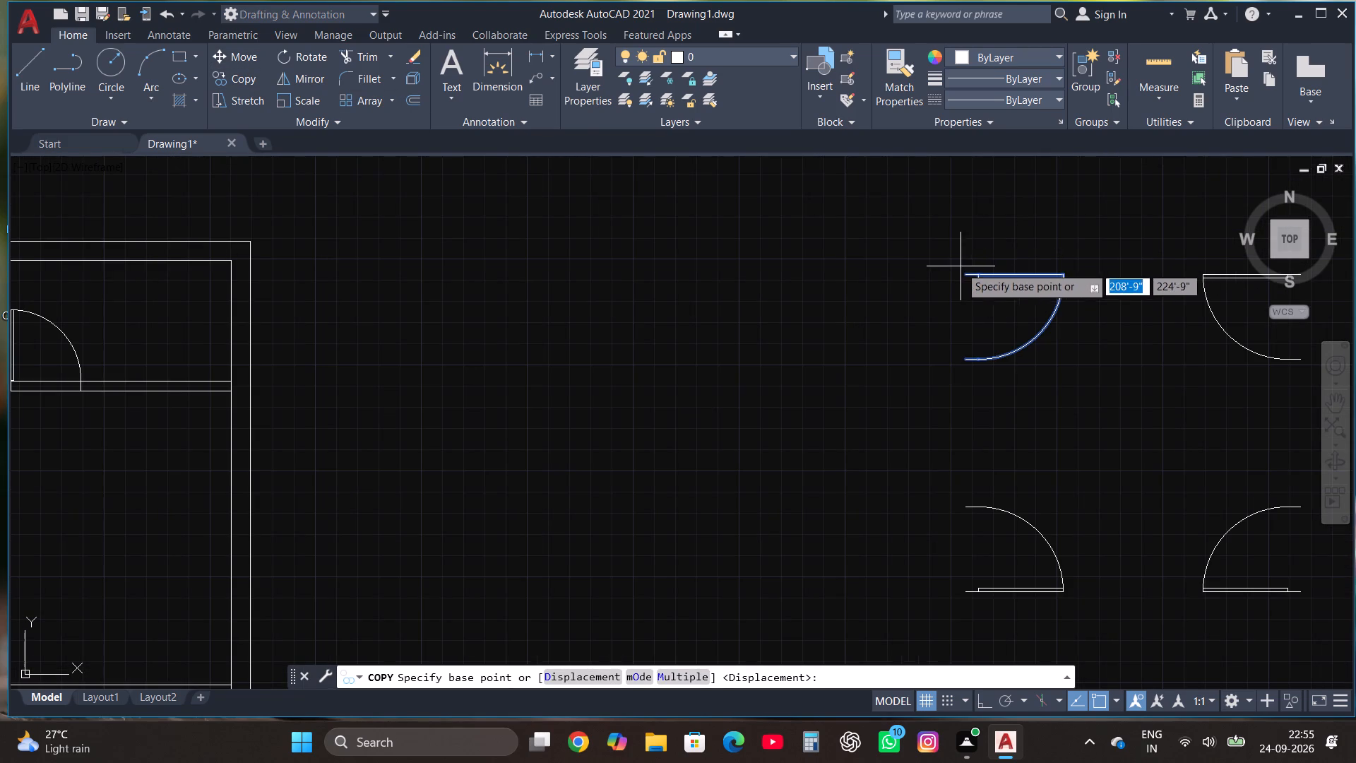
click(965, 274)
scroll(946, 309, down, 5)
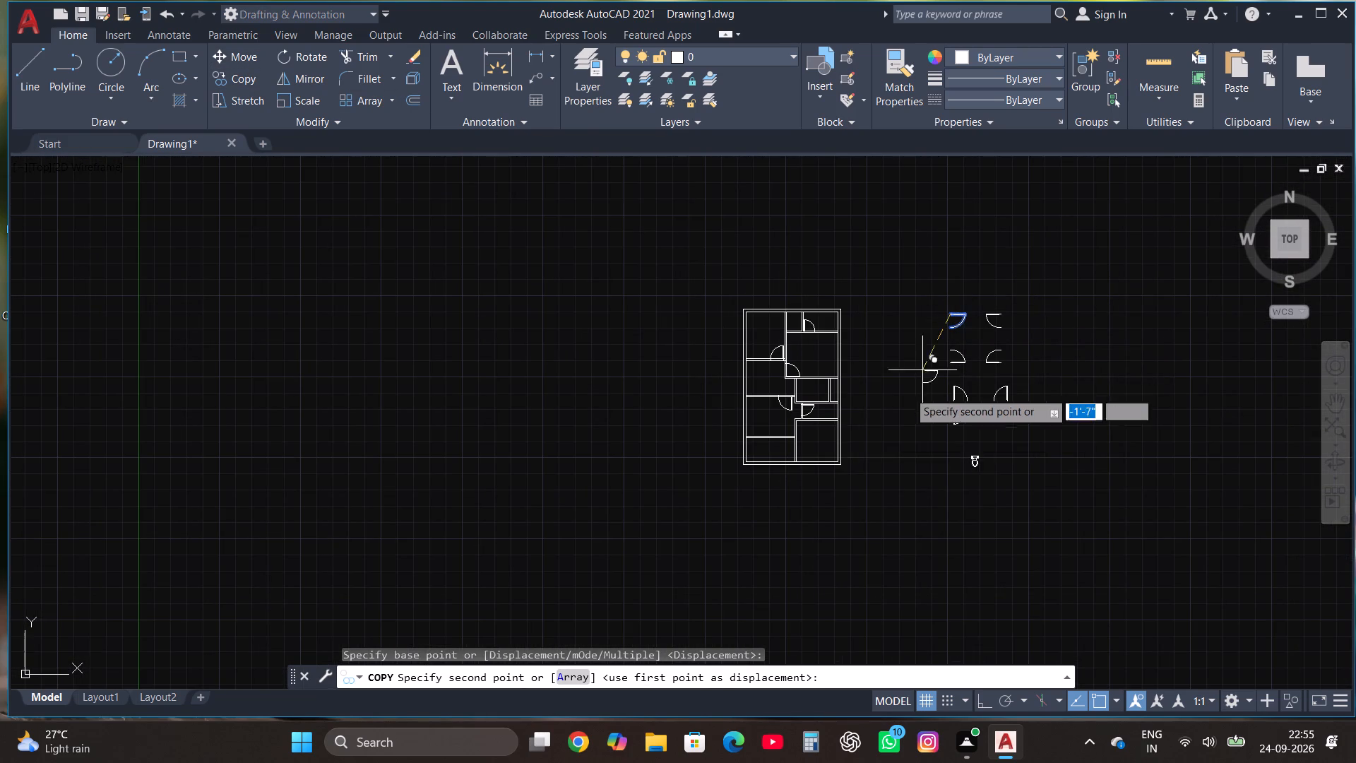
scroll(823, 434, up, 3)
scroll(719, 398, up, 3)
click(674, 368)
scroll(773, 314, down, 1)
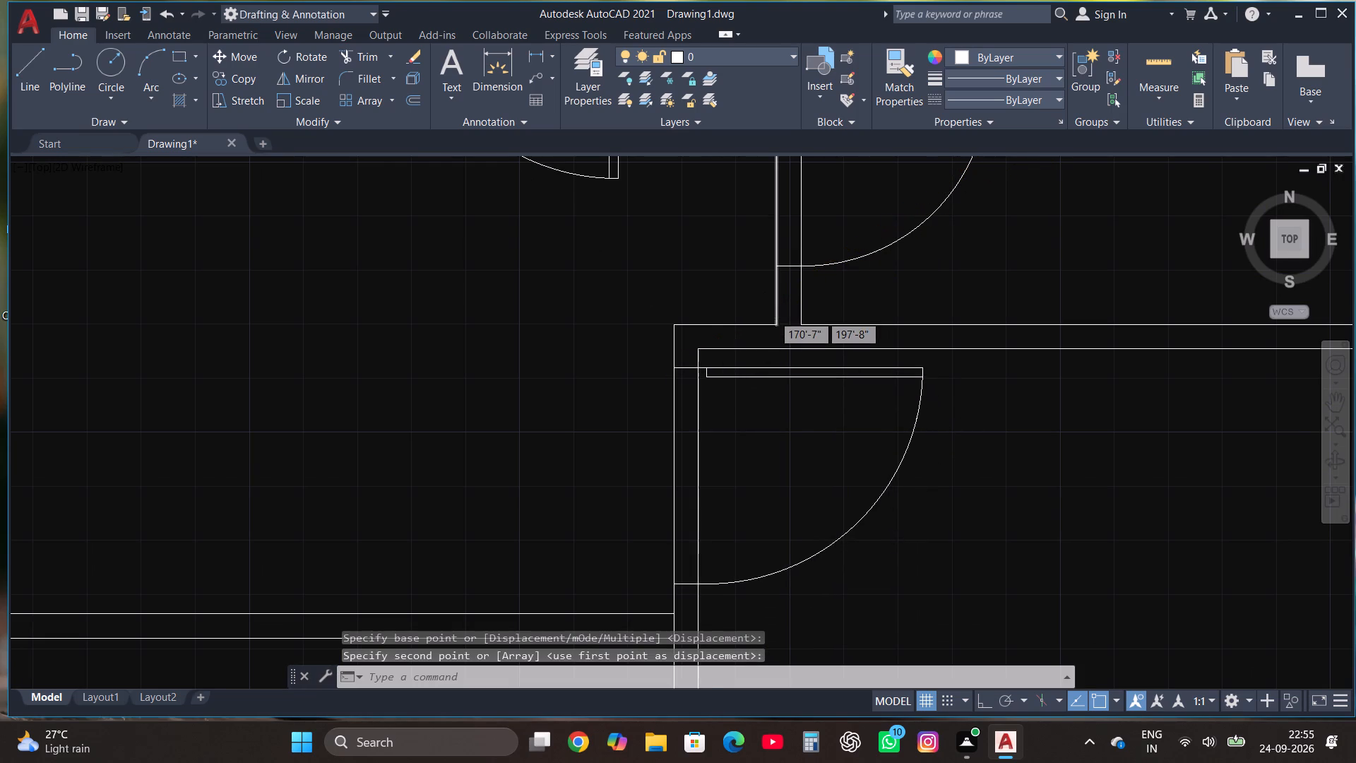
Copy the door on the left side's second horizontal partition onto the lowest left partition, near its right end.
scroll(773, 314, down, 2)
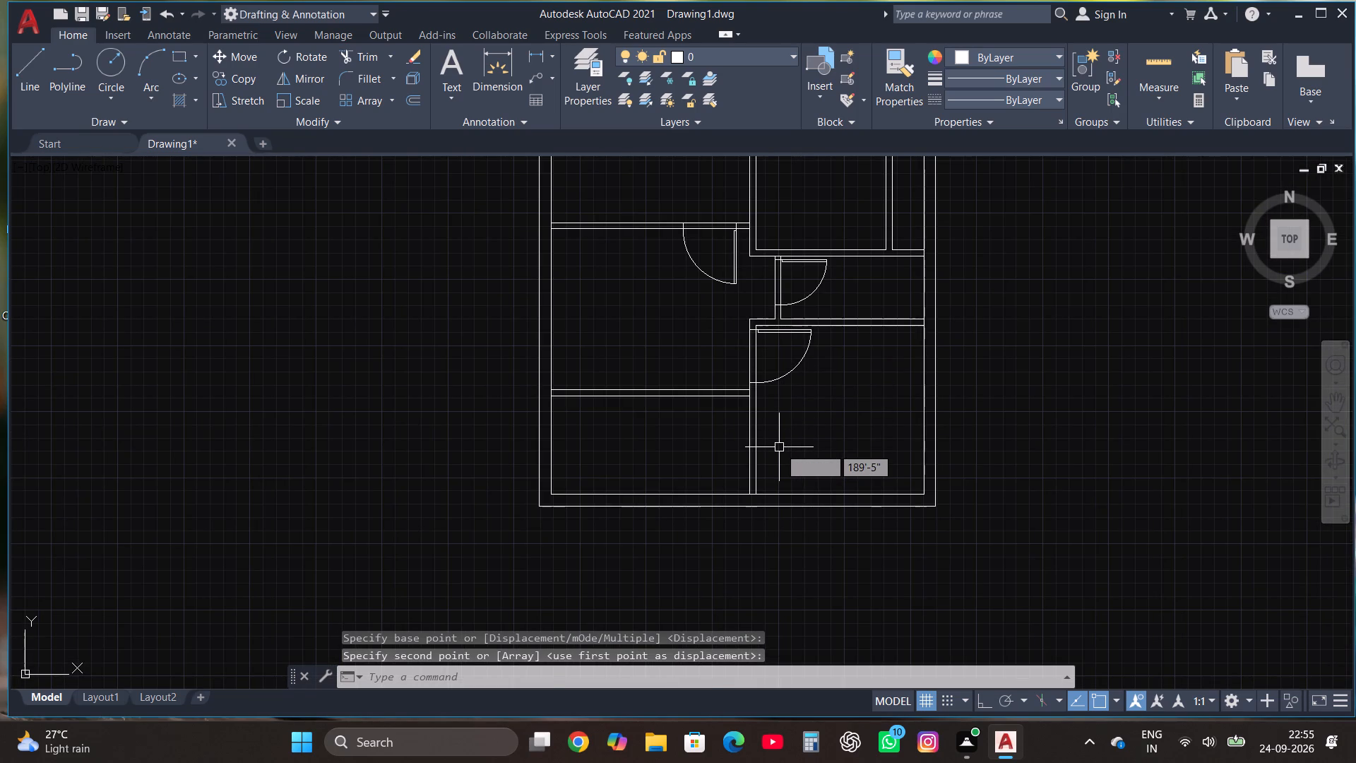
scroll(778, 447, down, 2)
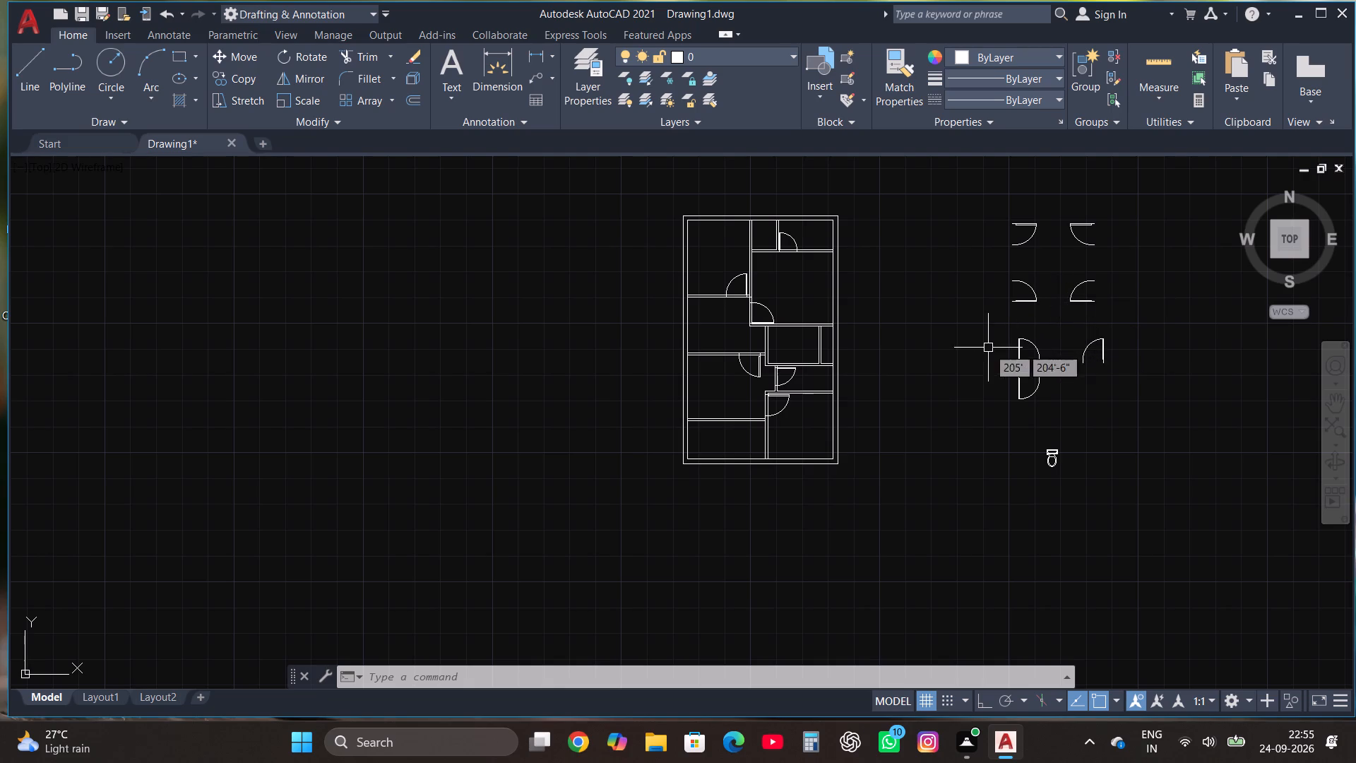
scroll(754, 377, up, 2)
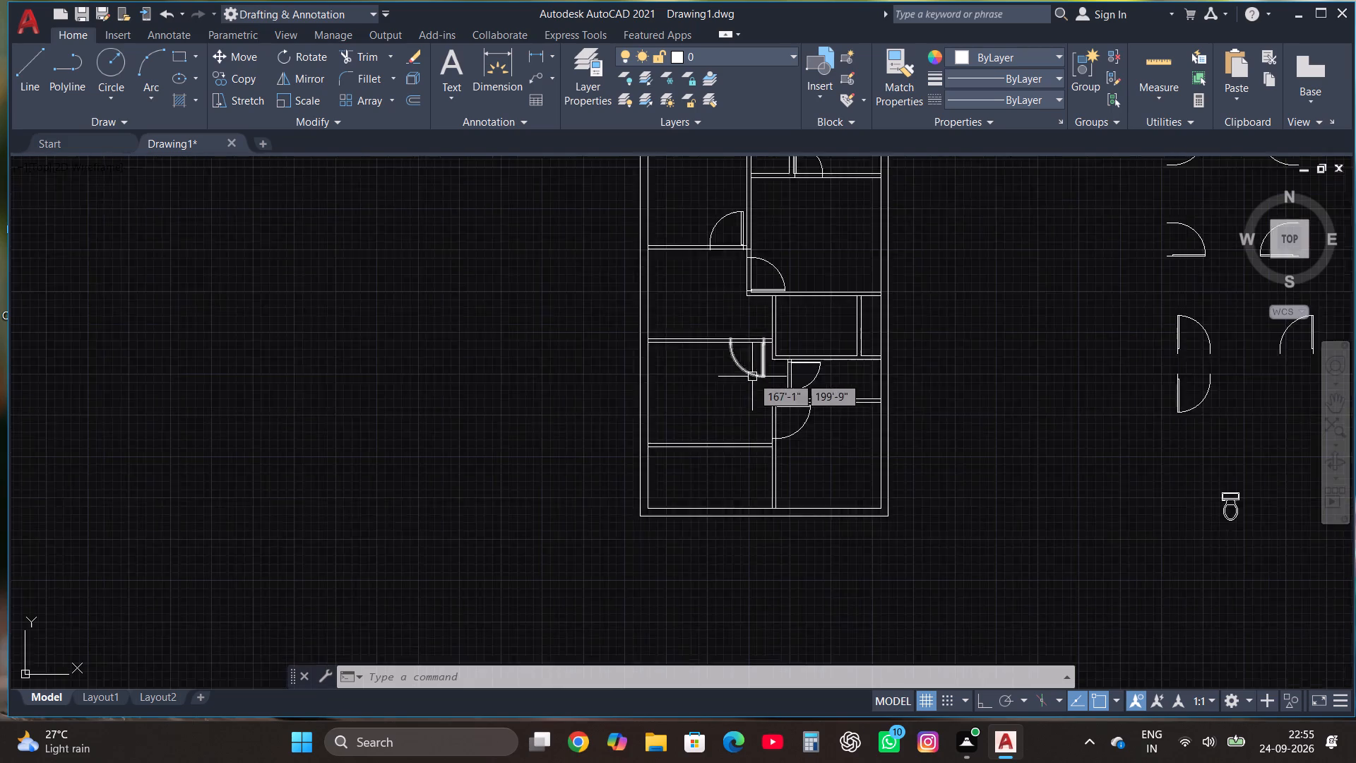
click(767, 362)
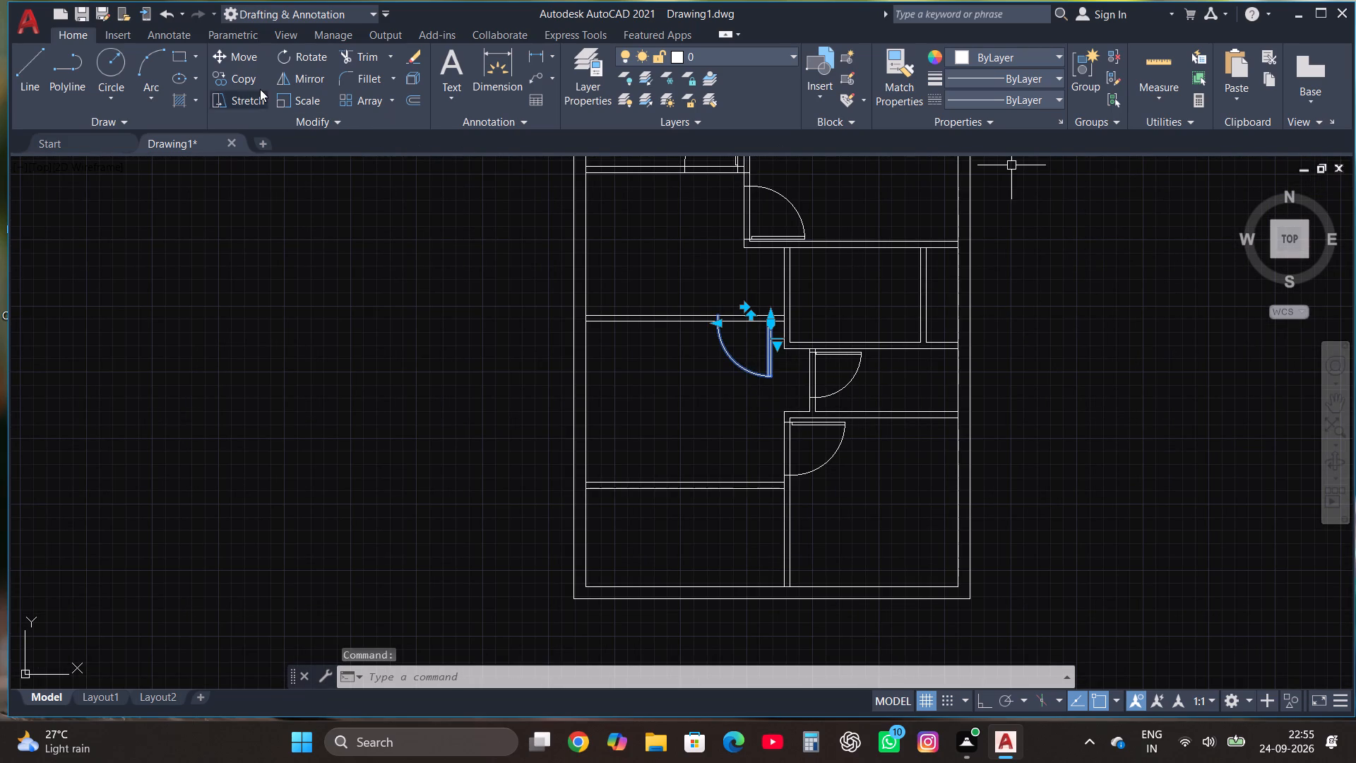
click(251, 80)
scroll(773, 312, up, 1)
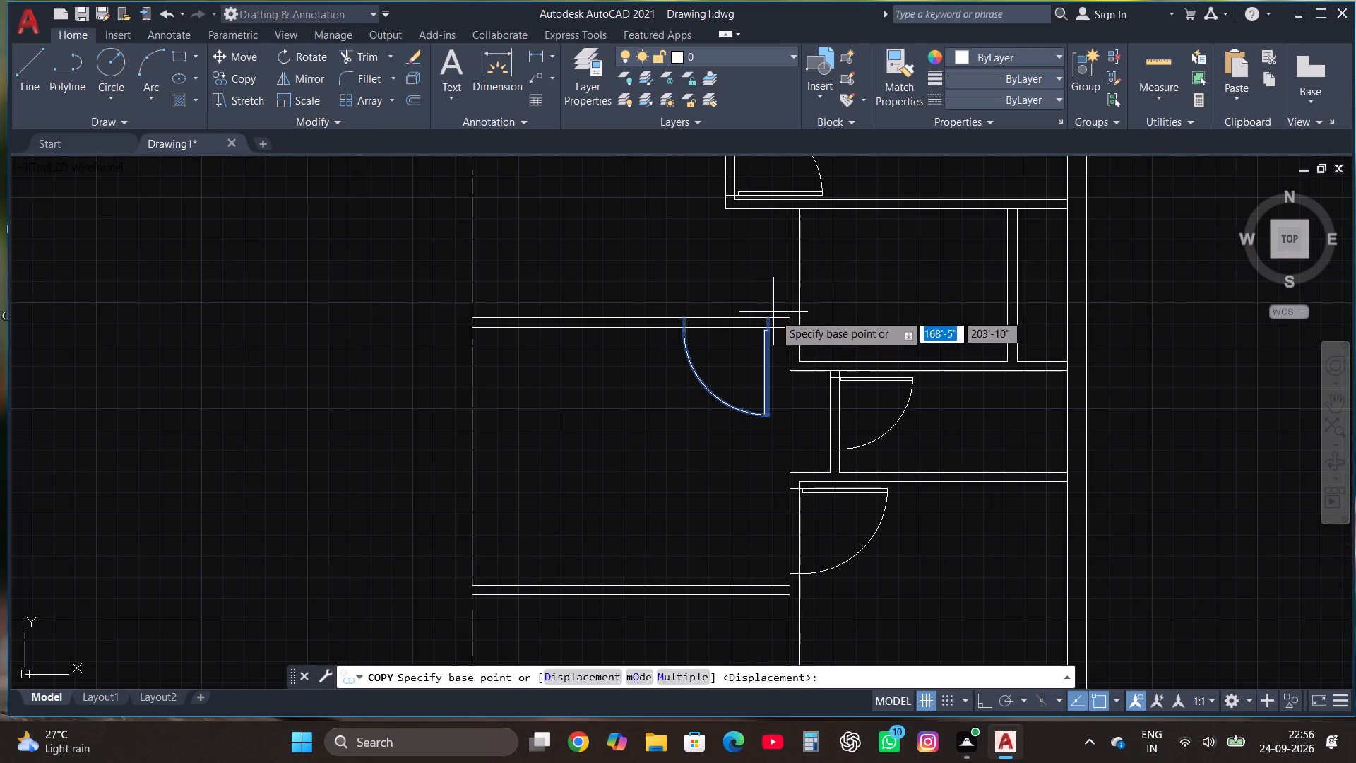
click(768, 318)
scroll(809, 266, down, 2)
scroll(768, 407, up, 3)
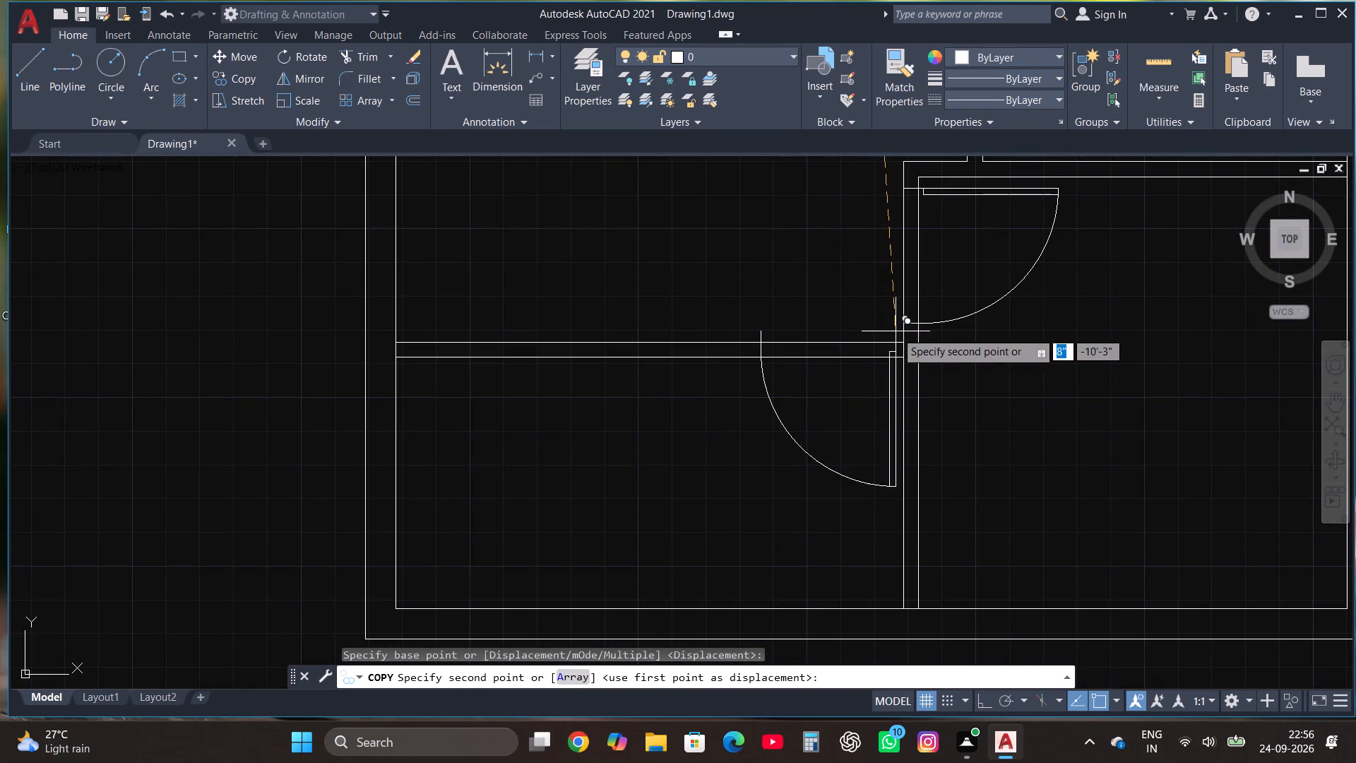
click(881, 343)
Trim the wall lines across the door openings in the lowest left partition and the left partitions of the bottom-right and narrow right rooms.
scroll(845, 462, down, 3)
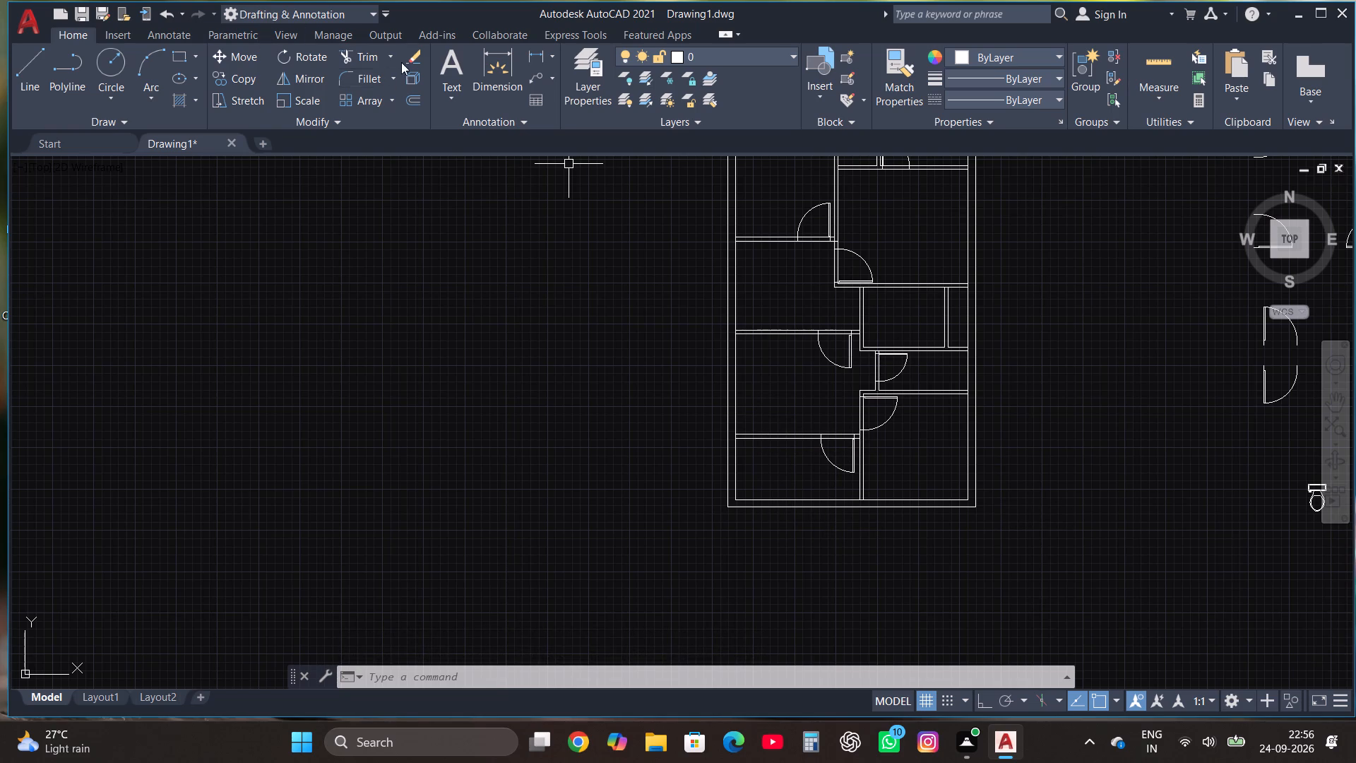
click(363, 53)
scroll(840, 441, up, 1)
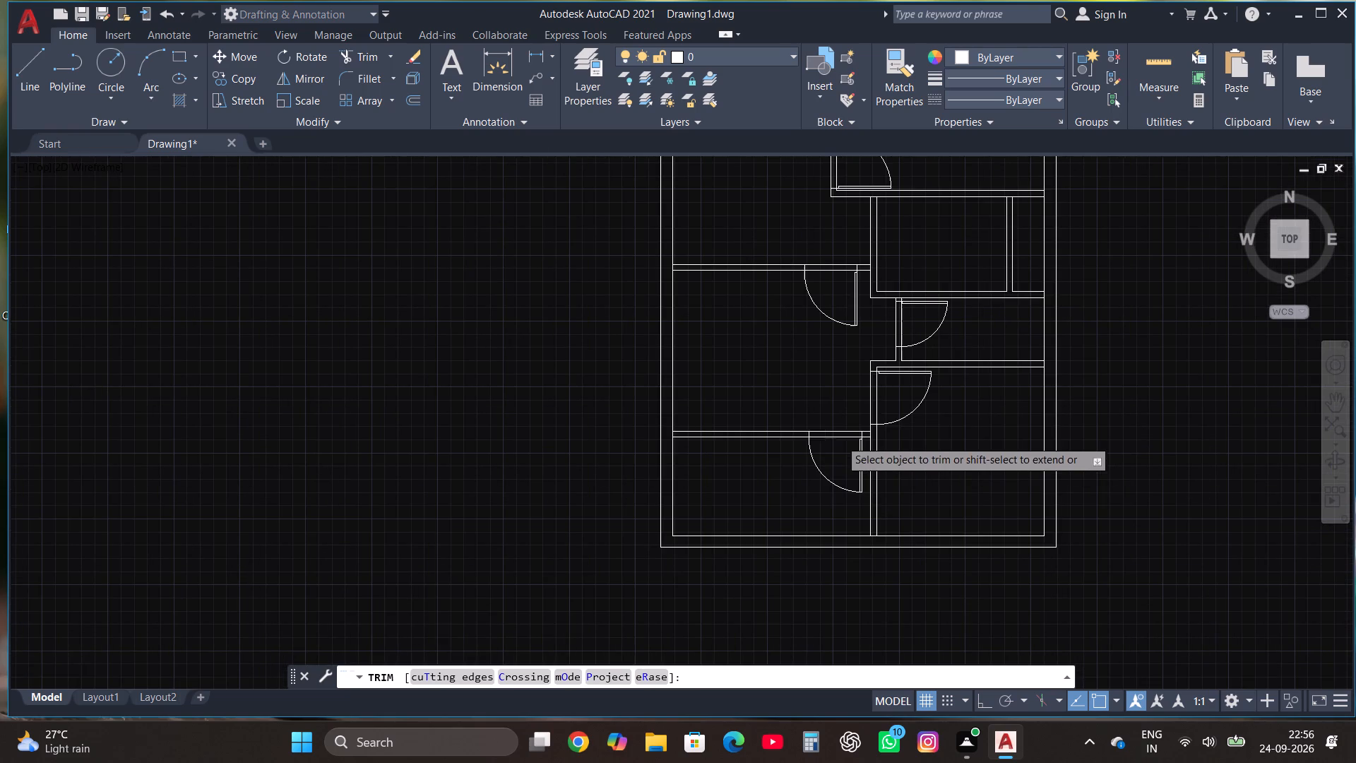
click(835, 449)
click(836, 399)
click(898, 394)
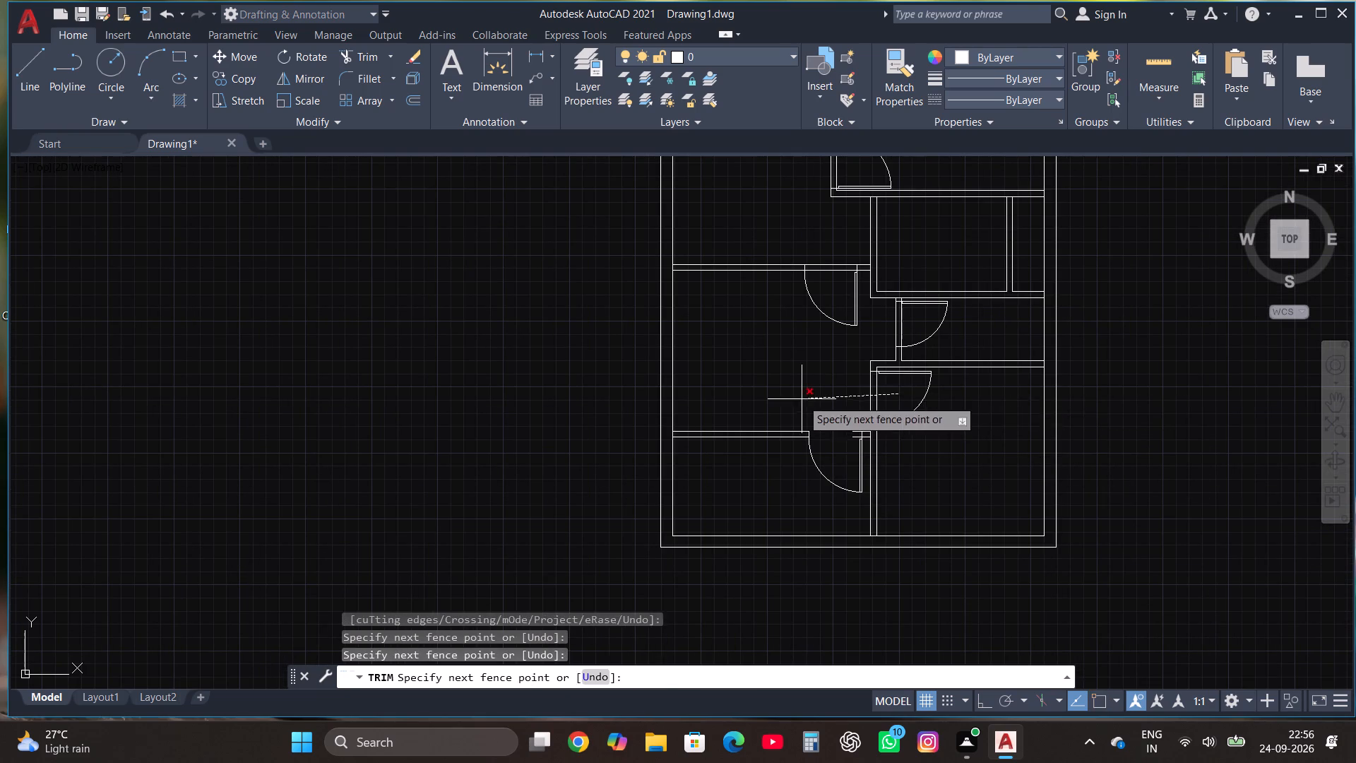
click(801, 401)
click(912, 327)
click(877, 330)
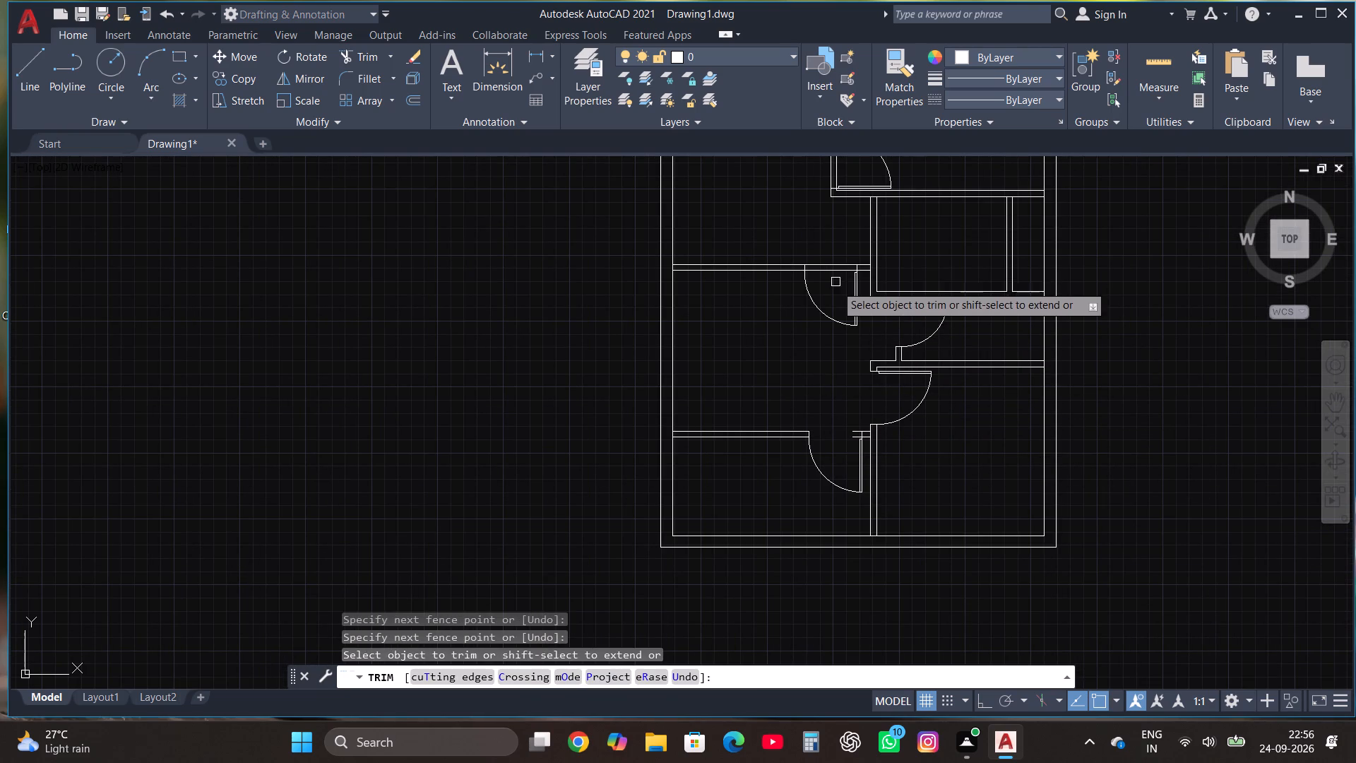
Trim the wall lines across the door openings in the two upper left horizontal partitions, the large right room's left partition and the small top-right room's bottom partition.
click(834, 288)
click(832, 255)
scroll(826, 278, up, 2)
click(822, 281)
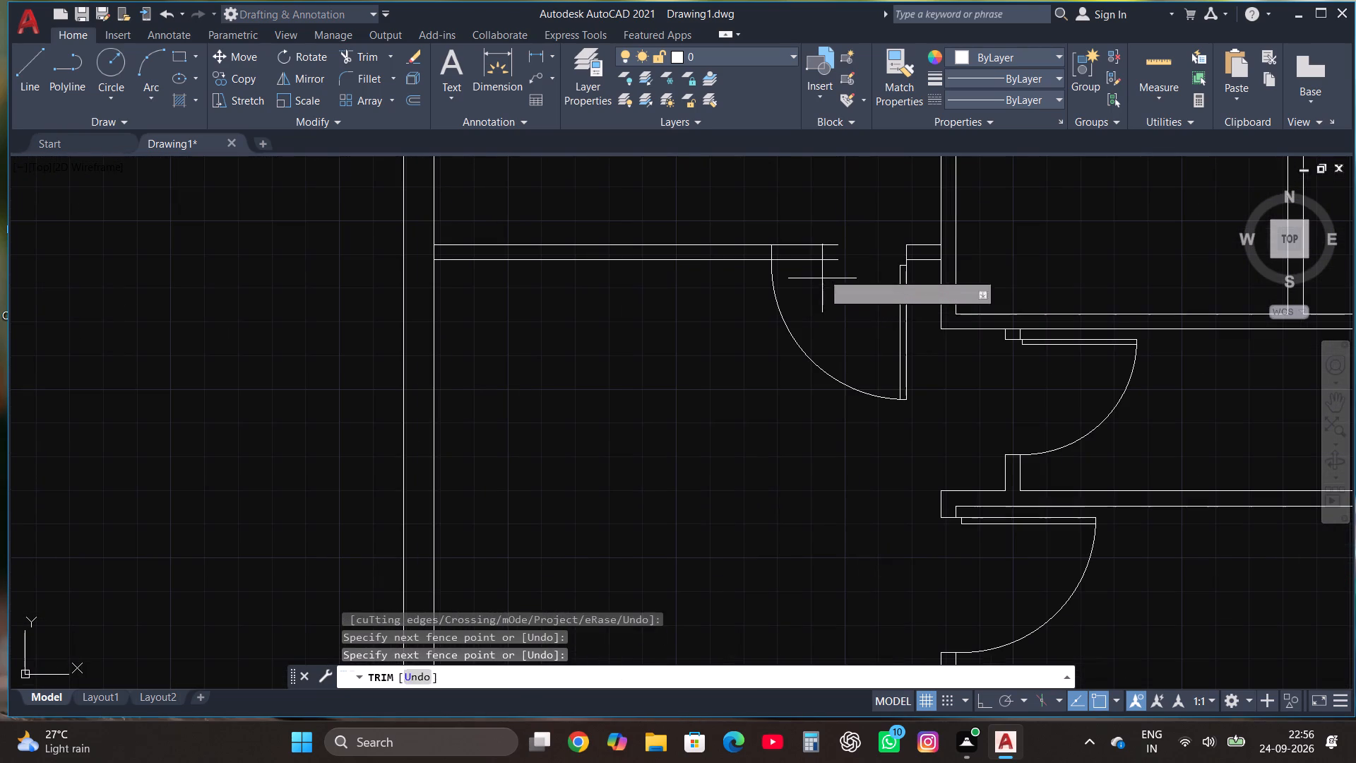
click(822, 216)
scroll(804, 329, down, 3)
scroll(838, 247, up, 1)
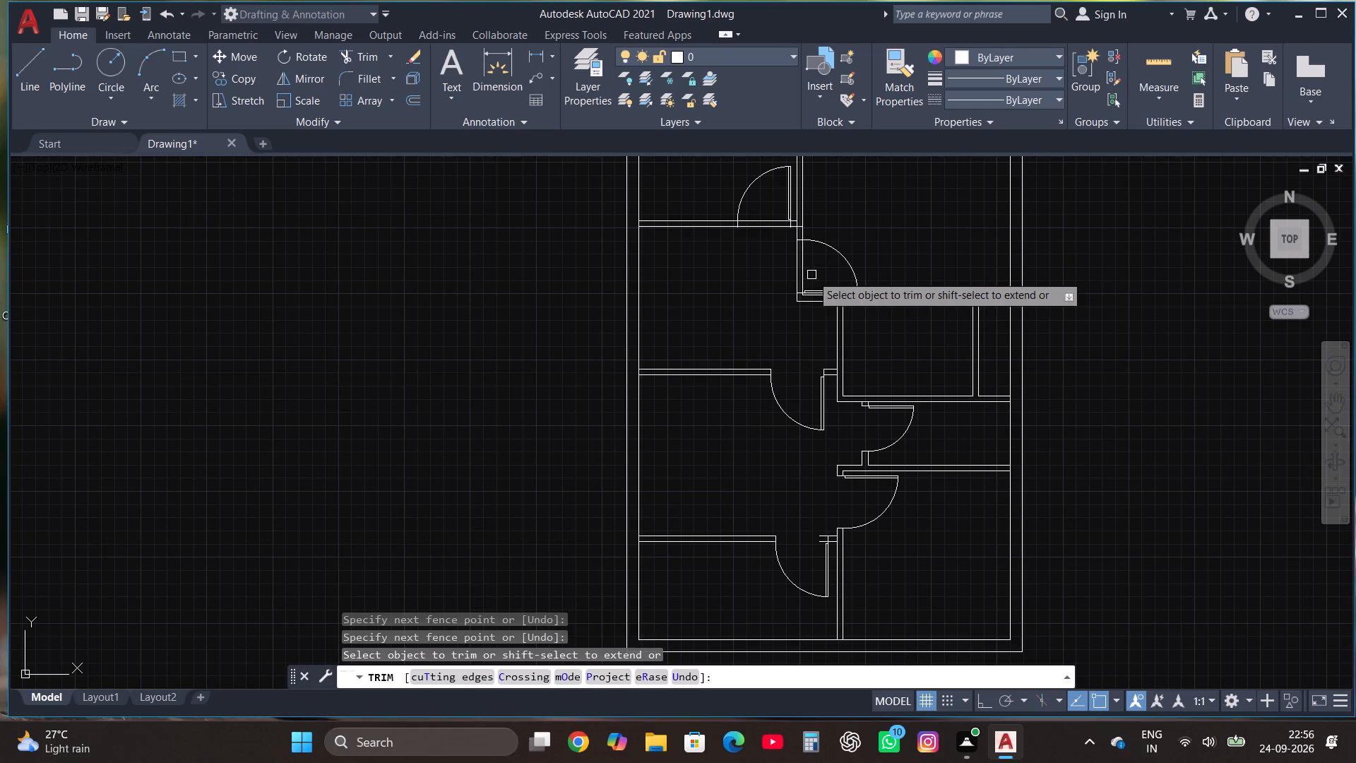
click(811, 275)
click(768, 272)
click(774, 207)
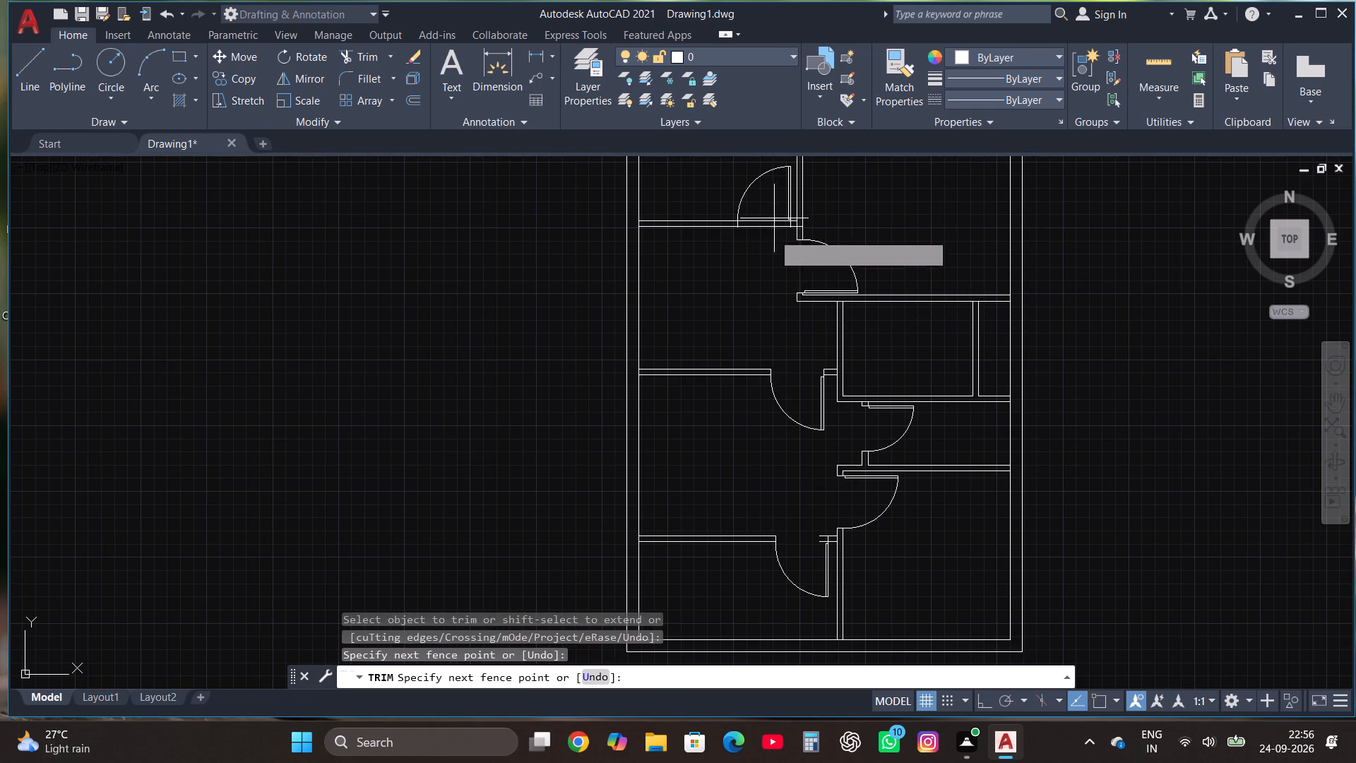
click(773, 246)
scroll(771, 314, down, 2)
scroll(831, 227, up, 2)
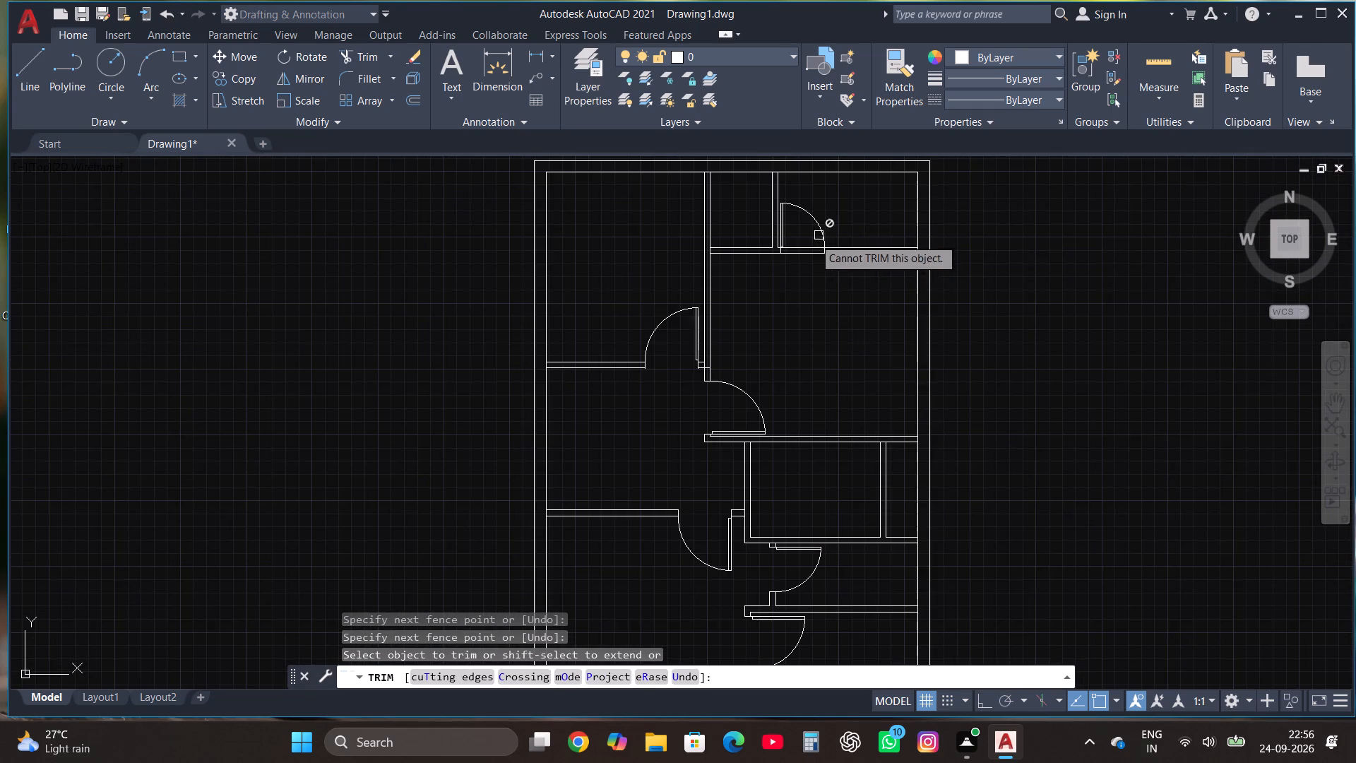
click(803, 241)
click(799, 273)
Trim the leftover wall line stubs beside the door leaf in the lowest left partition's opening.
scroll(799, 280, down, 1)
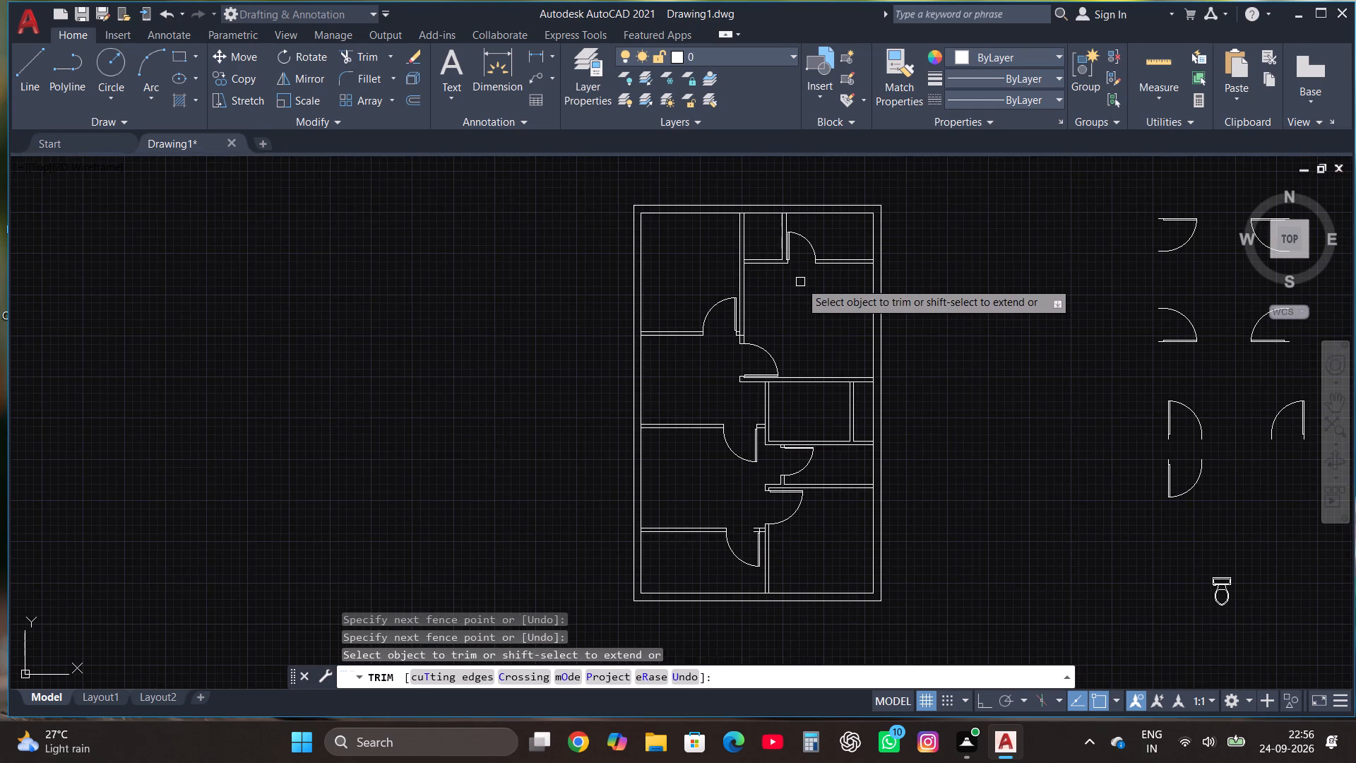
scroll(769, 526, up, 3)
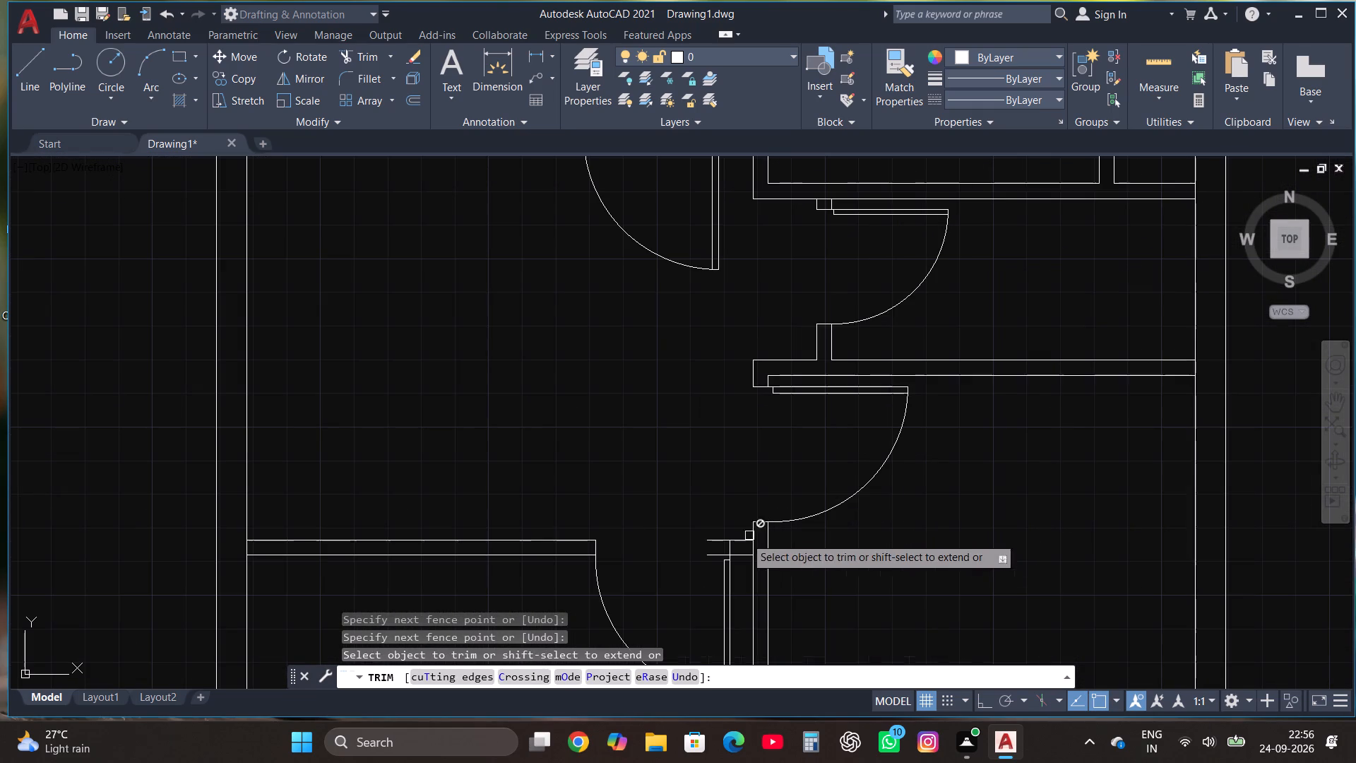
click(708, 574)
click(724, 524)
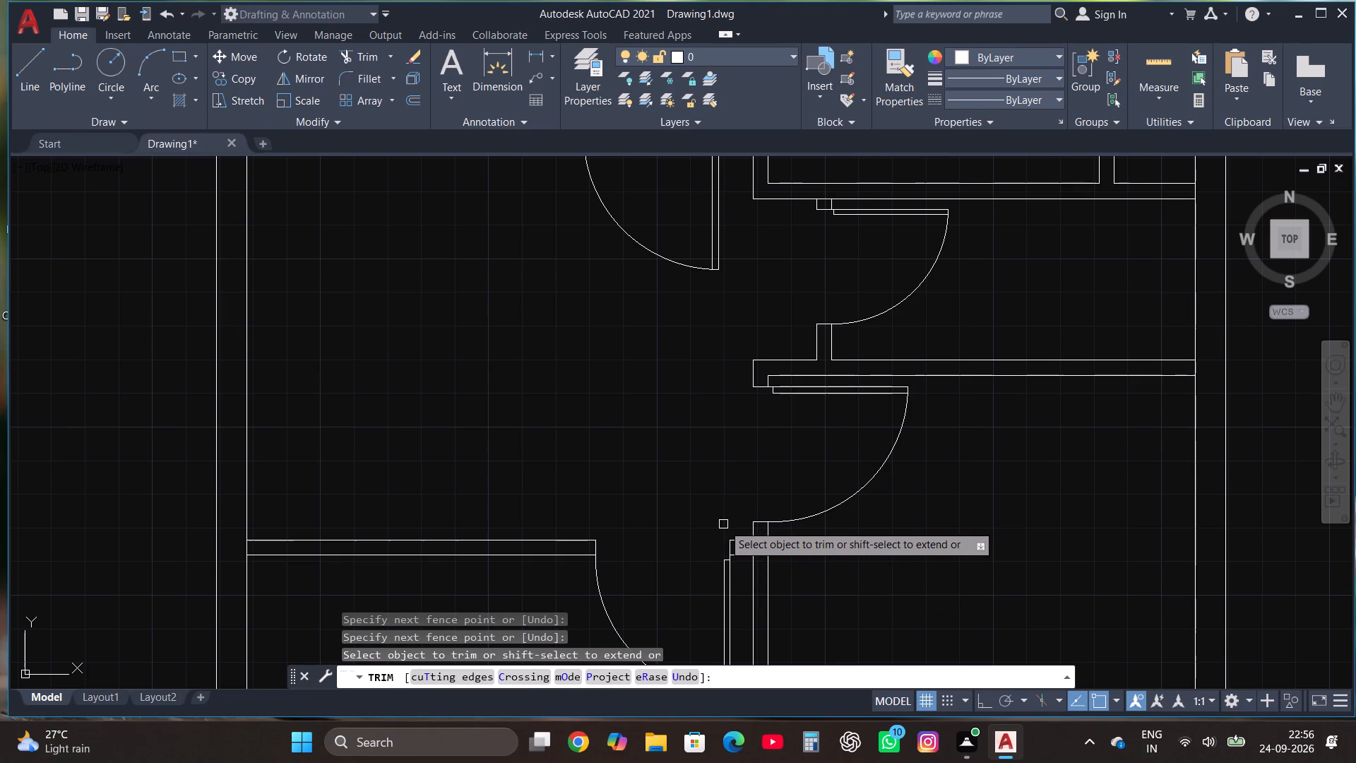
Draw a small window across the outer wall of the small top-right room, as a rectangle with a lengthwise centre line.
key(Escape)
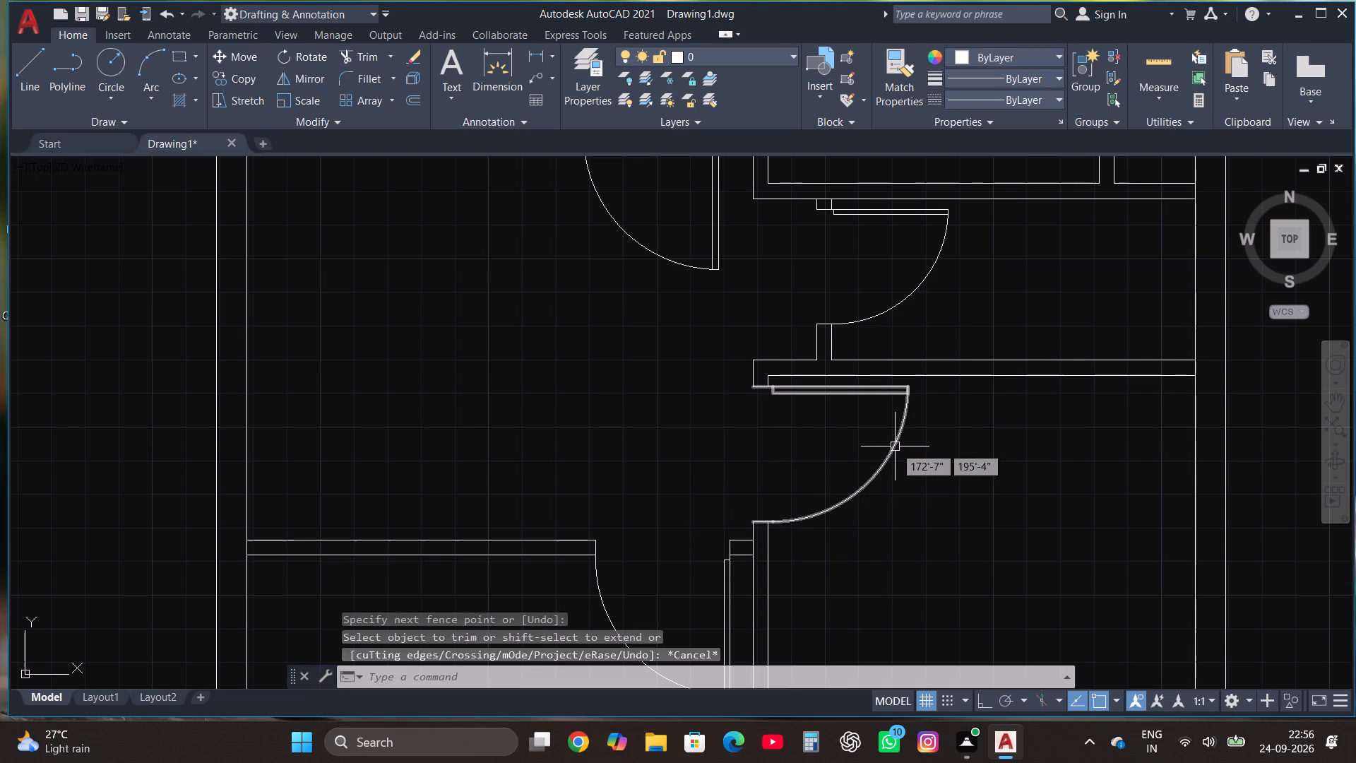
scroll(956, 449, down, 3)
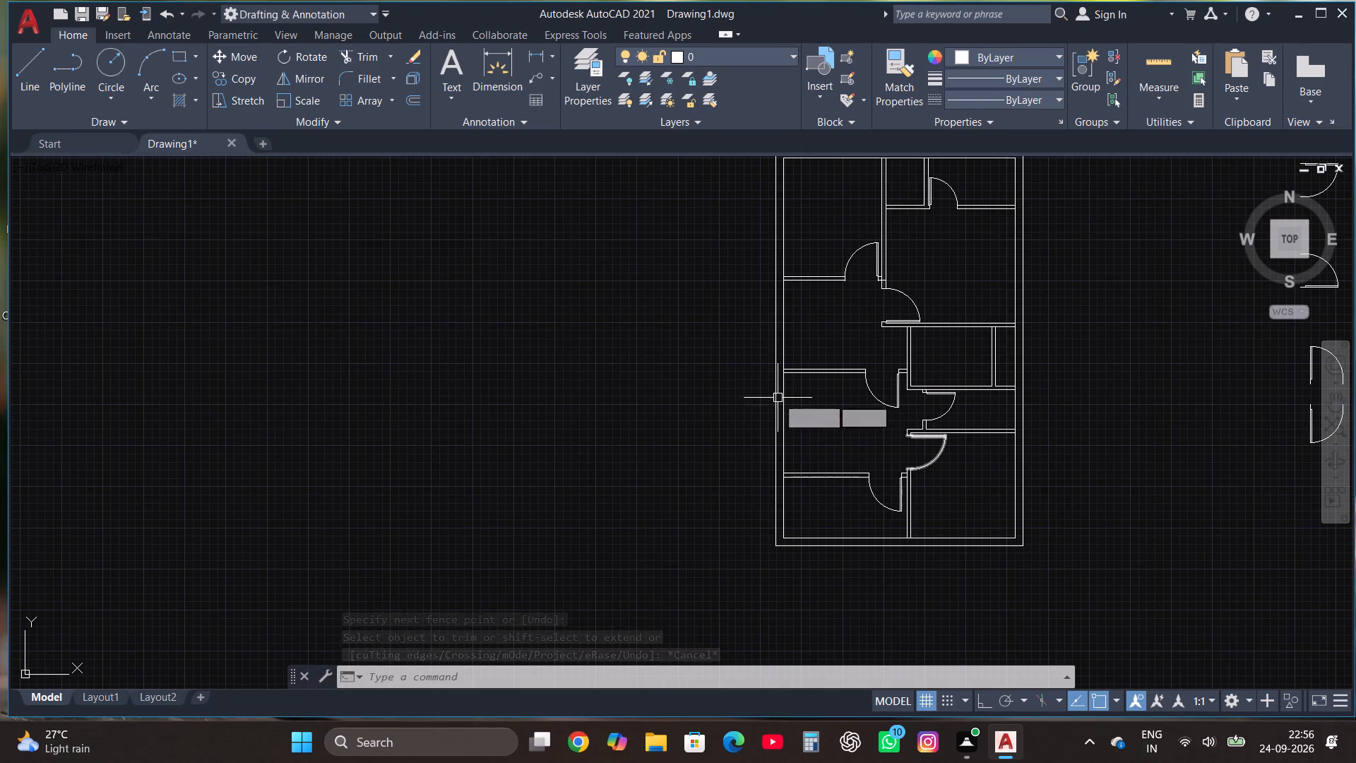
scroll(778, 398, down, 1)
scroll(850, 217, up, 3)
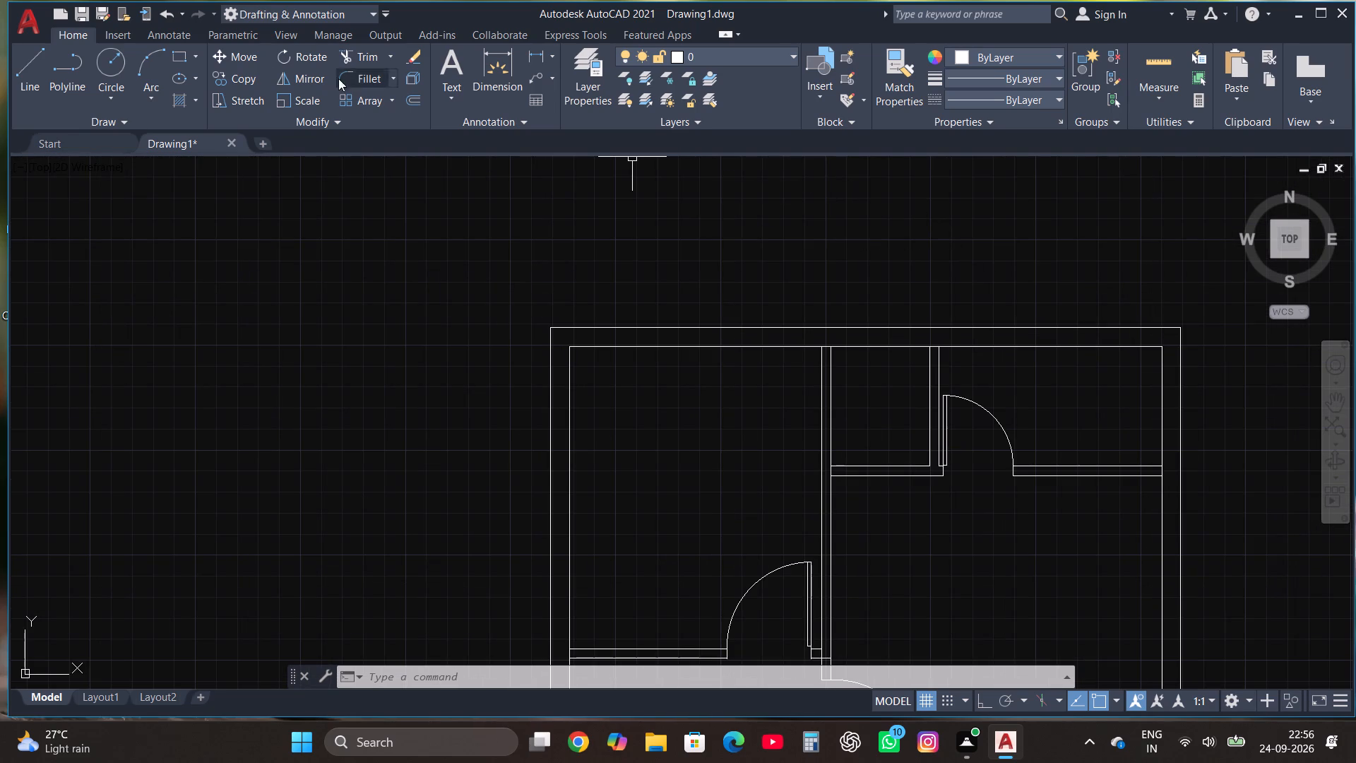
click(173, 58)
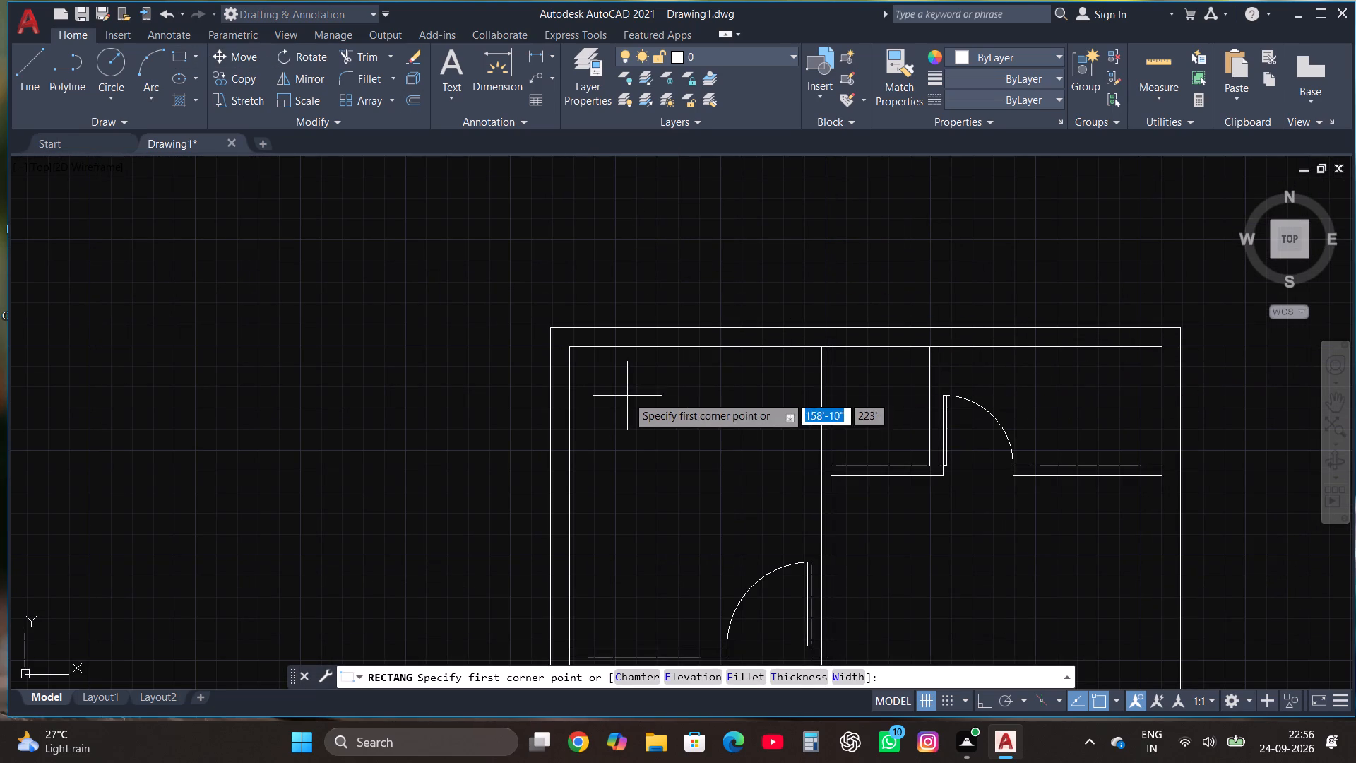
scroll(624, 403, down, 1)
scroll(987, 417, up, 3)
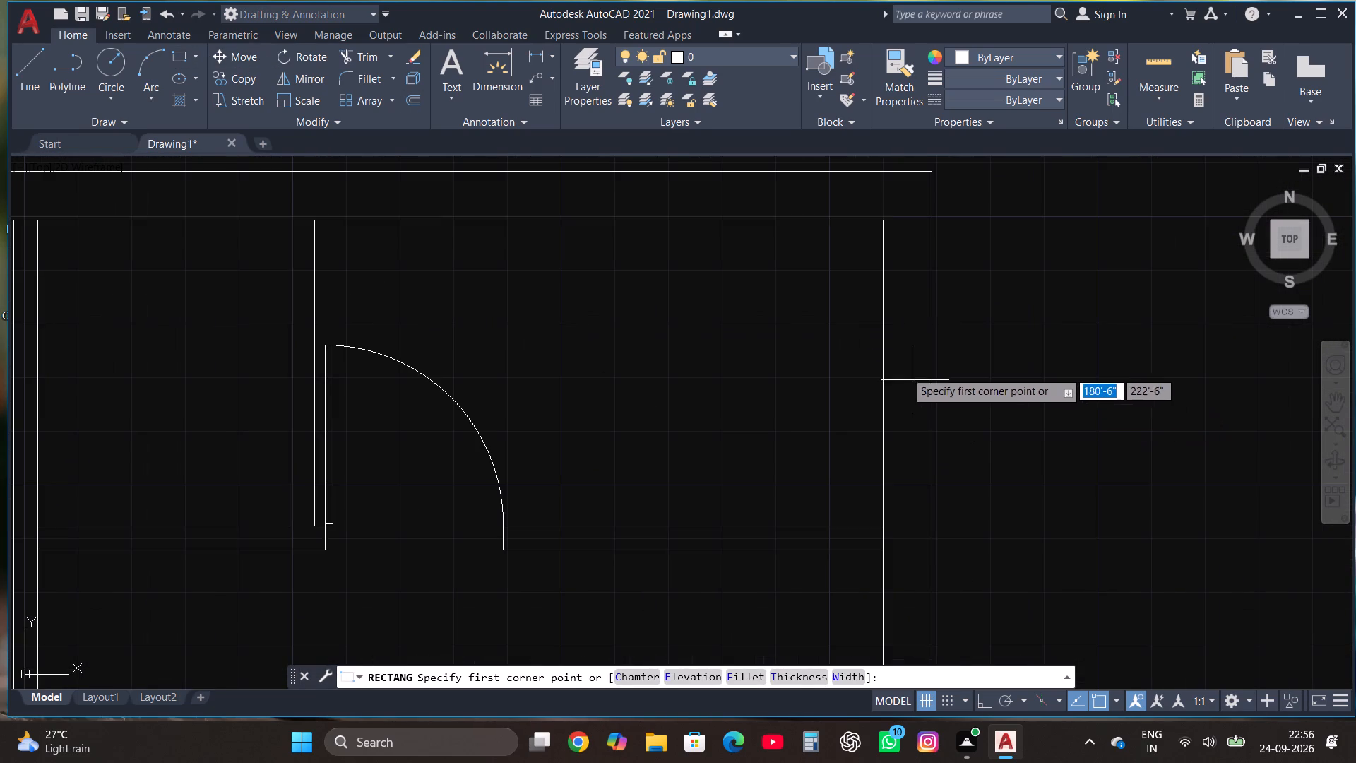
click(884, 331)
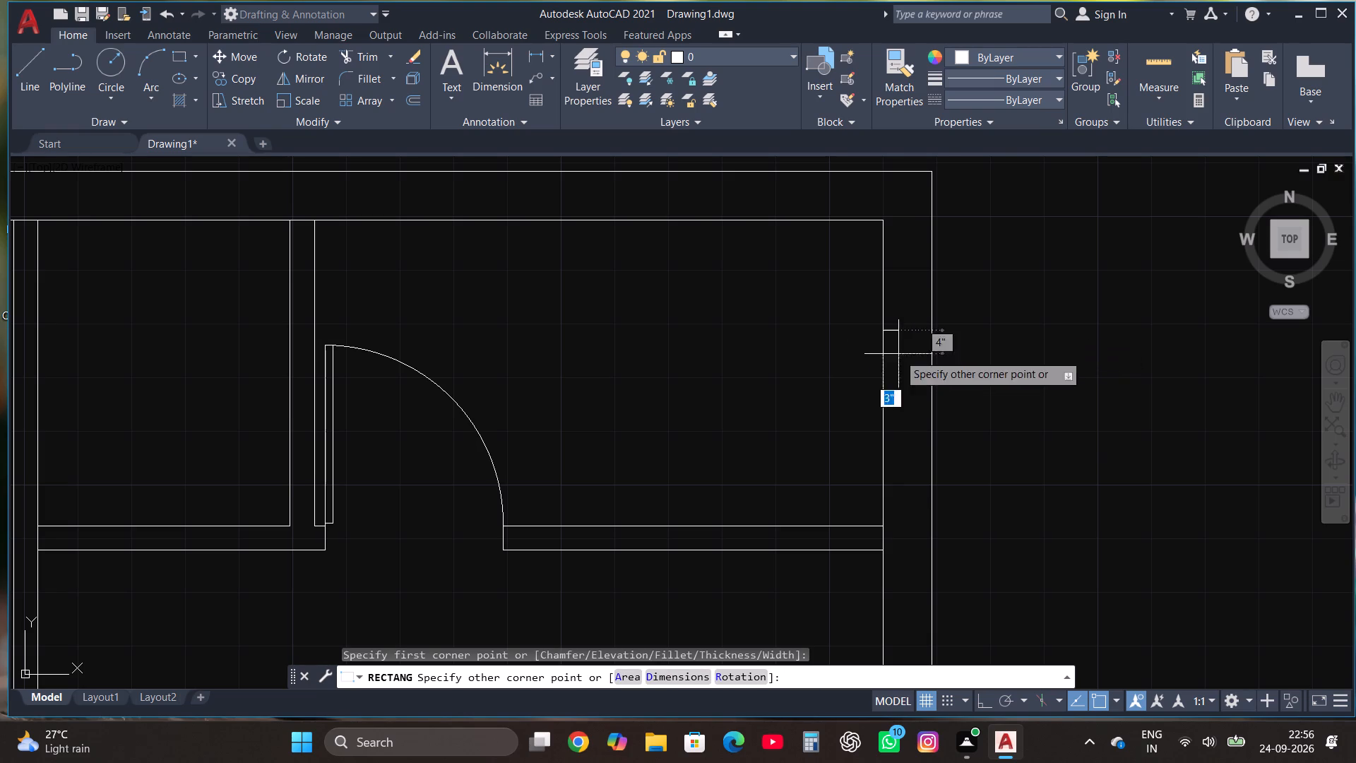
click(933, 435)
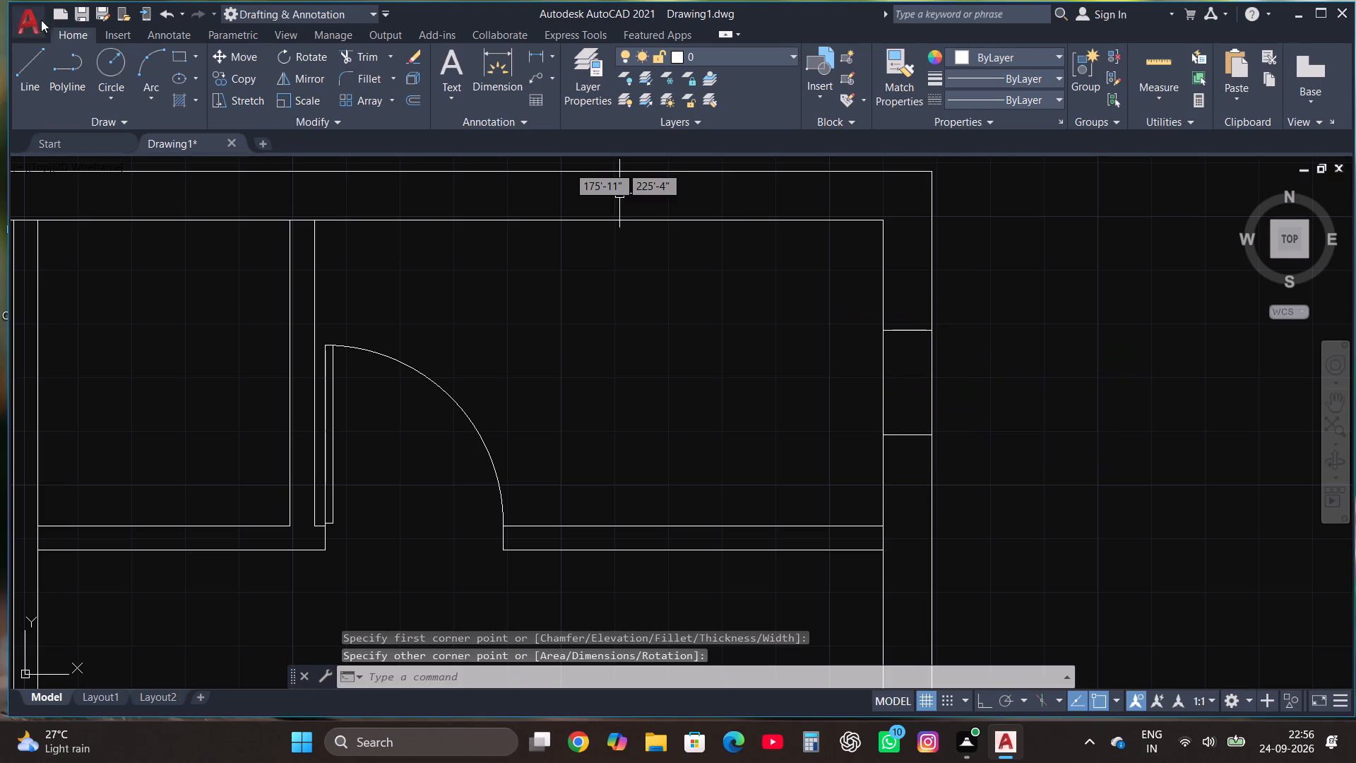
click(32, 51)
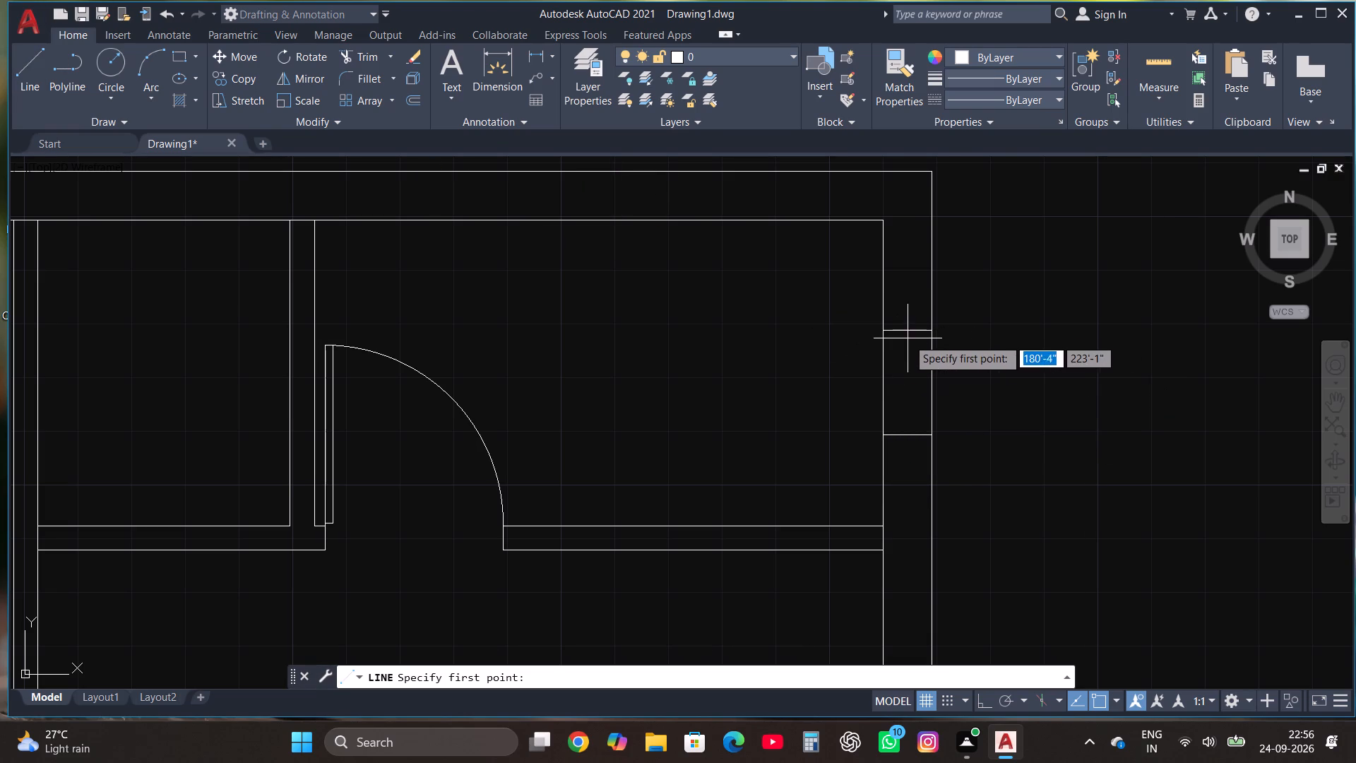
click(905, 331)
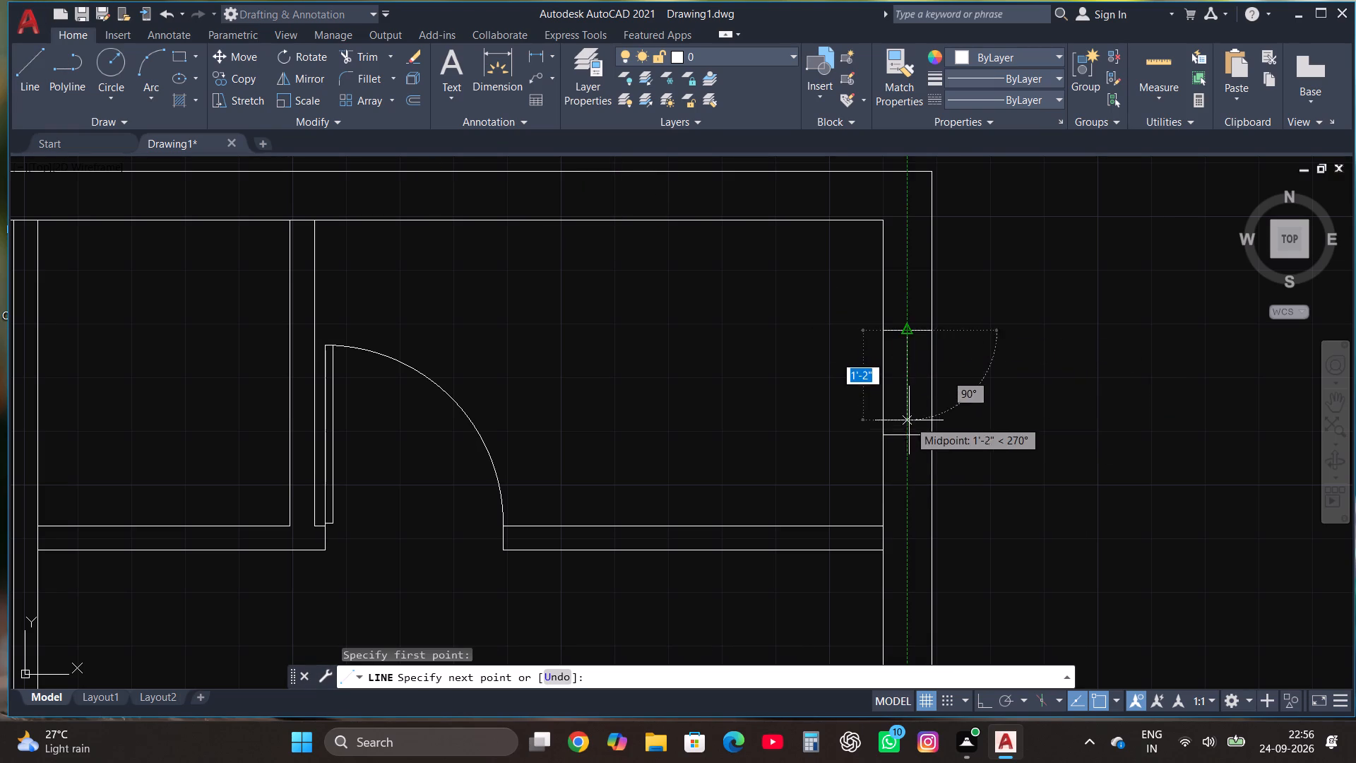
click(910, 438)
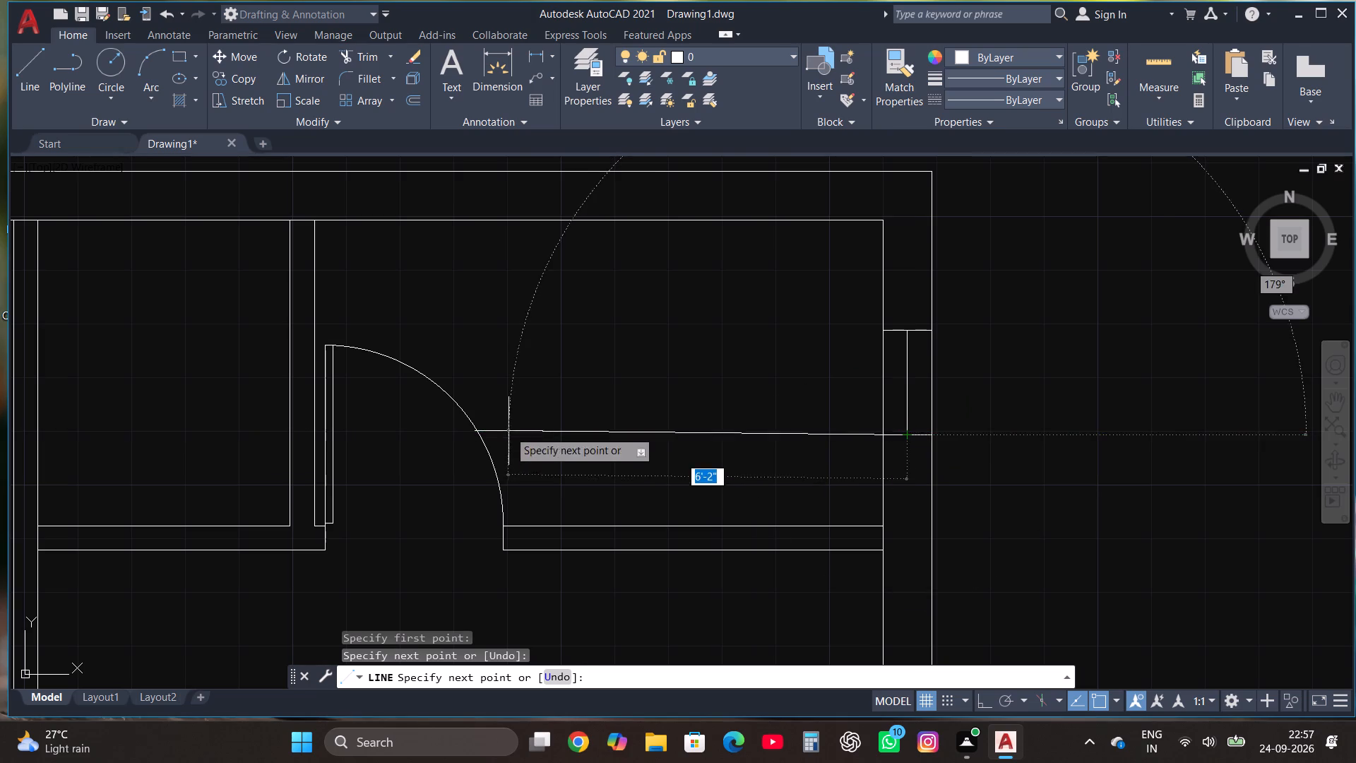
key(Escape)
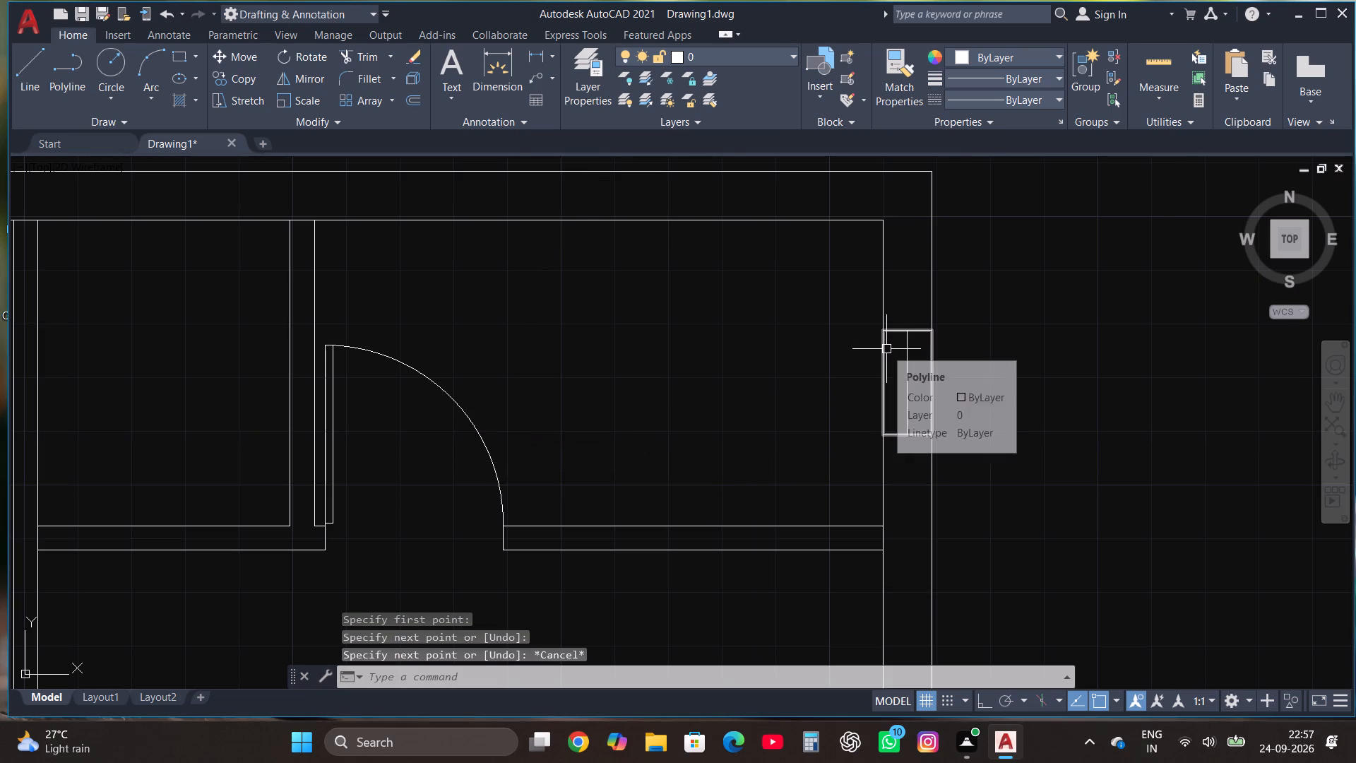
Draw a window about 5'-1" long across the large right room's outer wall, as a rectangle with a lengthwise centre line.
scroll(872, 350, down, 2)
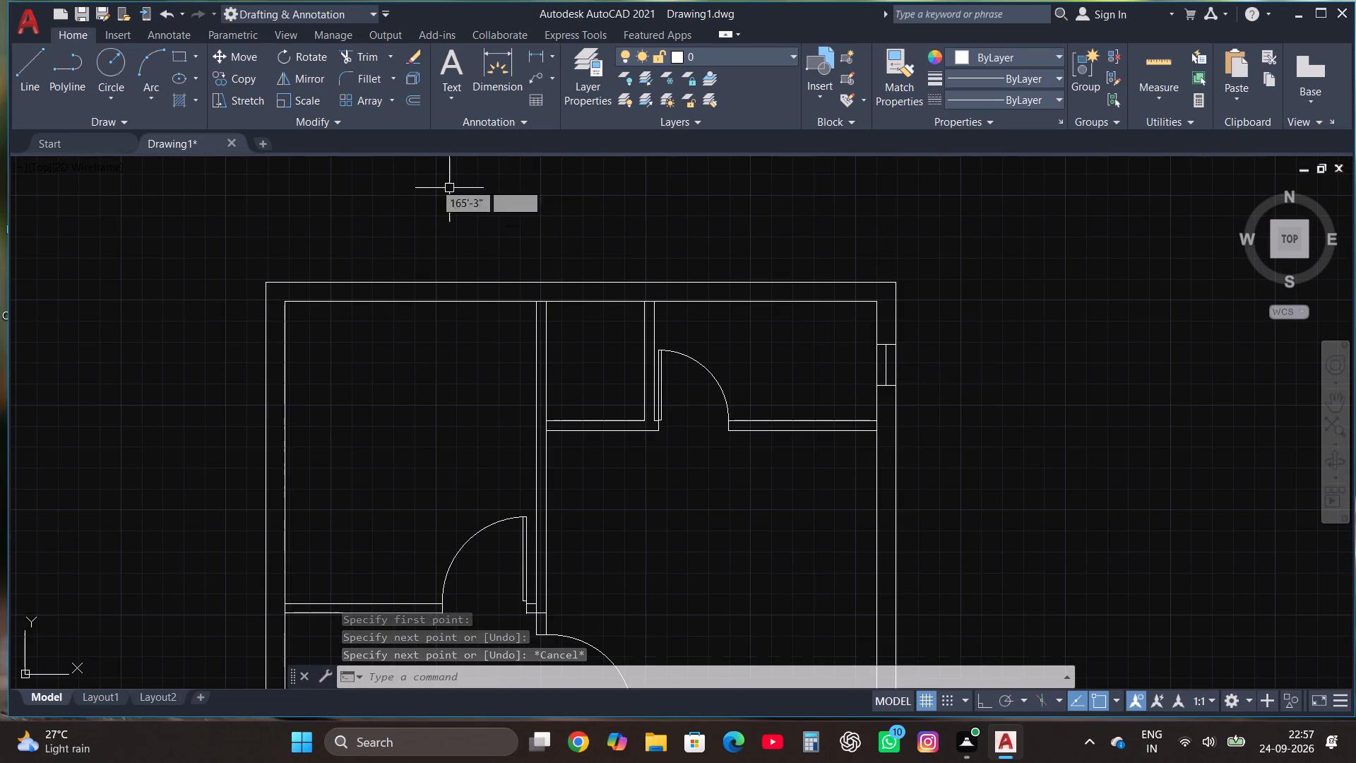
click(174, 58)
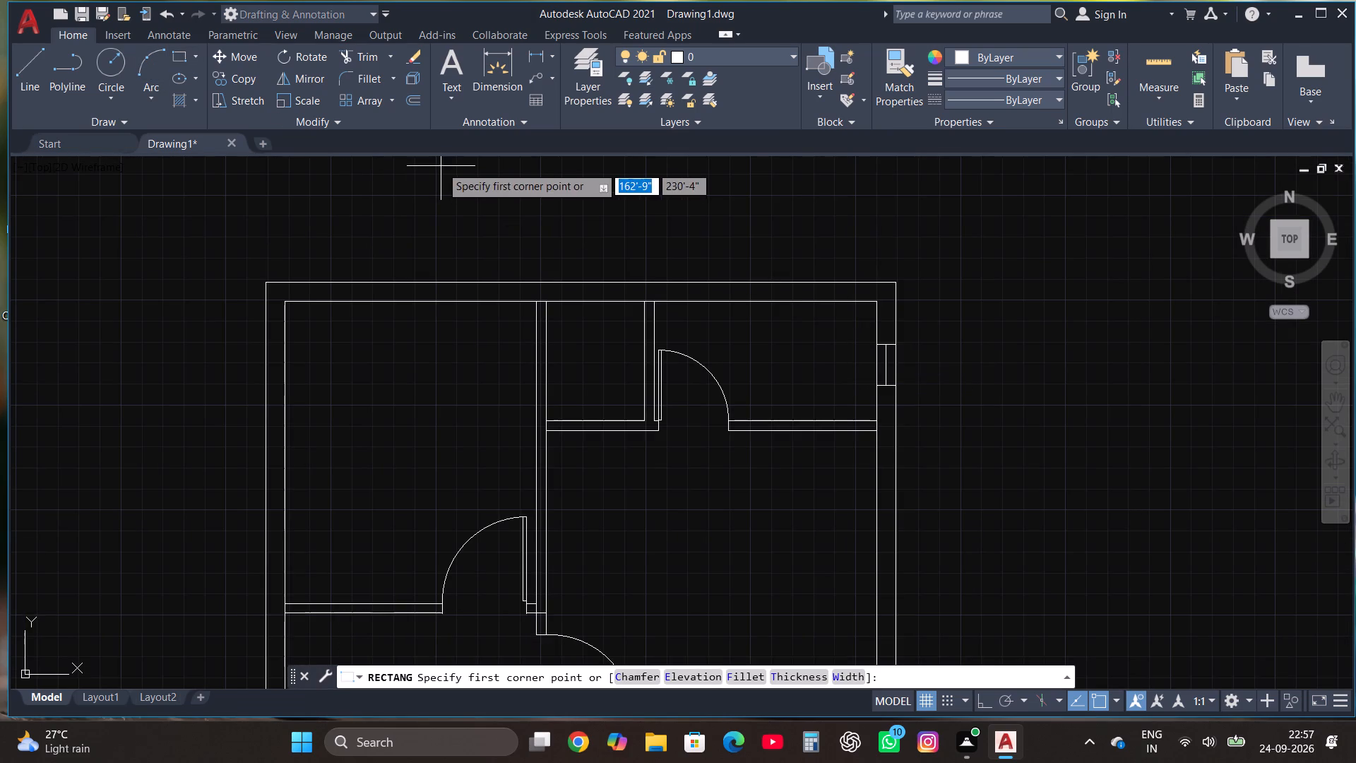
scroll(464, 177, down, 1)
scroll(718, 428, up, 1)
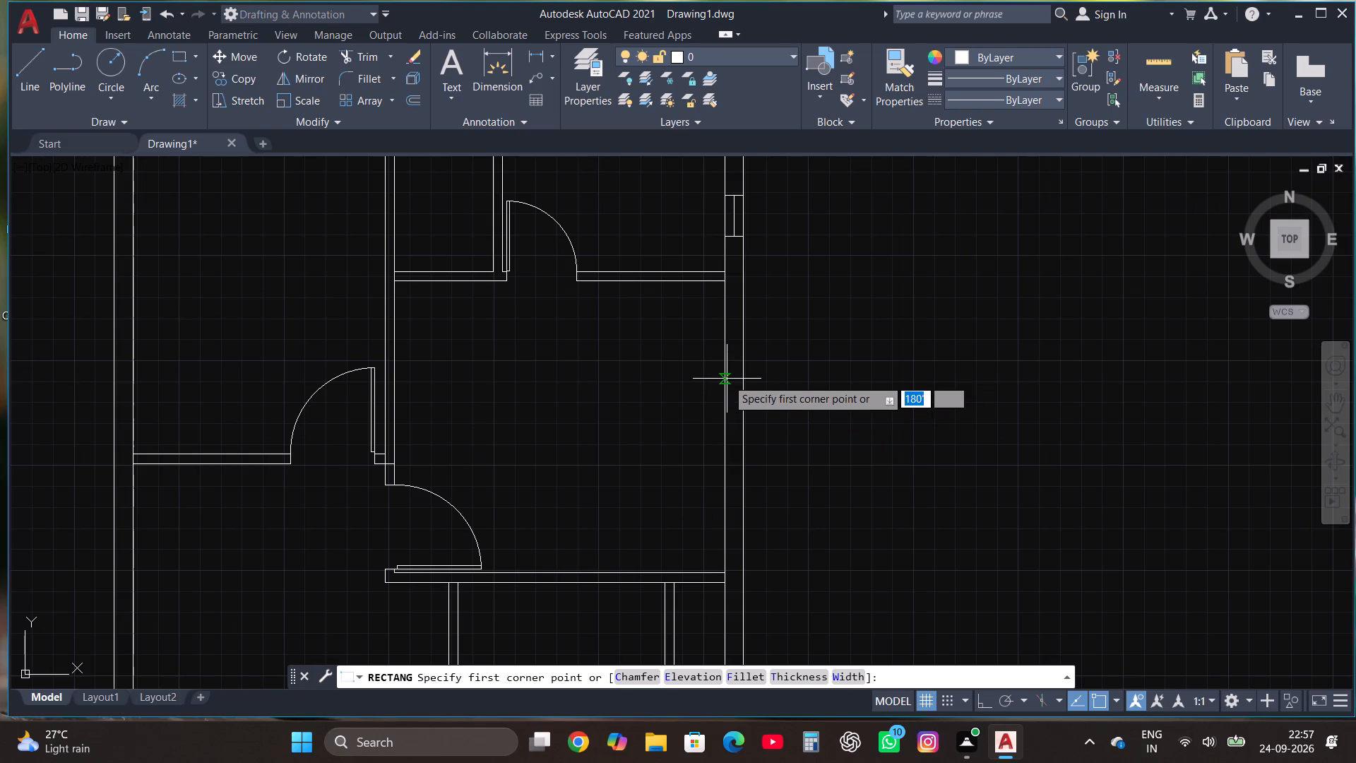
click(725, 345)
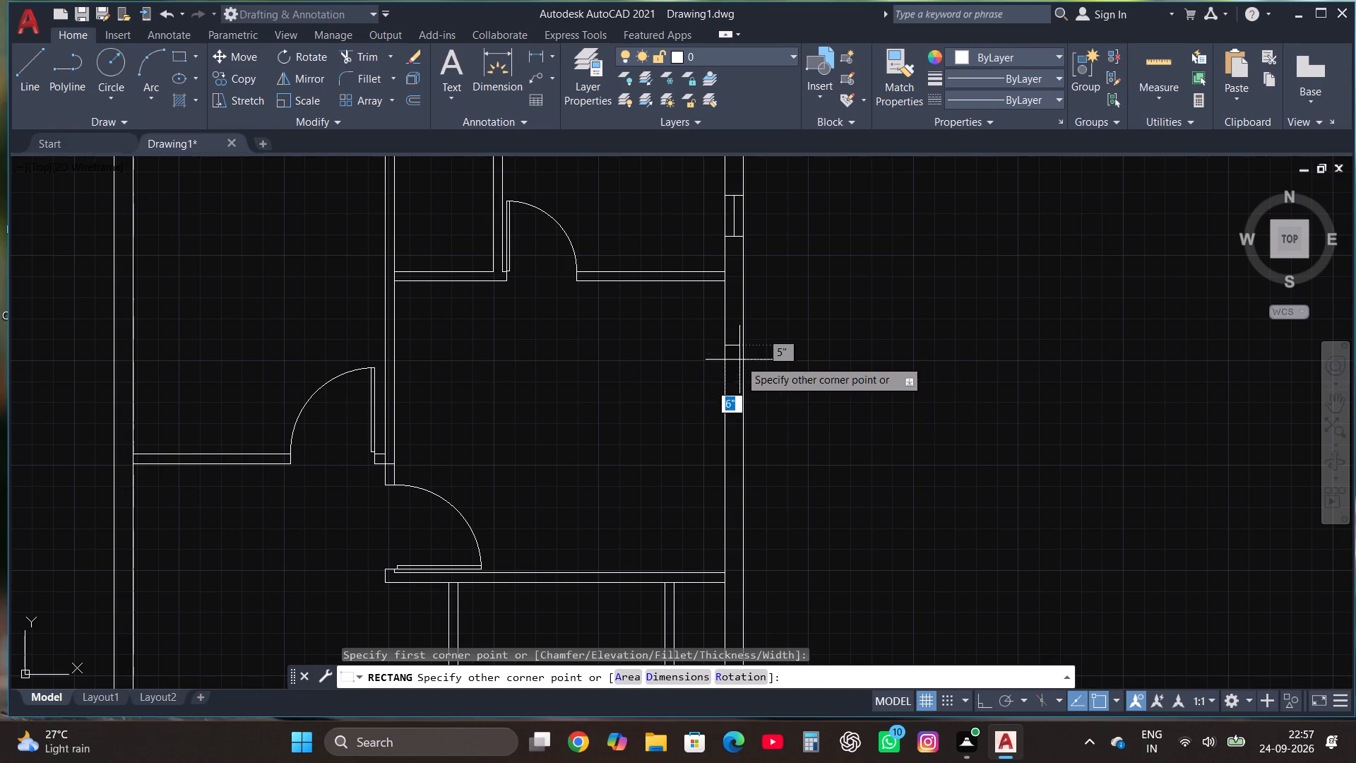
click(742, 473)
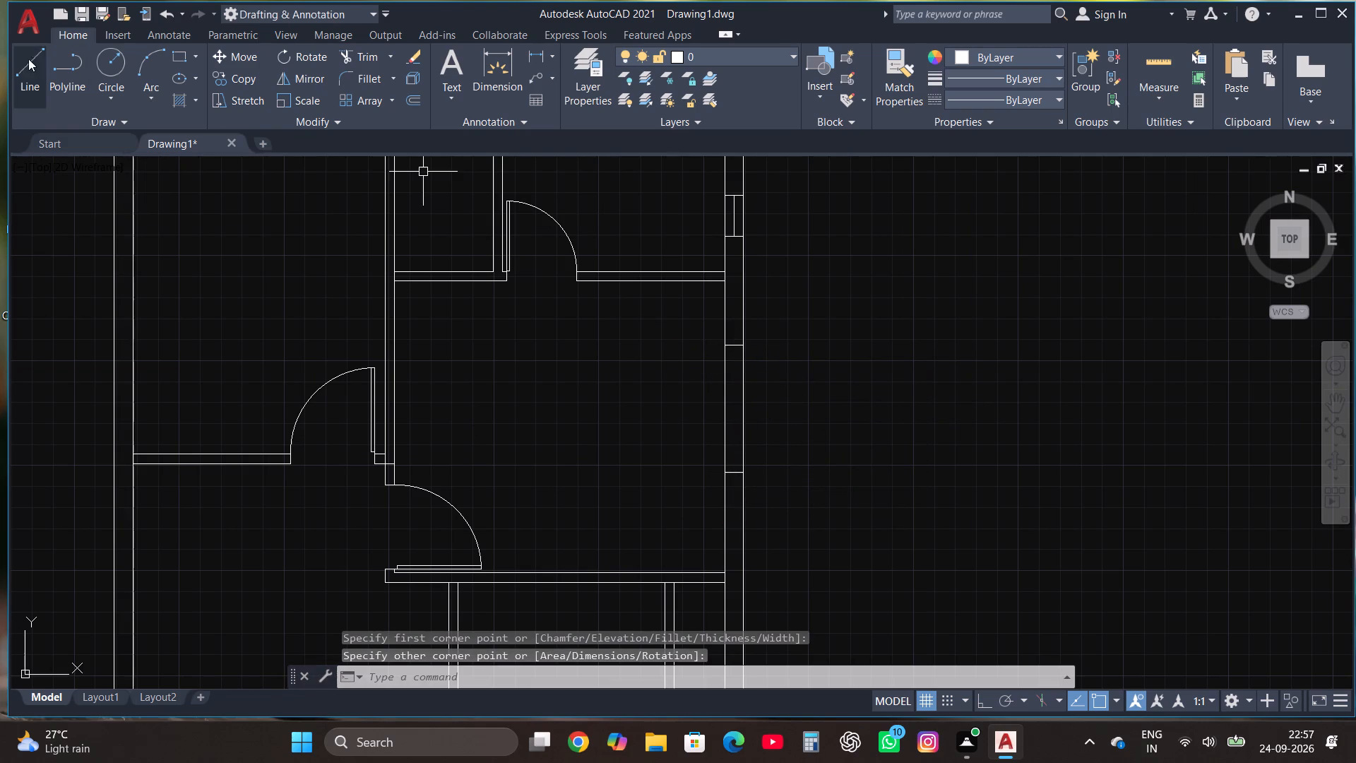
click(26, 66)
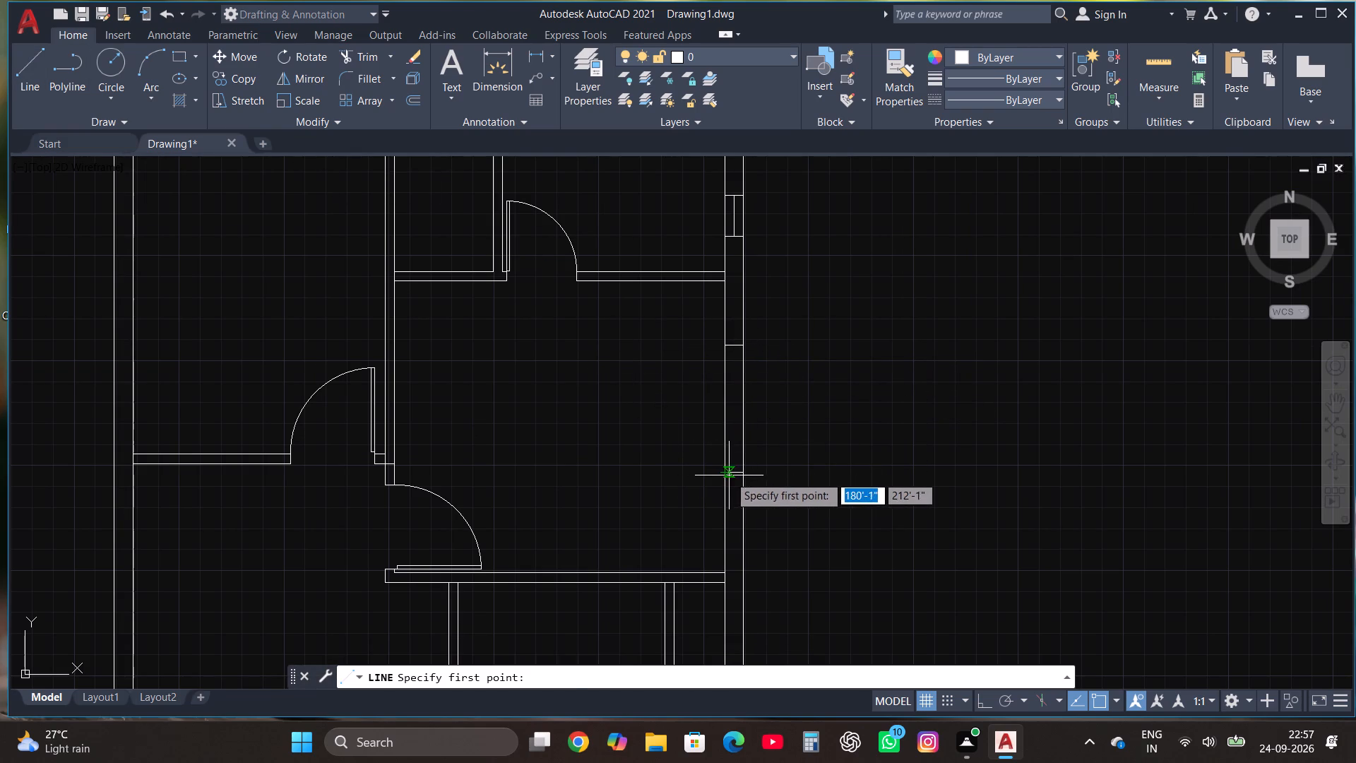
click(732, 475)
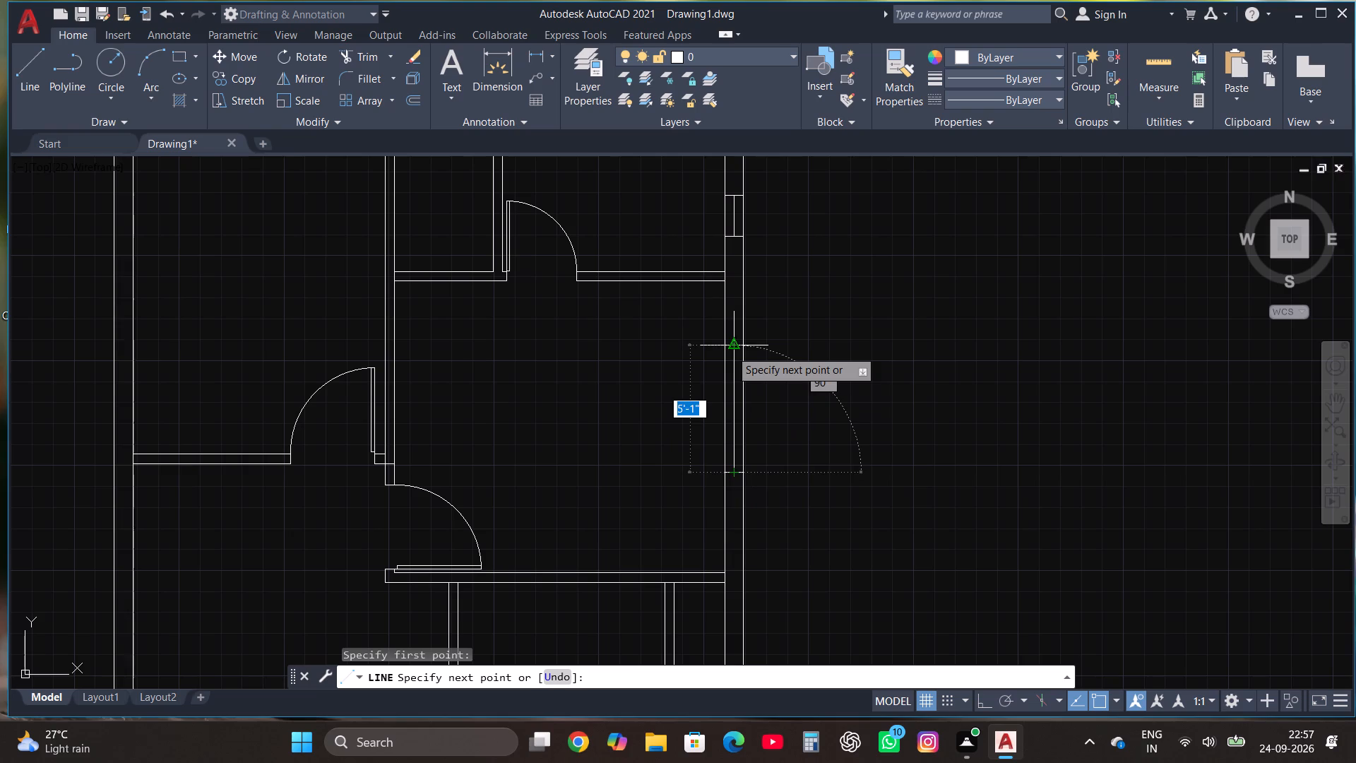
click(730, 350)
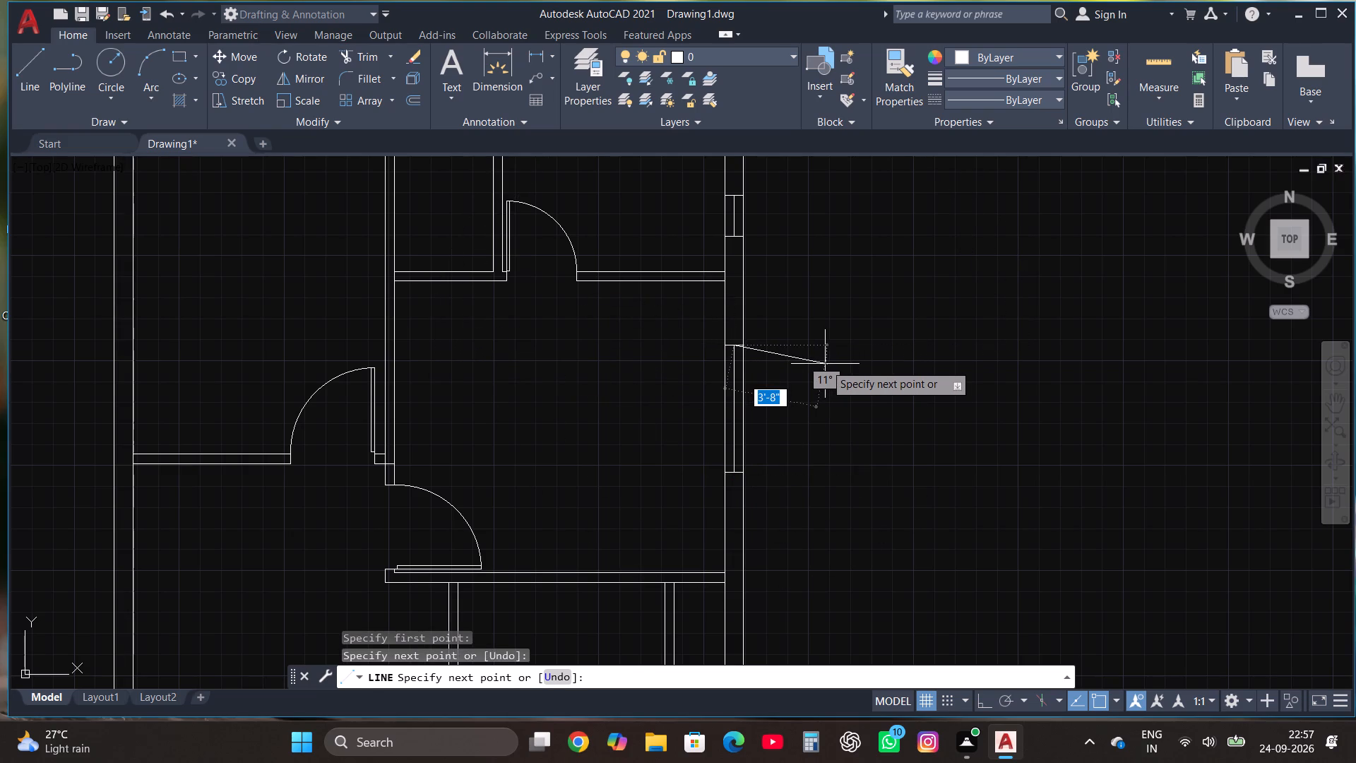
key(Escape)
Copy the large right room's window to the empty space just outside the east wall.
click(691, 490)
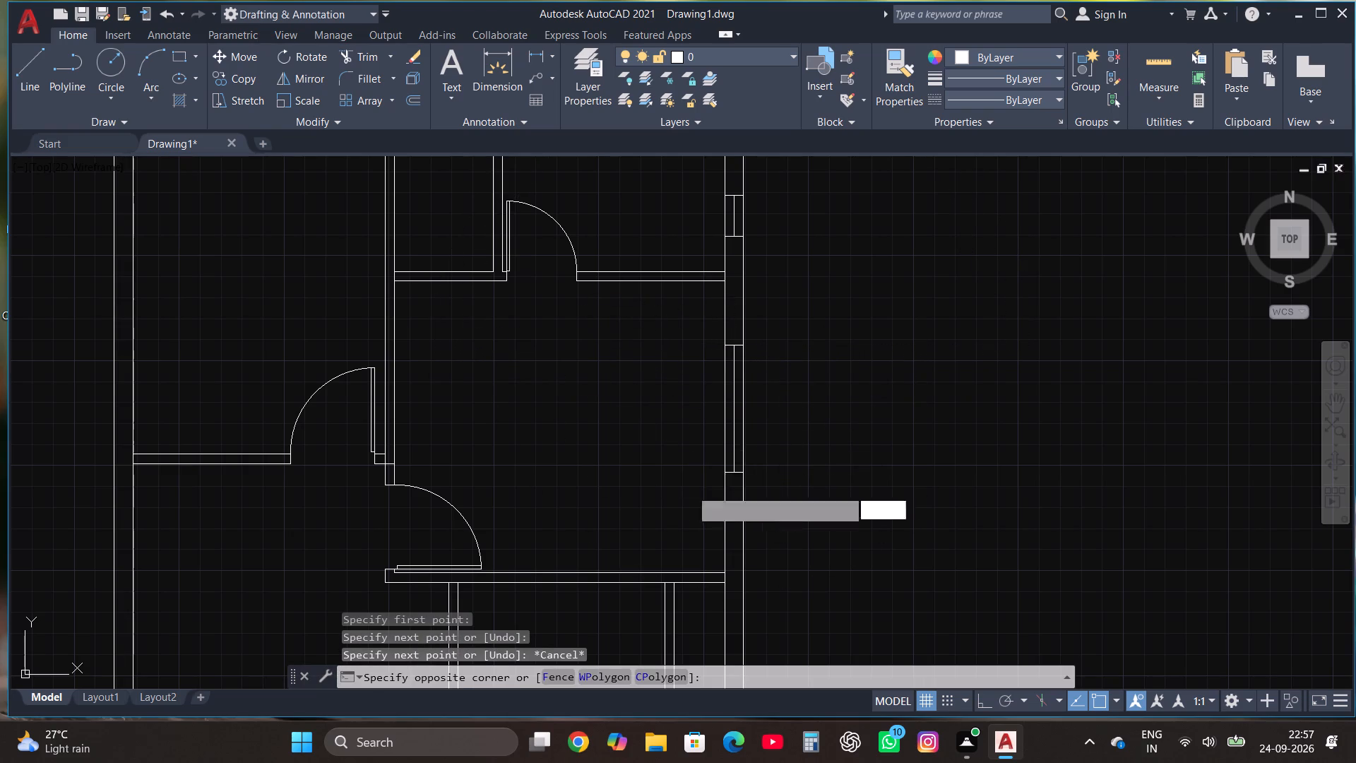
click(784, 338)
click(244, 73)
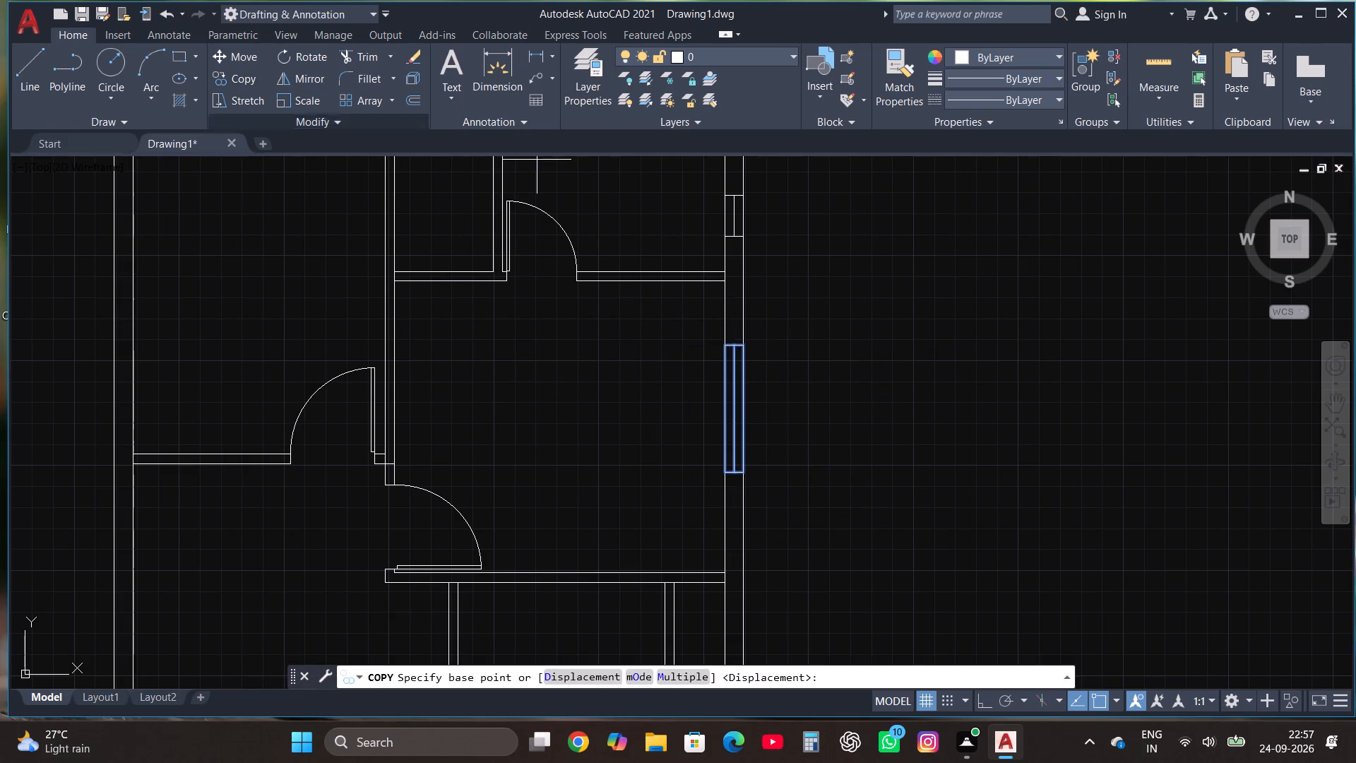
click(719, 403)
click(891, 389)
key(Escape)
Rotate the window copy outside the plan to horizontal with Ortho on.
click(935, 471)
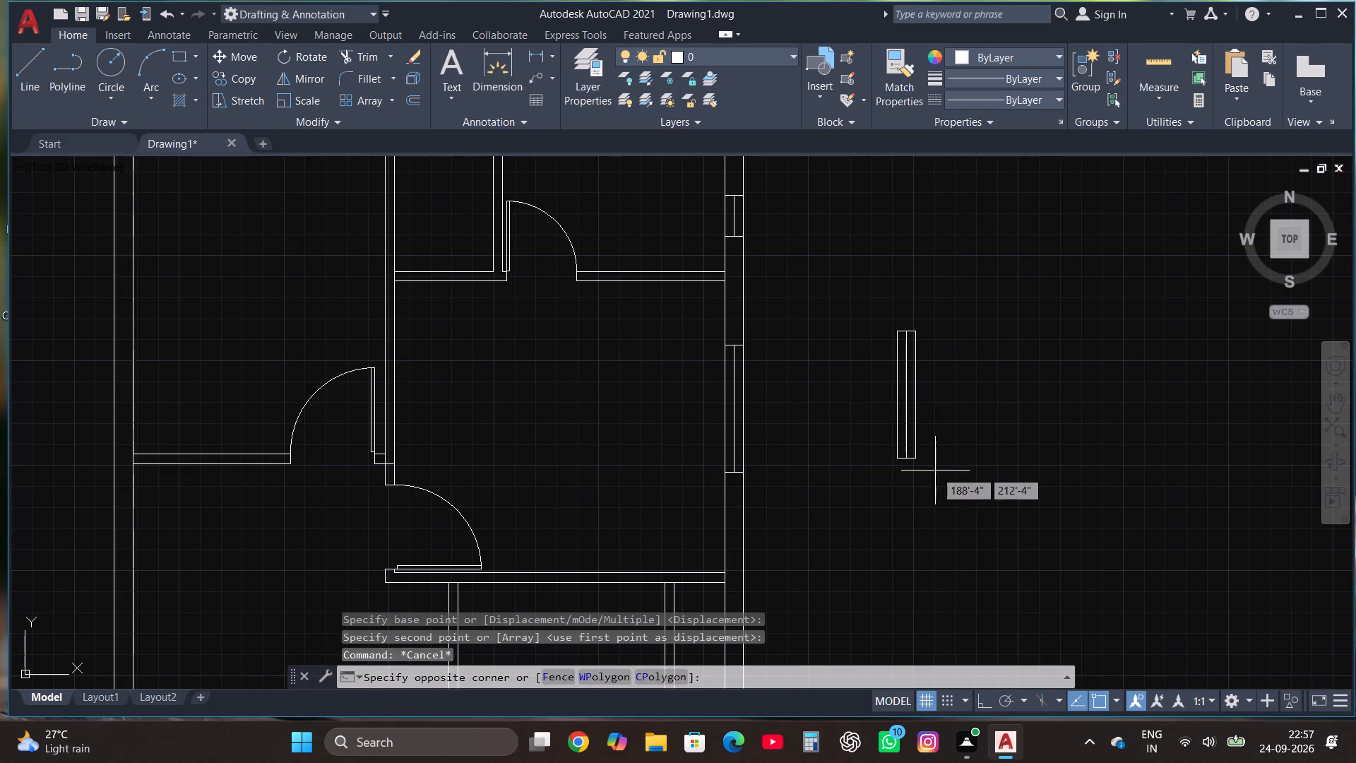
click(877, 276)
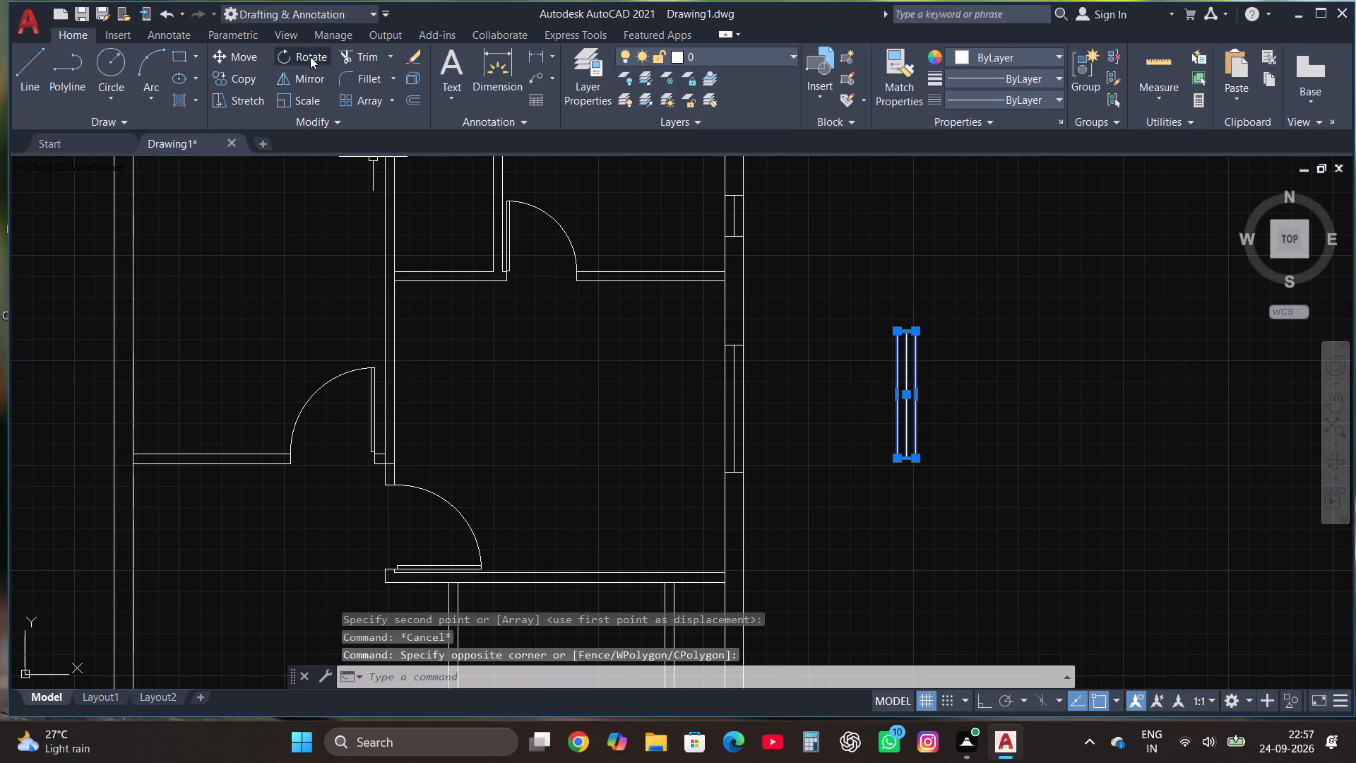
click(306, 53)
click(869, 353)
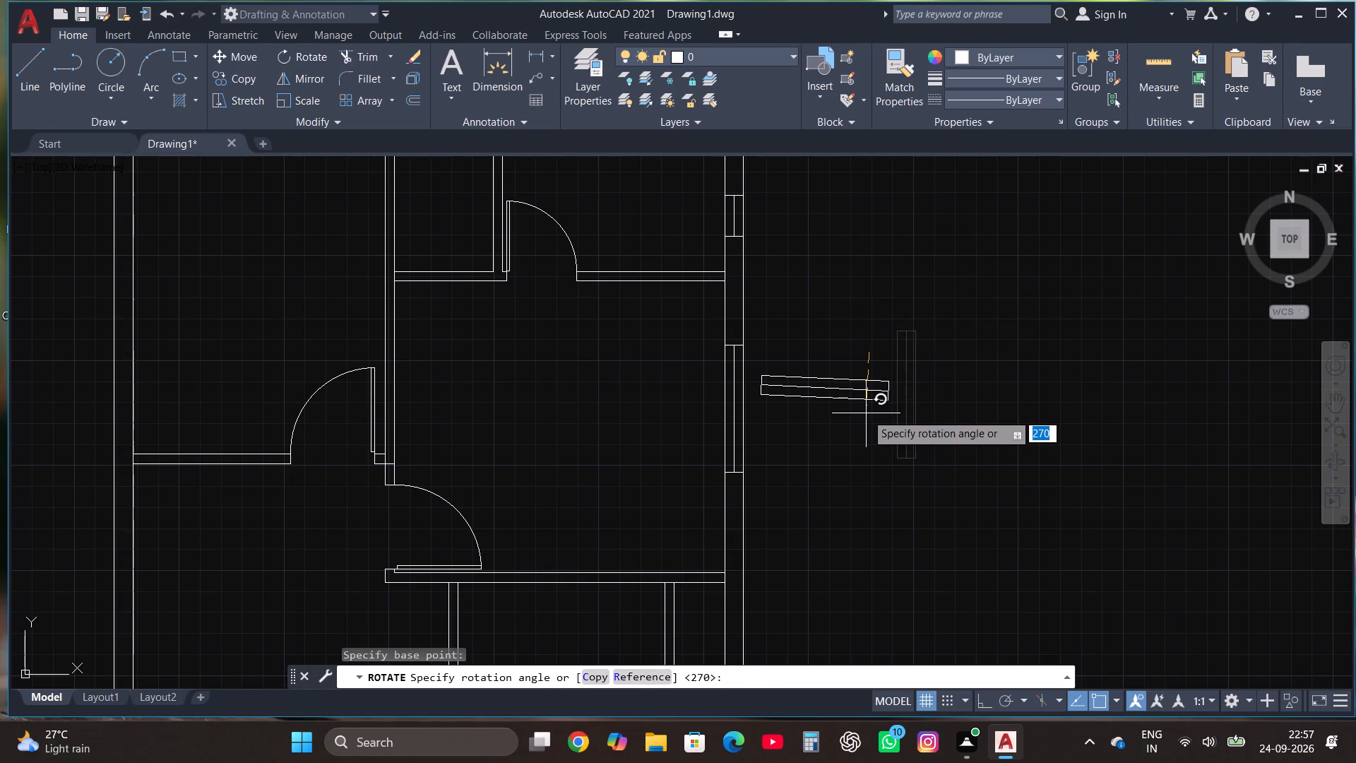
key(F8)
click(866, 413)
click(837, 433)
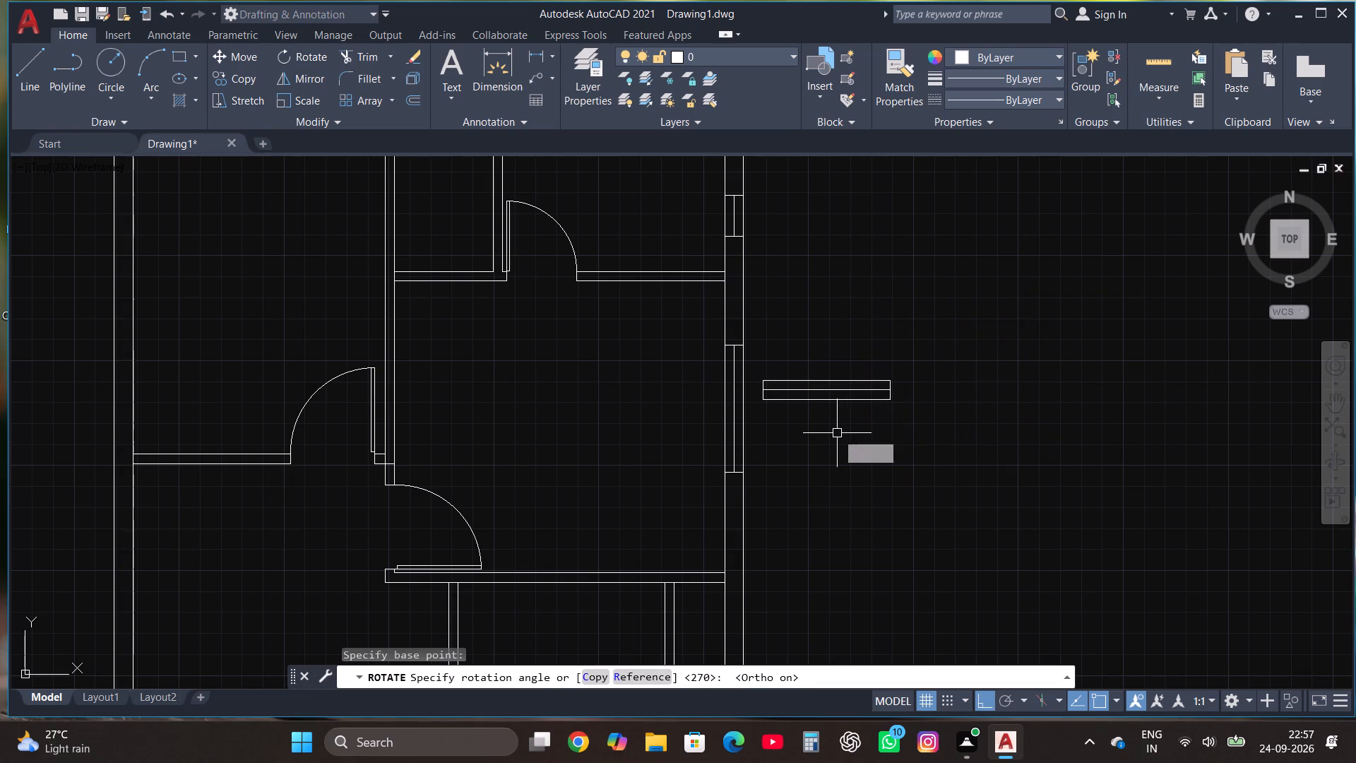
Copy the horizontal window onto the bottom outer wall of the bottom-right room, with Ortho off.
click(922, 418)
click(754, 300)
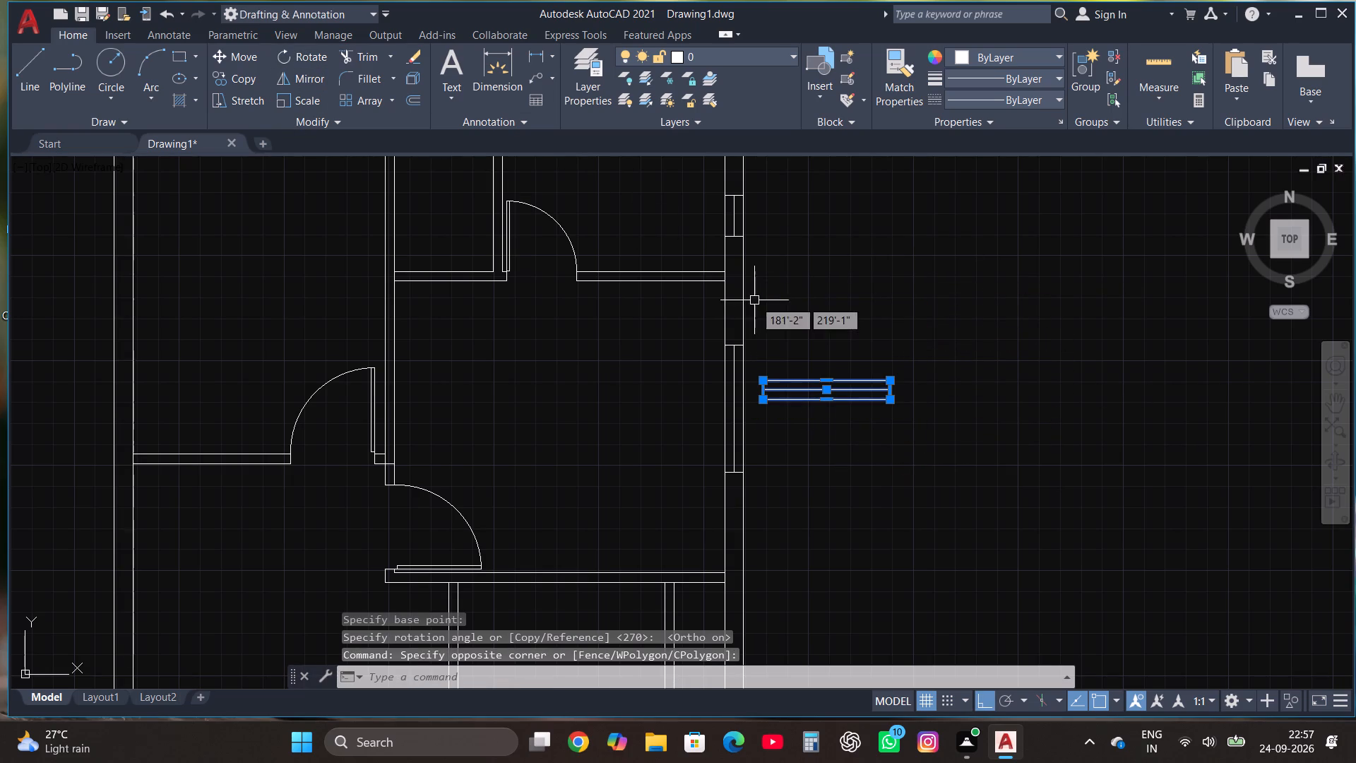
click(245, 78)
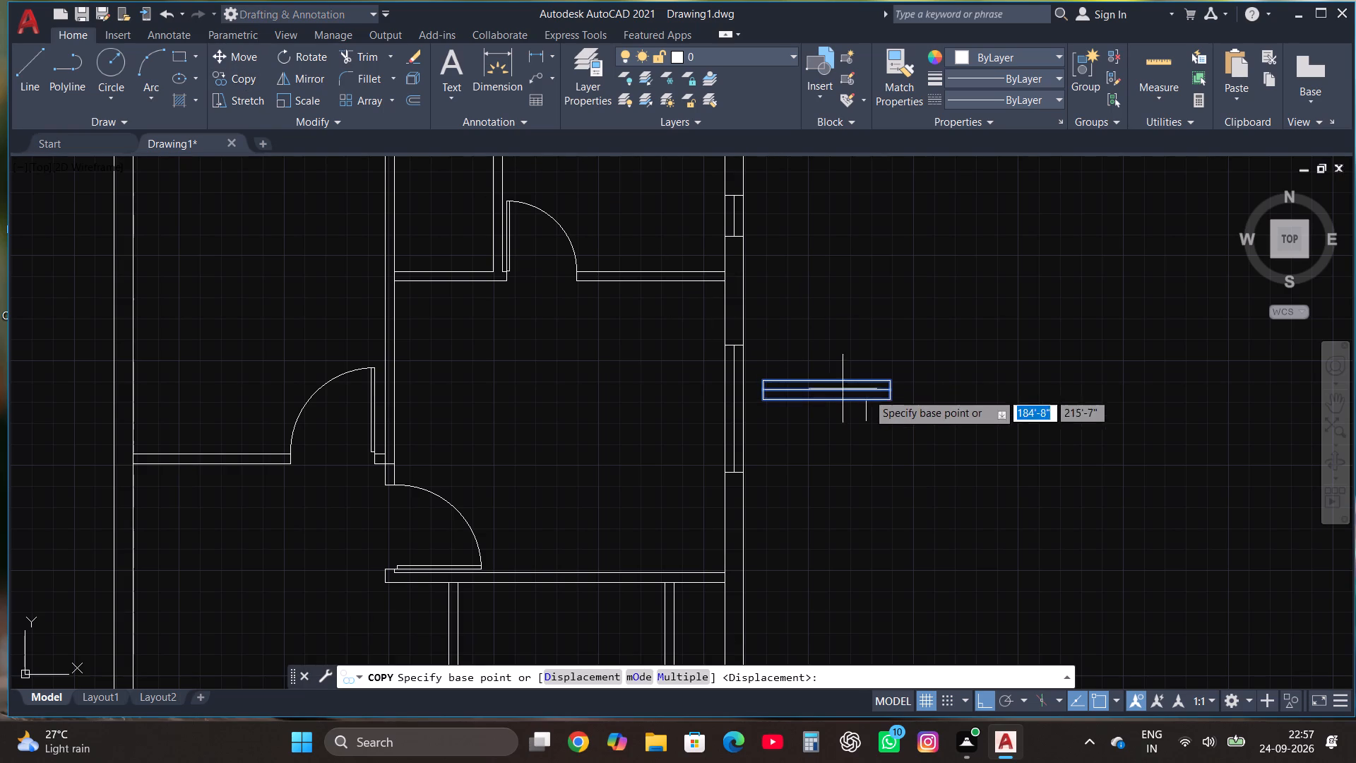
click(888, 403)
scroll(920, 354, down, 1)
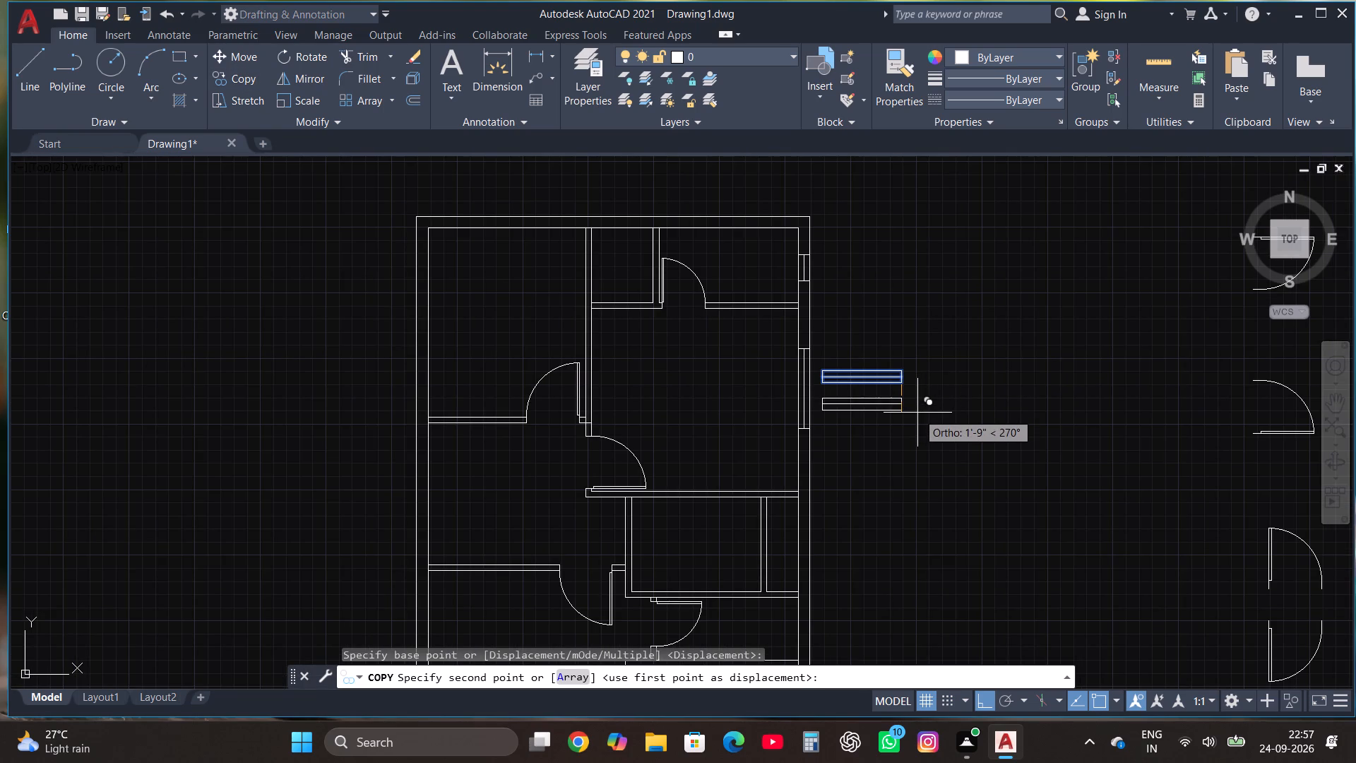
key(F8)
scroll(915, 325, down, 2)
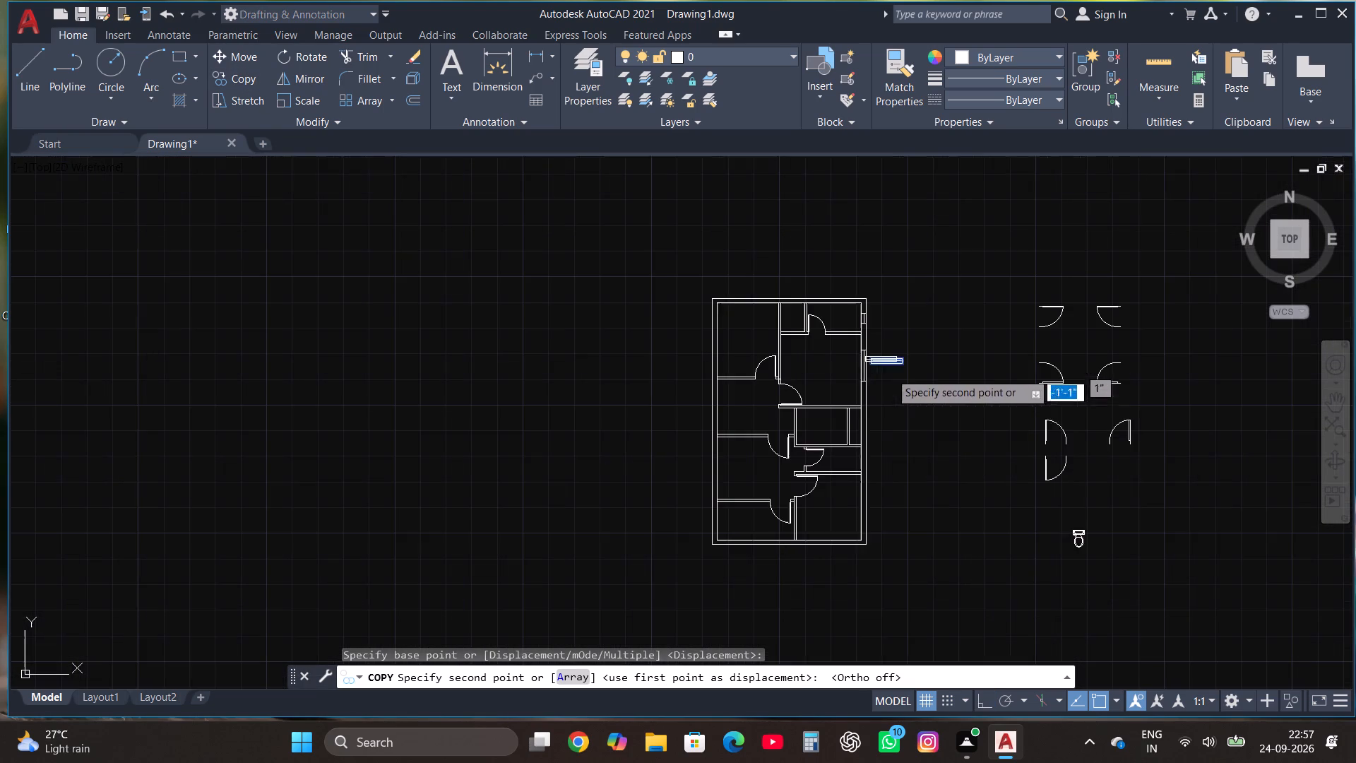
scroll(850, 539, up, 3)
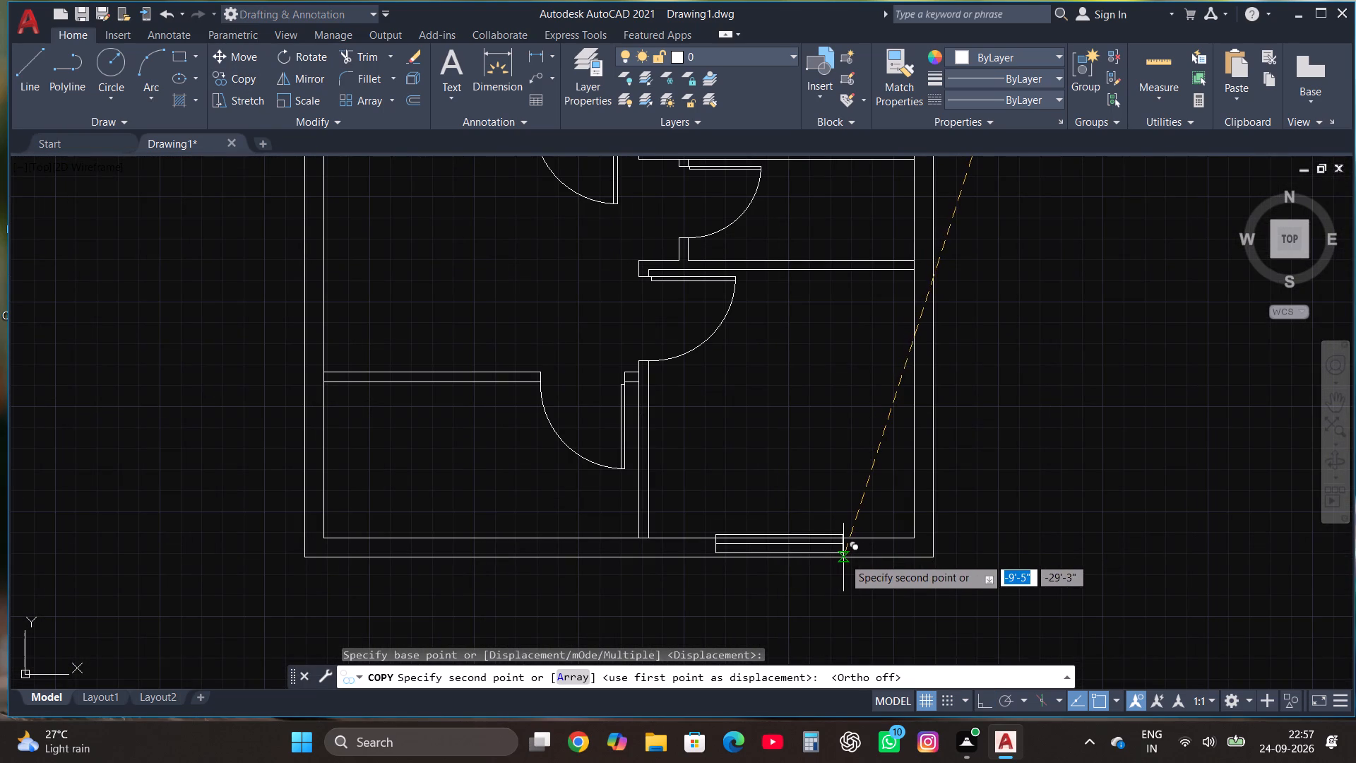
click(845, 561)
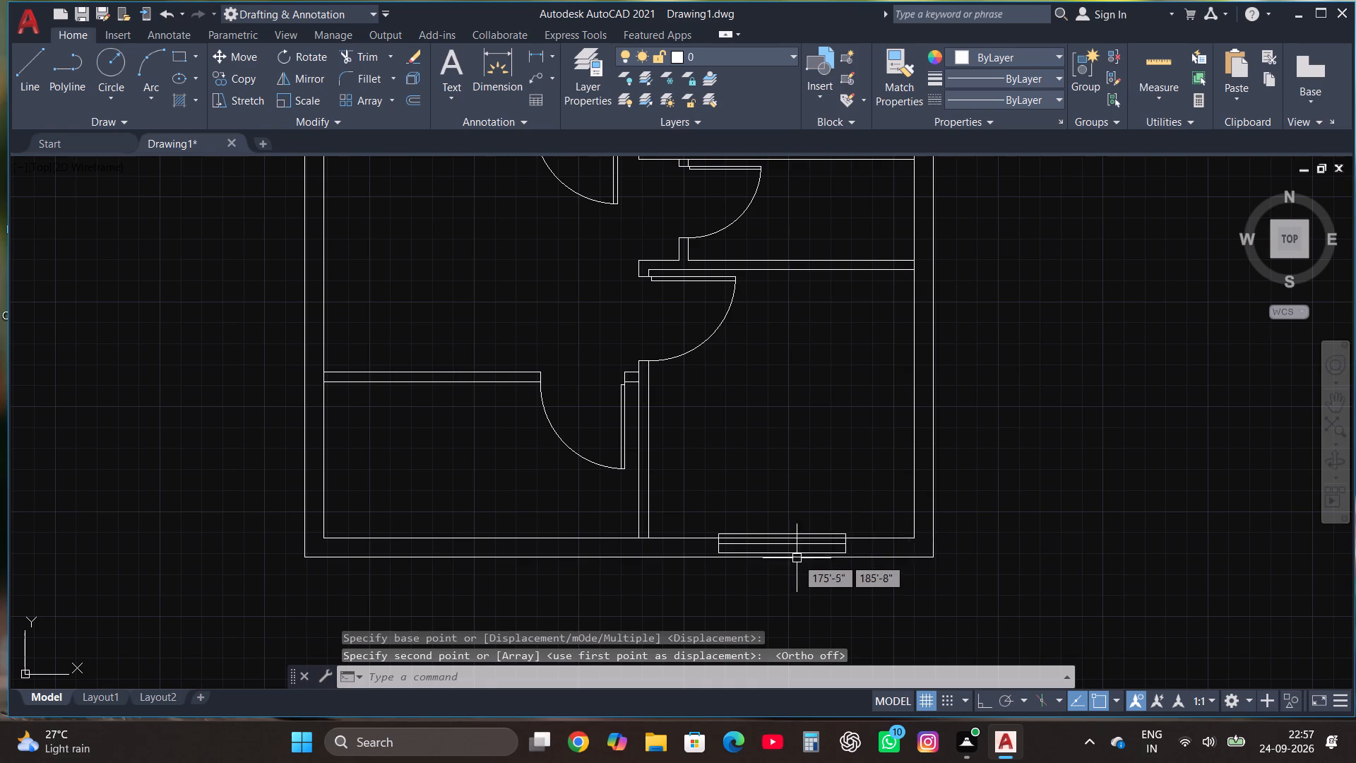
Move the bottom-right room's window so it fits exactly between the inner and outer lines of the bottom wall.
scroll(797, 560, up, 2)
drag(543, 574, 547, 565)
click(982, 439)
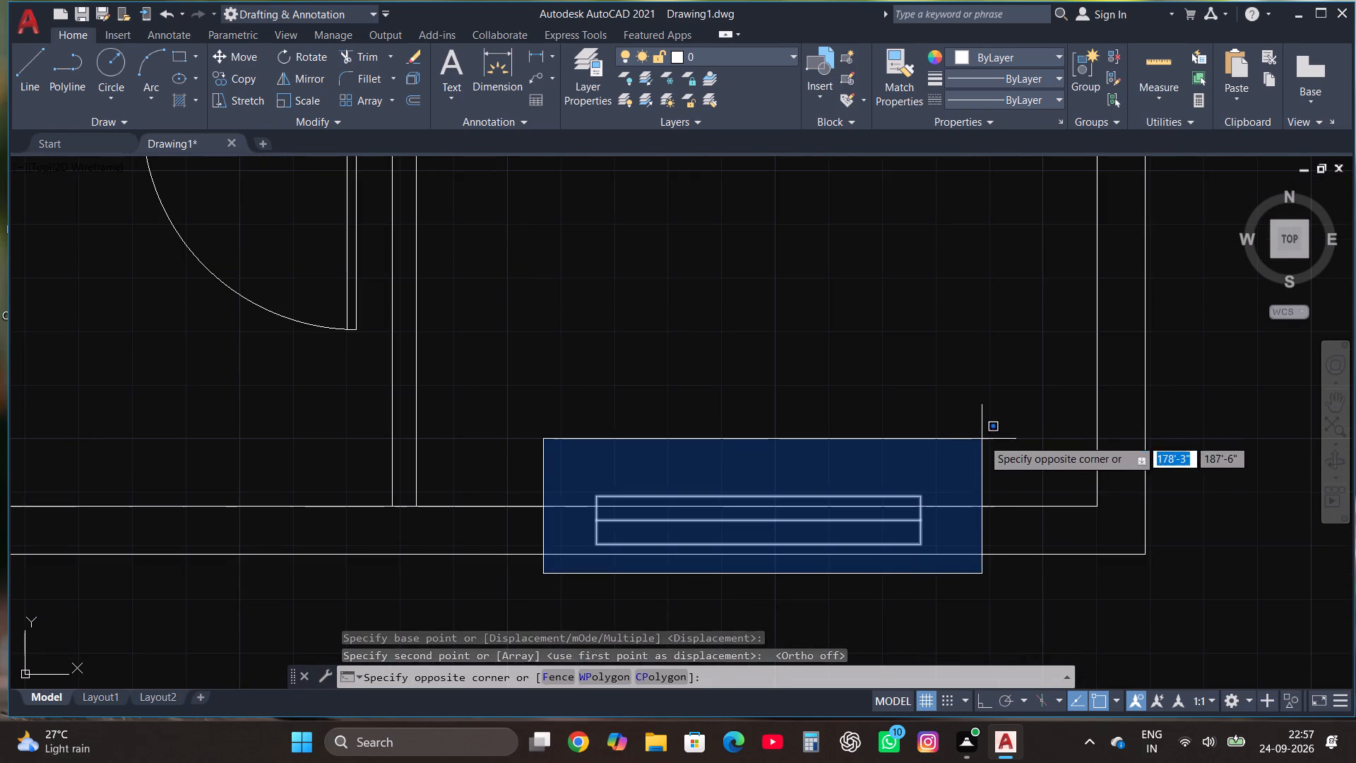
click(239, 55)
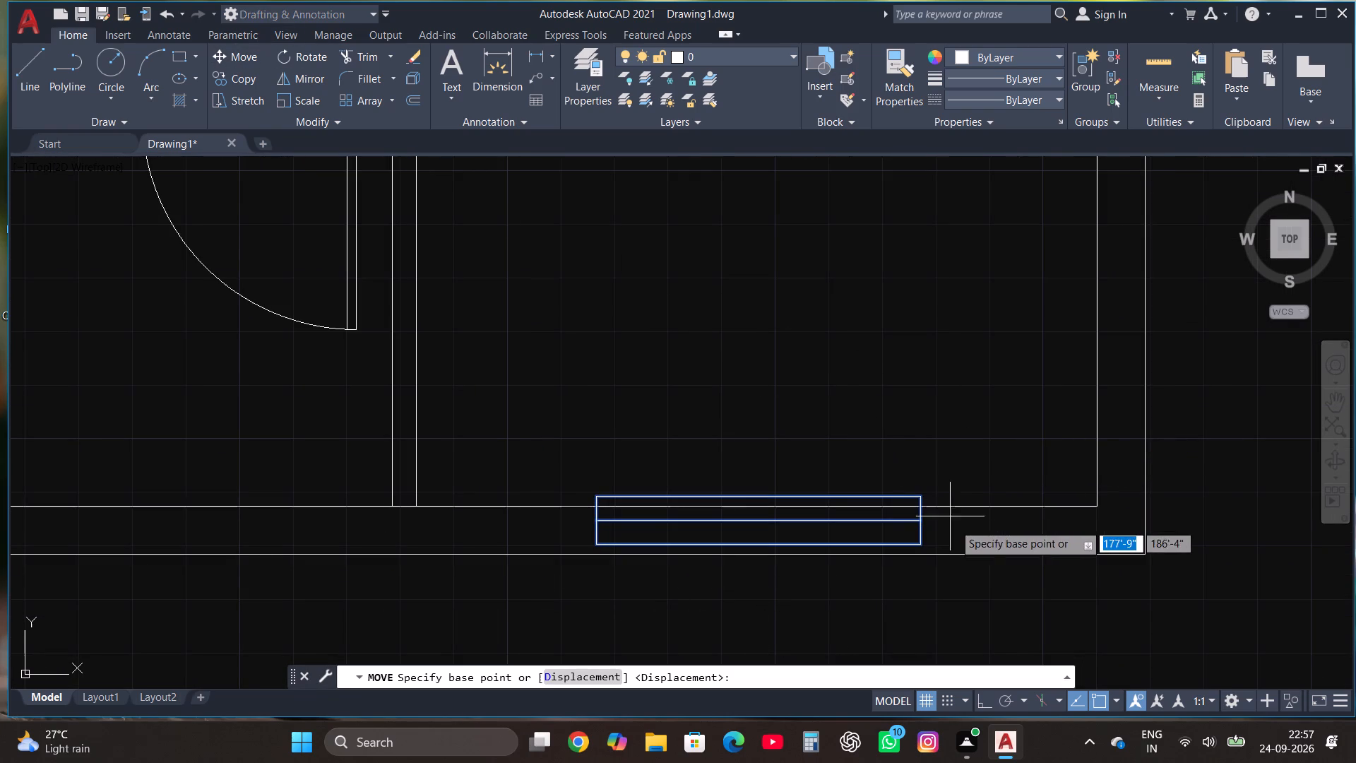
click(924, 545)
click(926, 552)
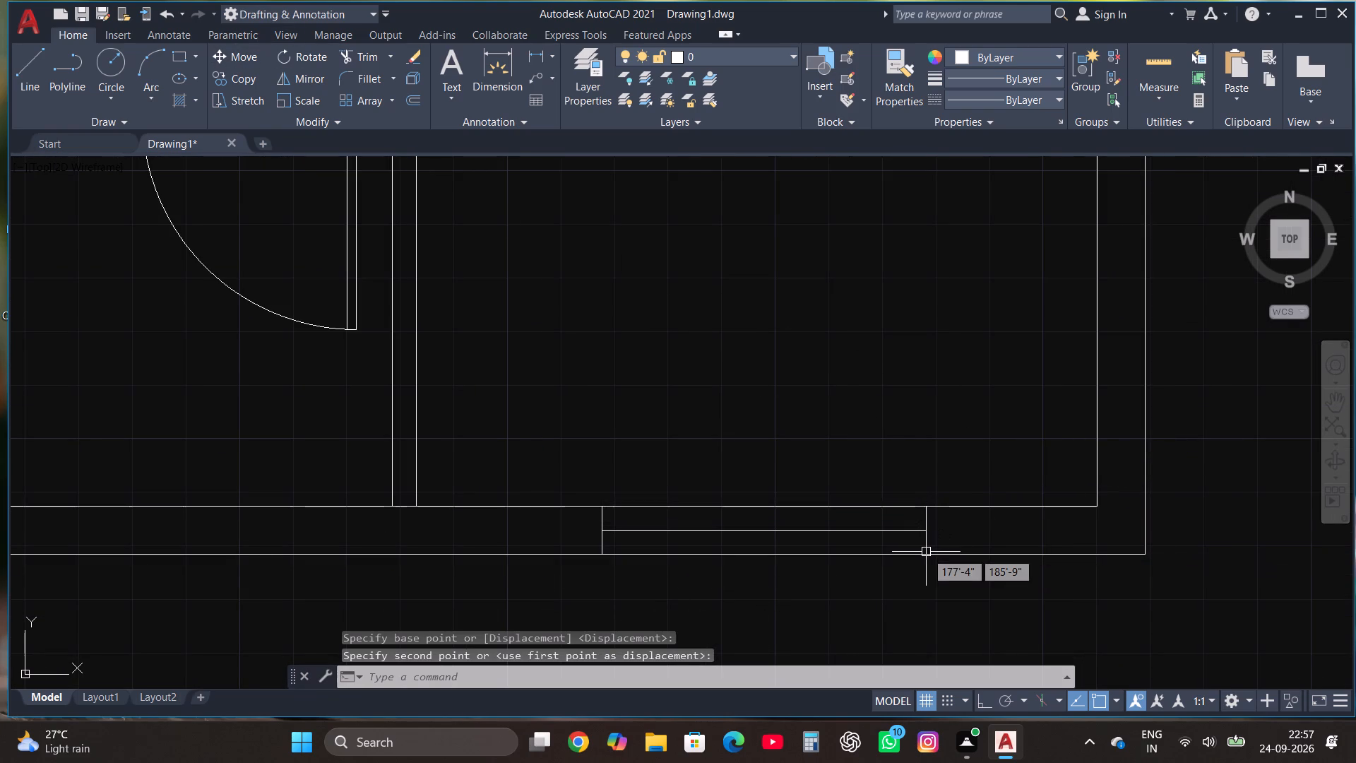
scroll(902, 530, down, 2)
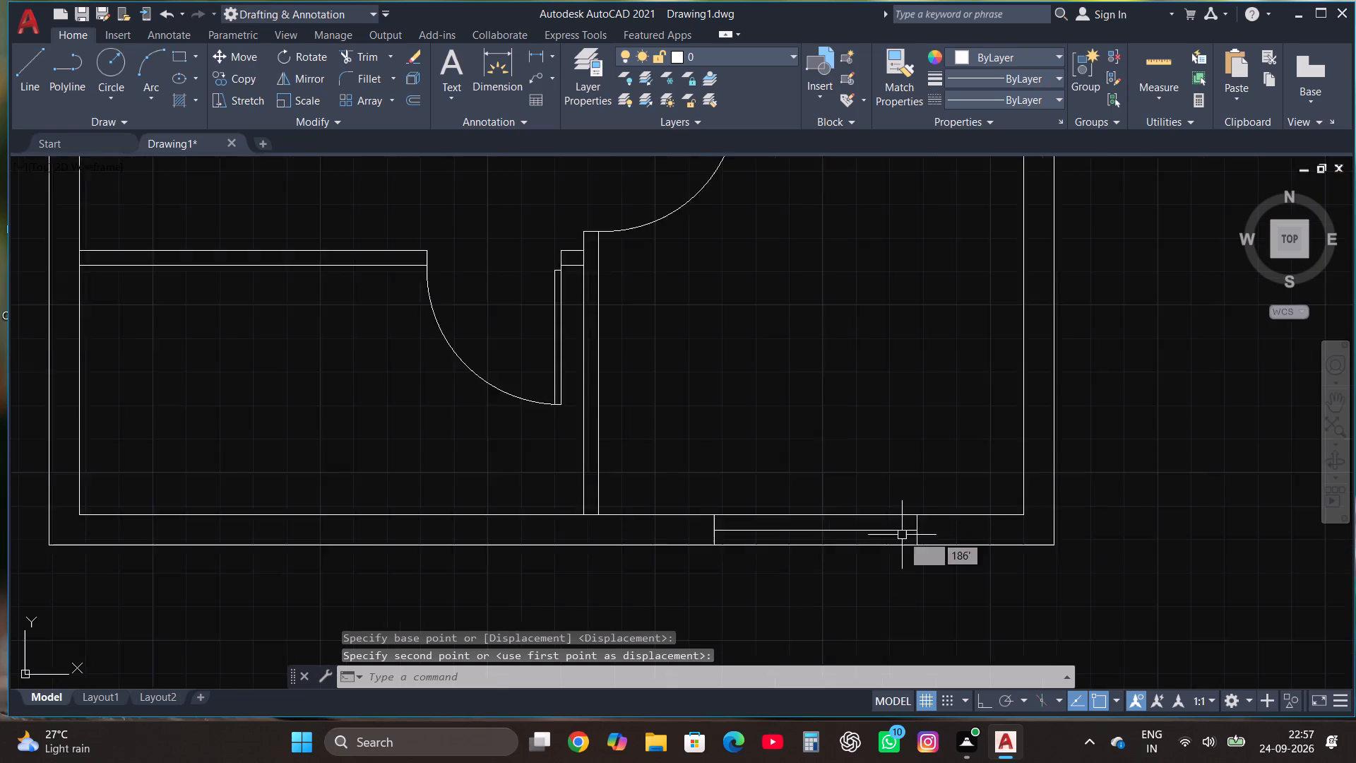
Copy the large right room's window in Multiple mode onto the west outer wall of the third left room from the top.
scroll(903, 536, down, 2)
scroll(938, 239, up, 2)
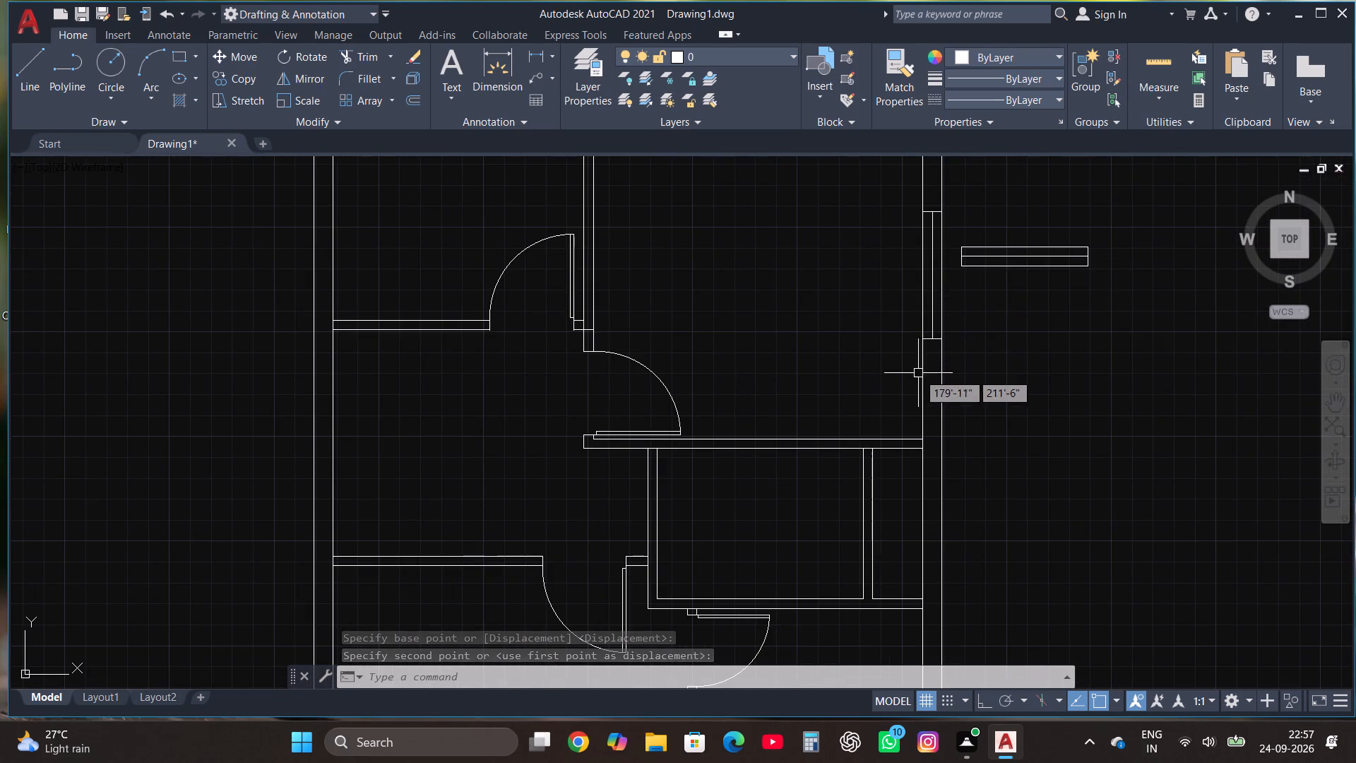
click(918, 373)
click(946, 211)
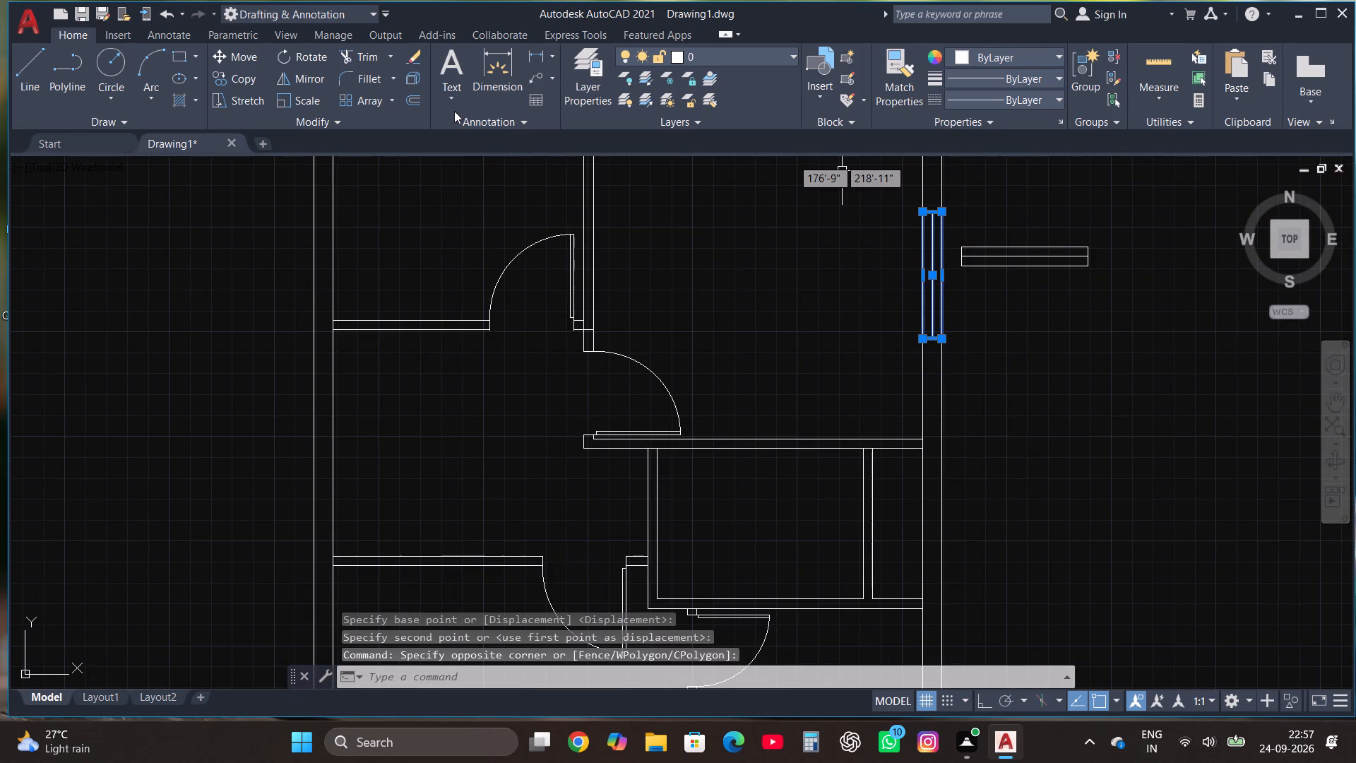
click(243, 78)
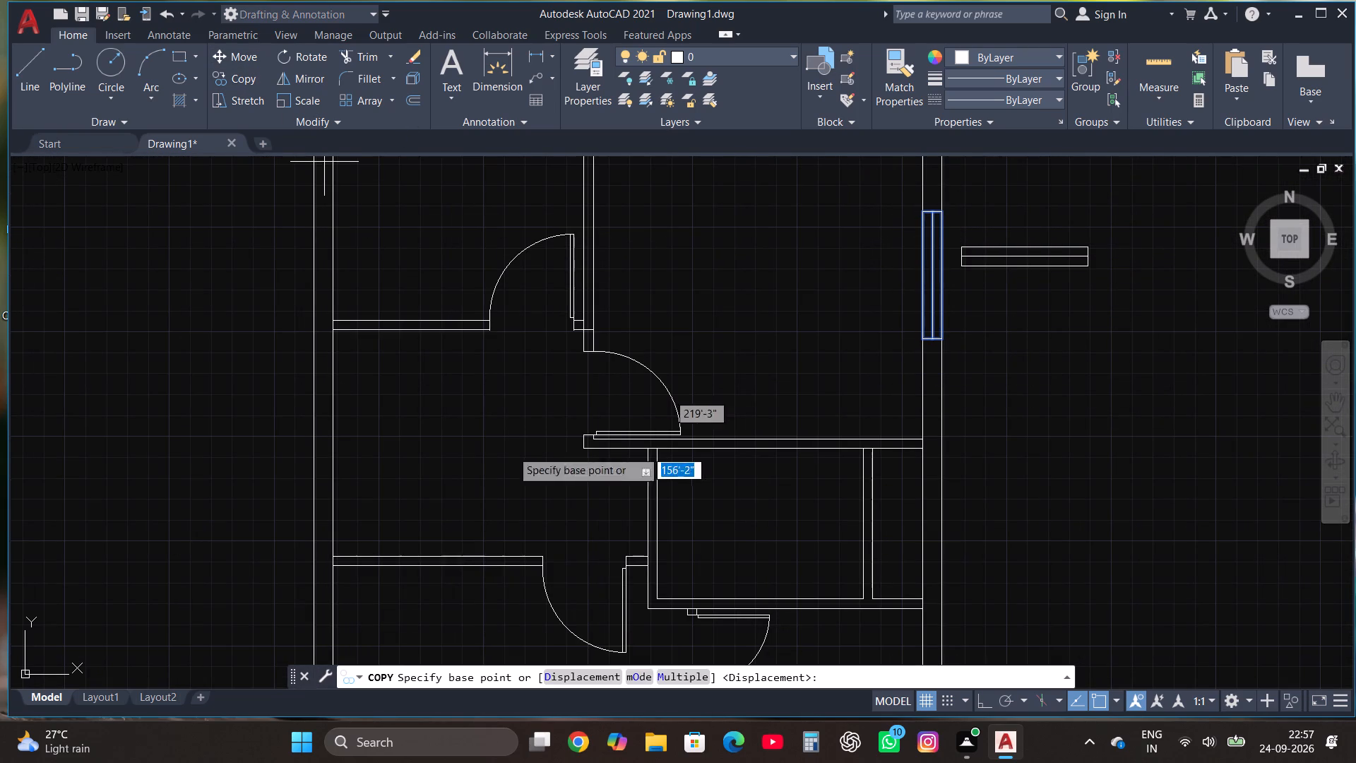
click(671, 682)
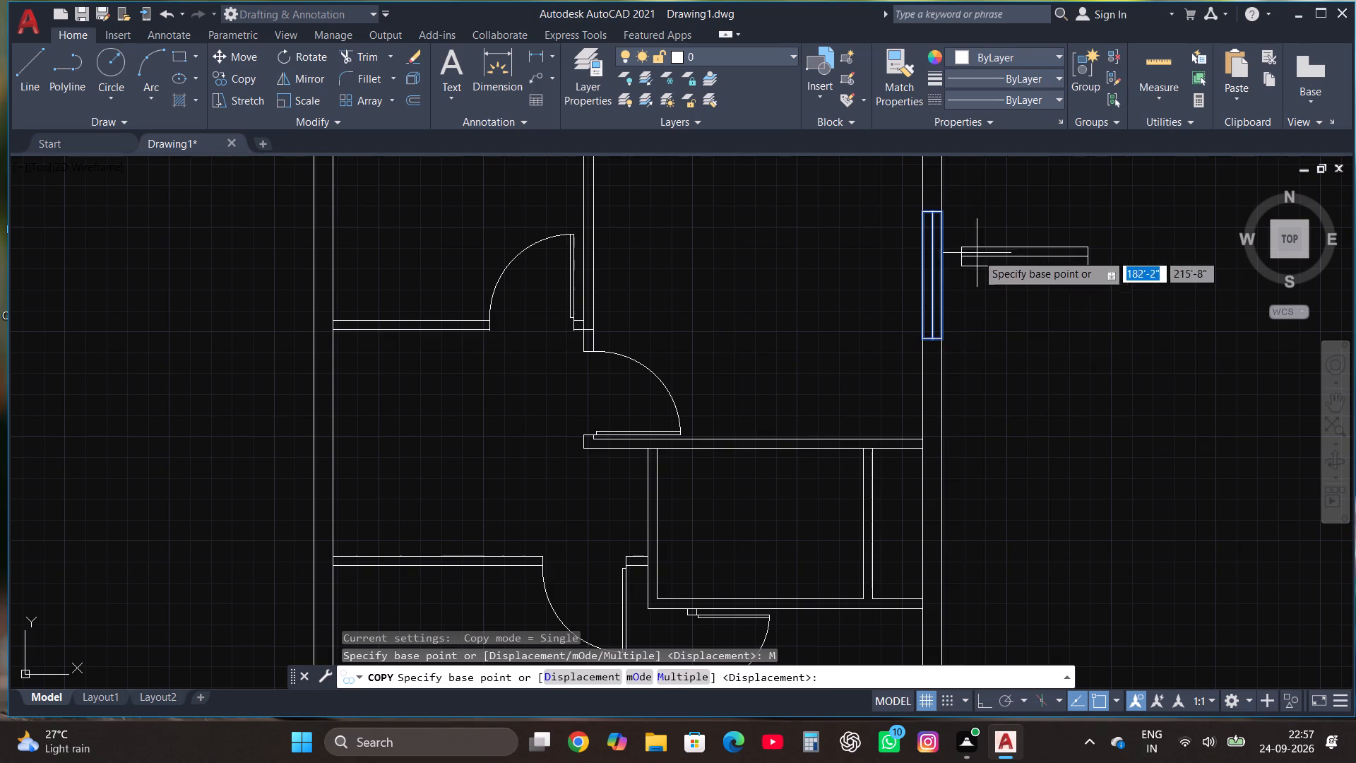
click(922, 340)
scroll(948, 350, down, 1)
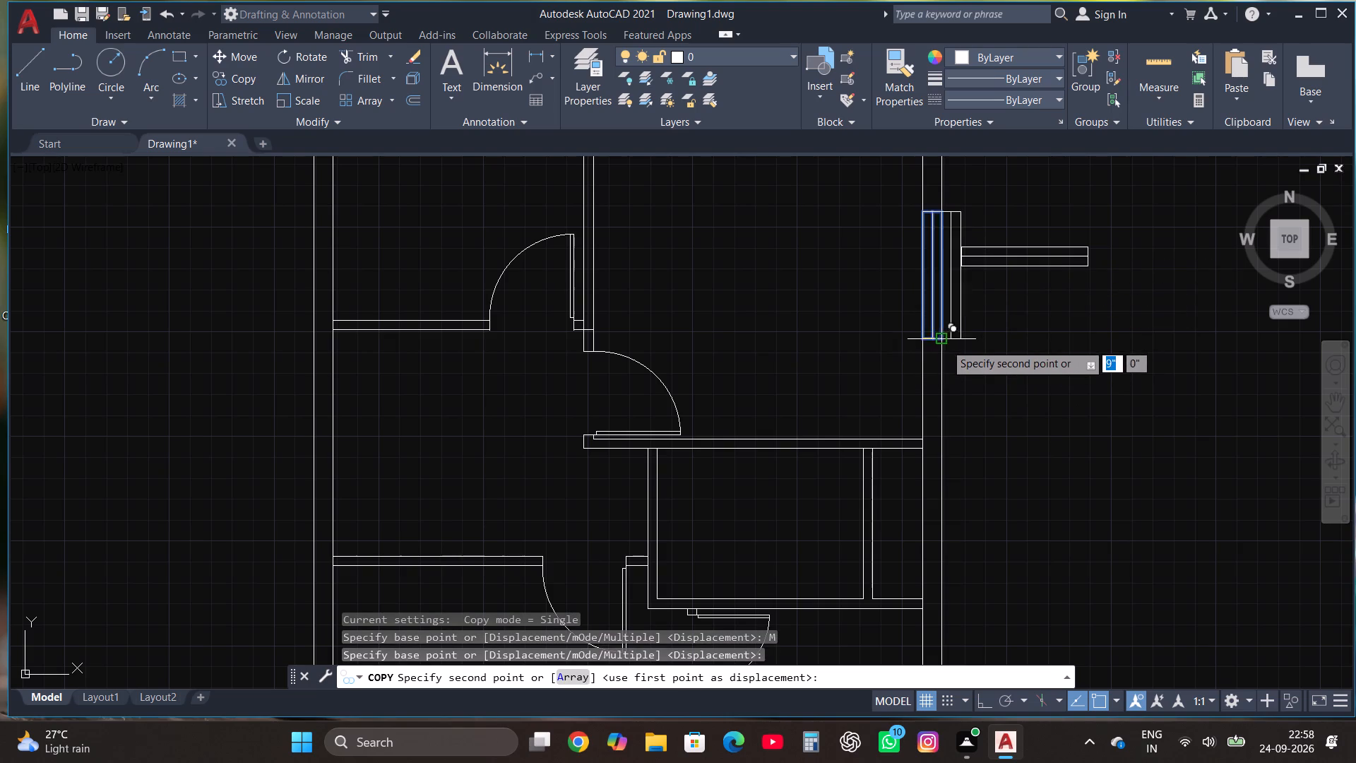
scroll(948, 350, down, 1)
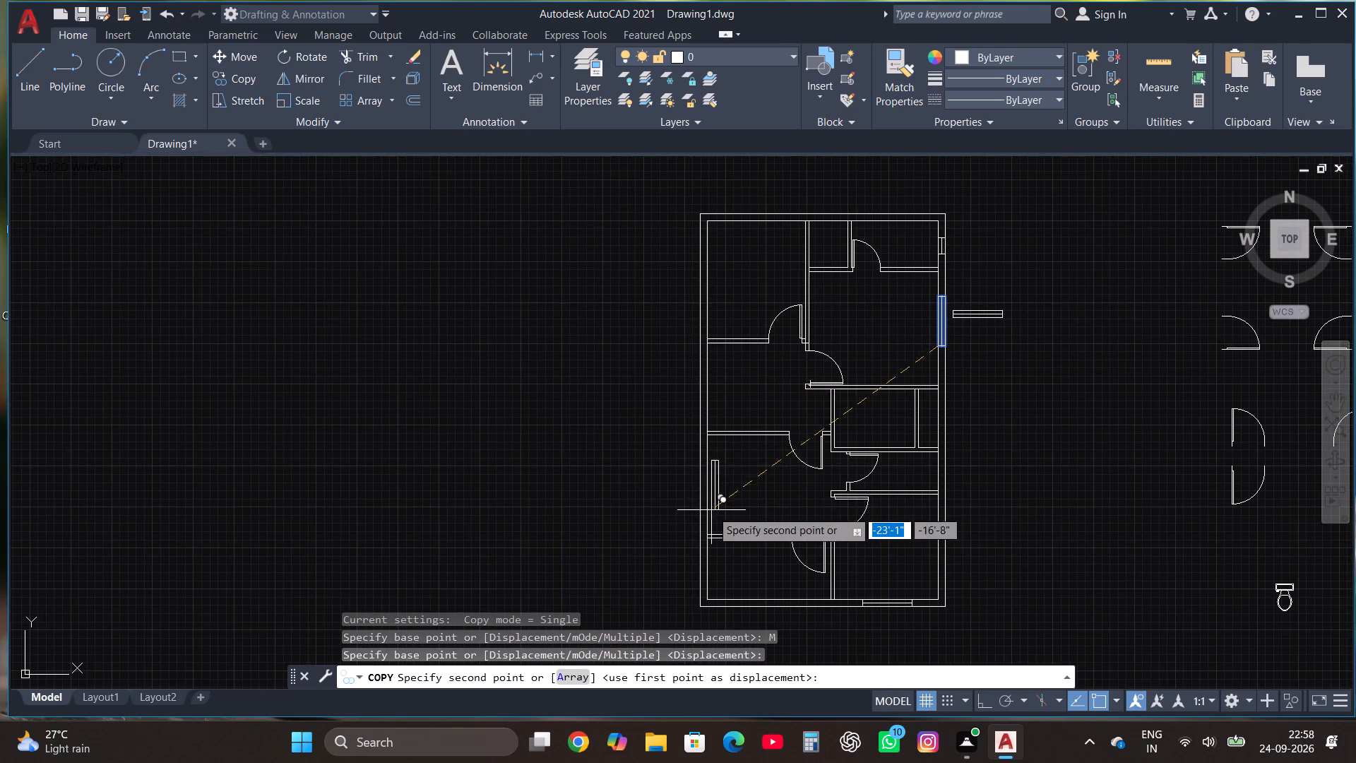
scroll(711, 510, up, 1)
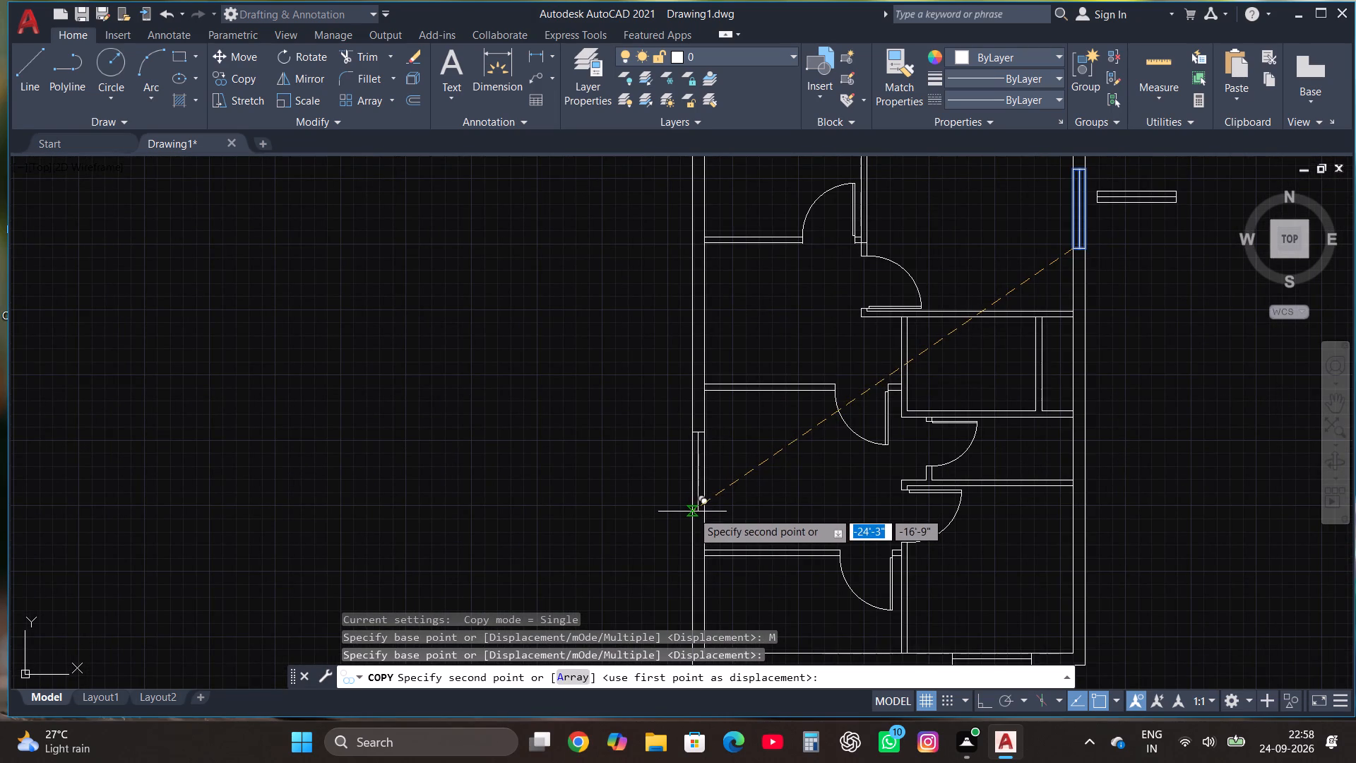
click(692, 511)
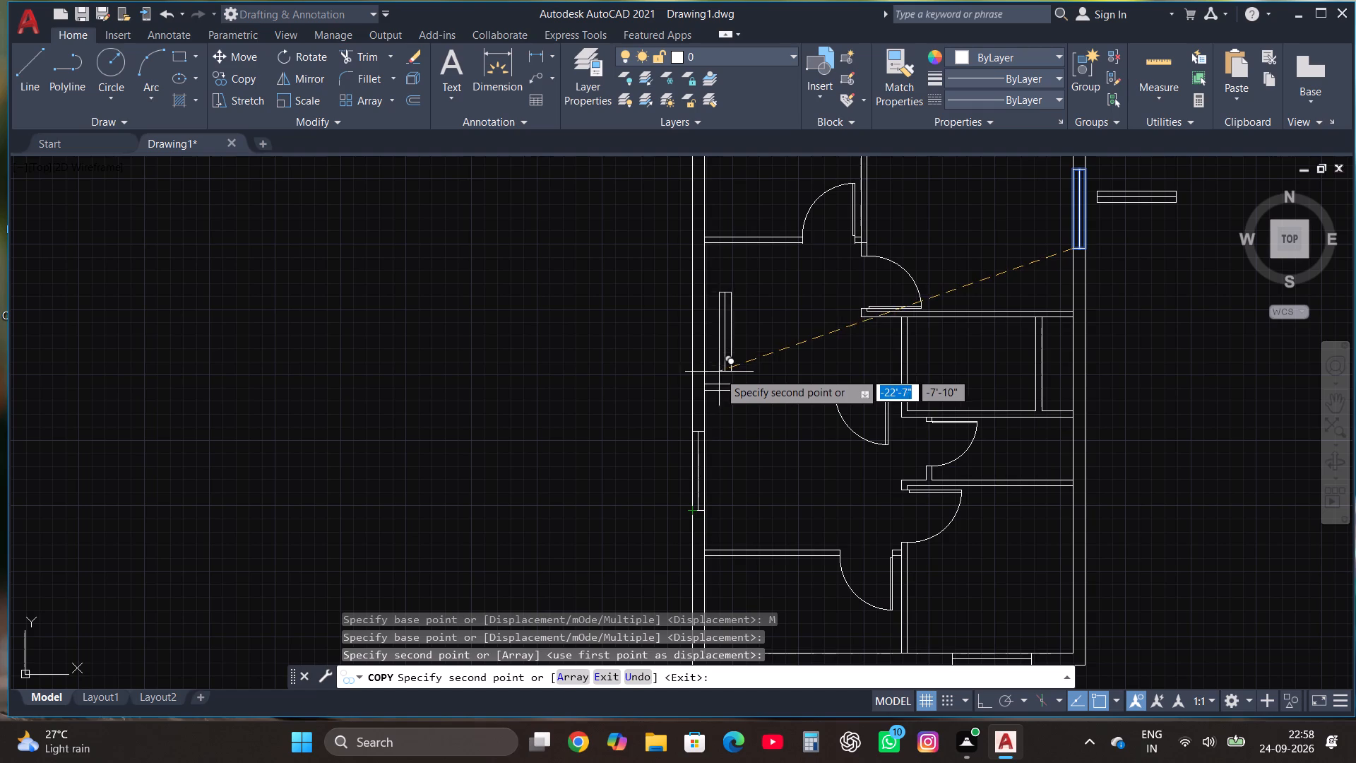
Place two more window copies on the west outer wall, one in the second left room and one in the top-left room.
click(690, 355)
scroll(715, 490, down, 1)
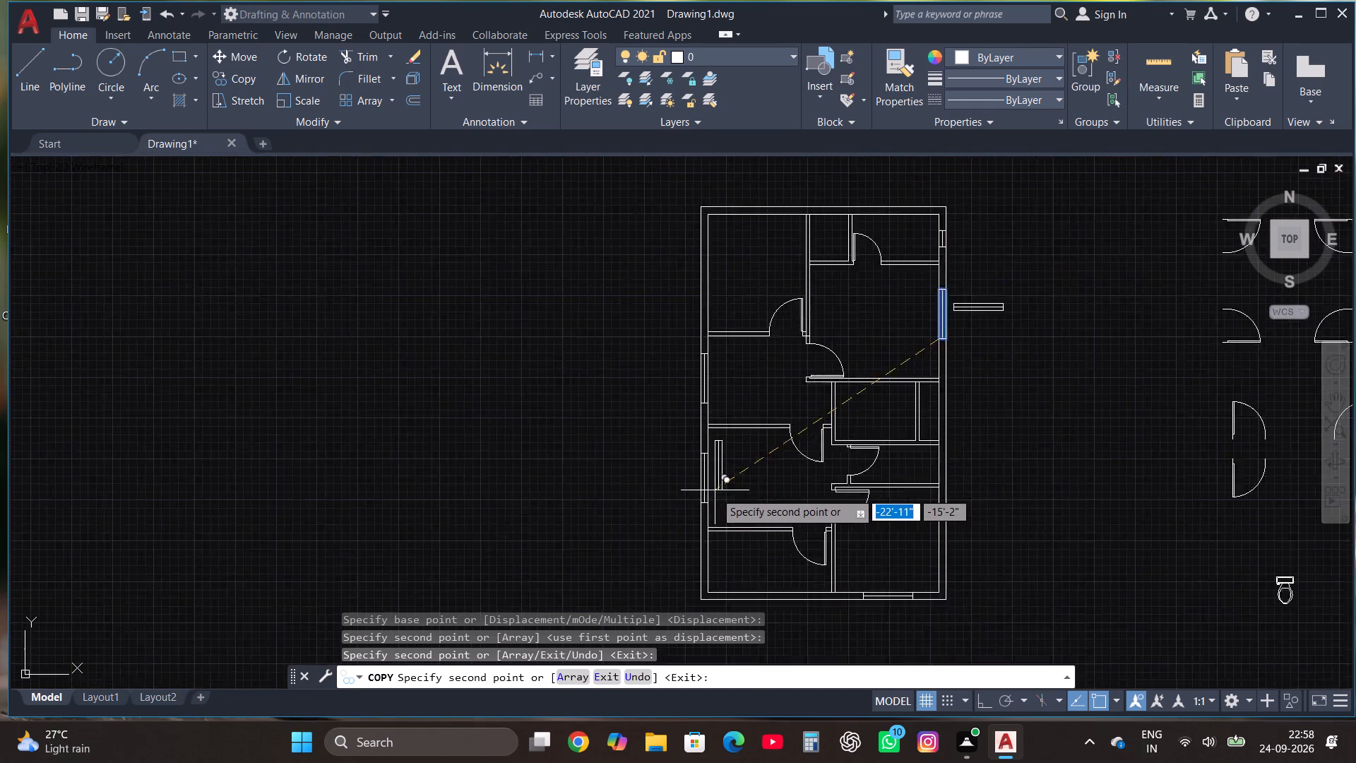
scroll(715, 492, down, 1)
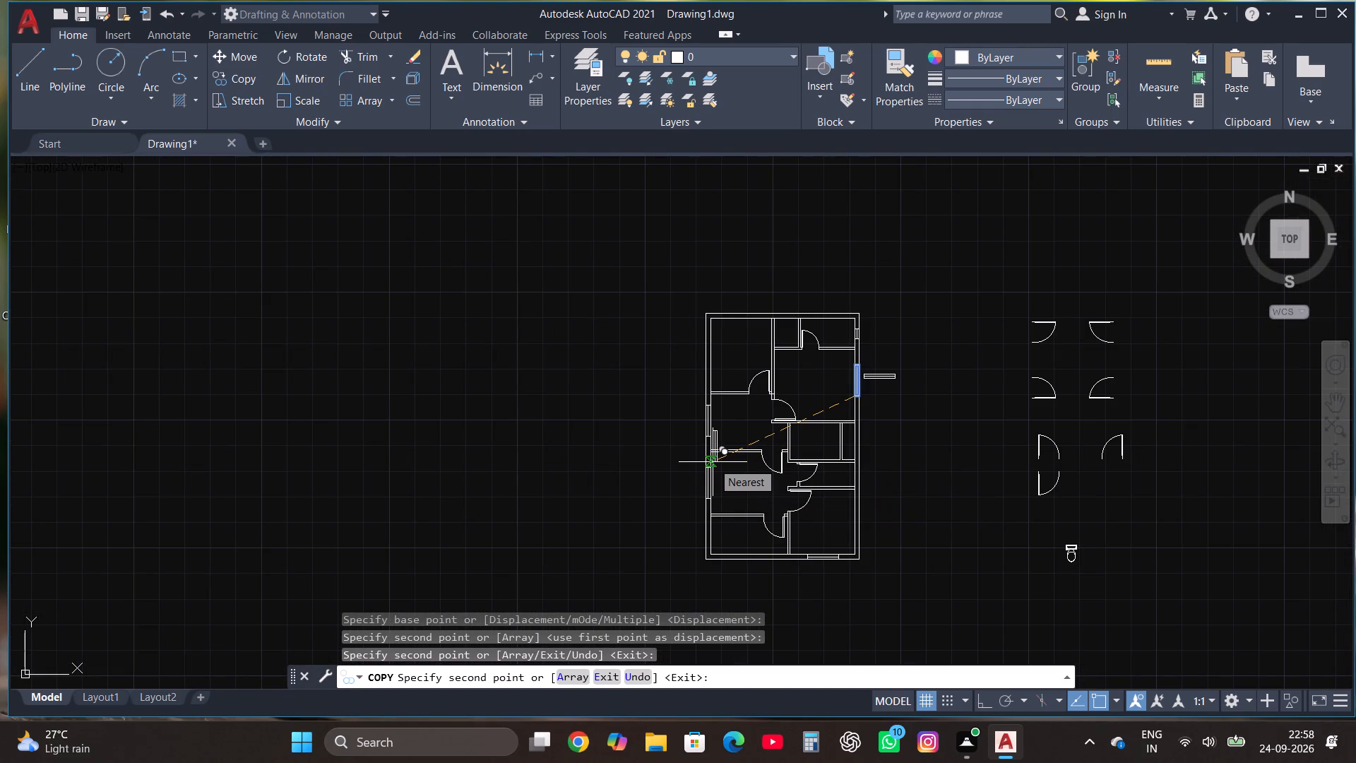
scroll(702, 353, up, 2)
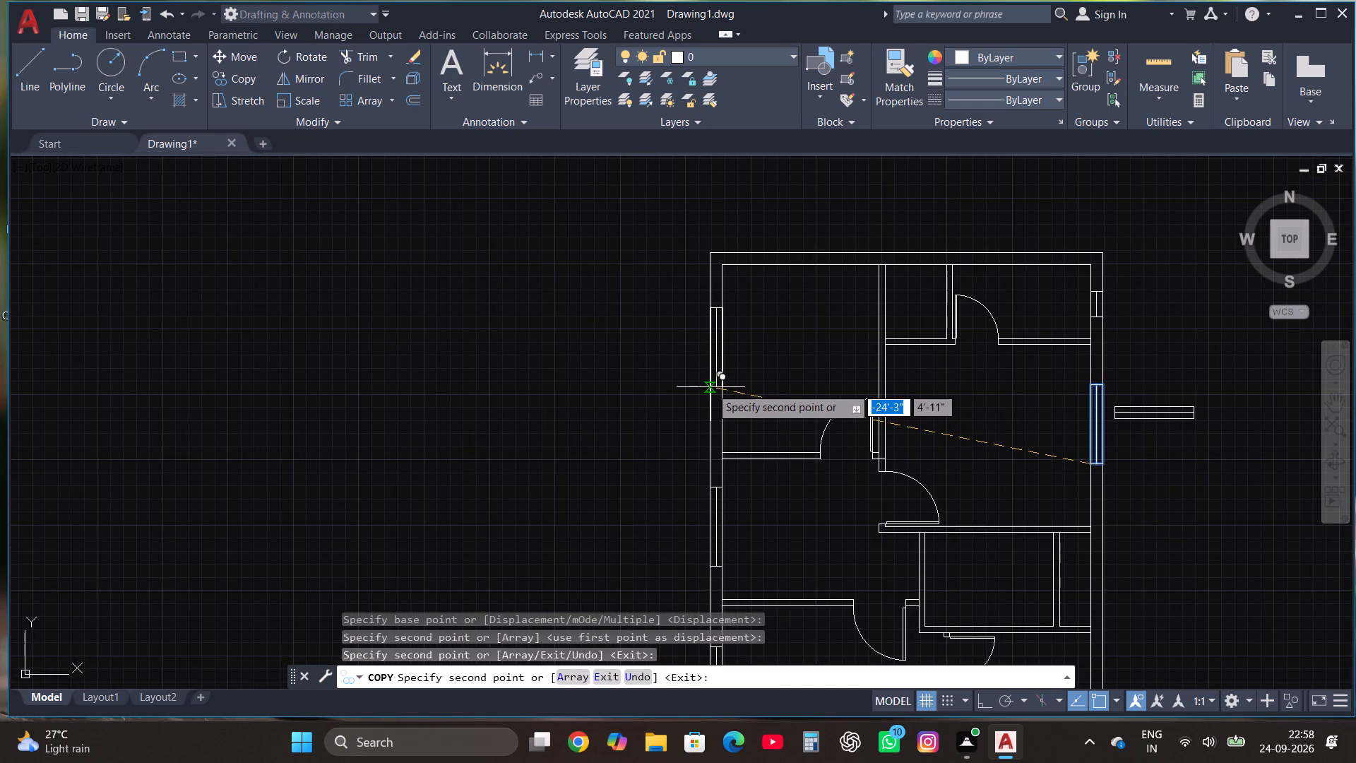
click(709, 388)
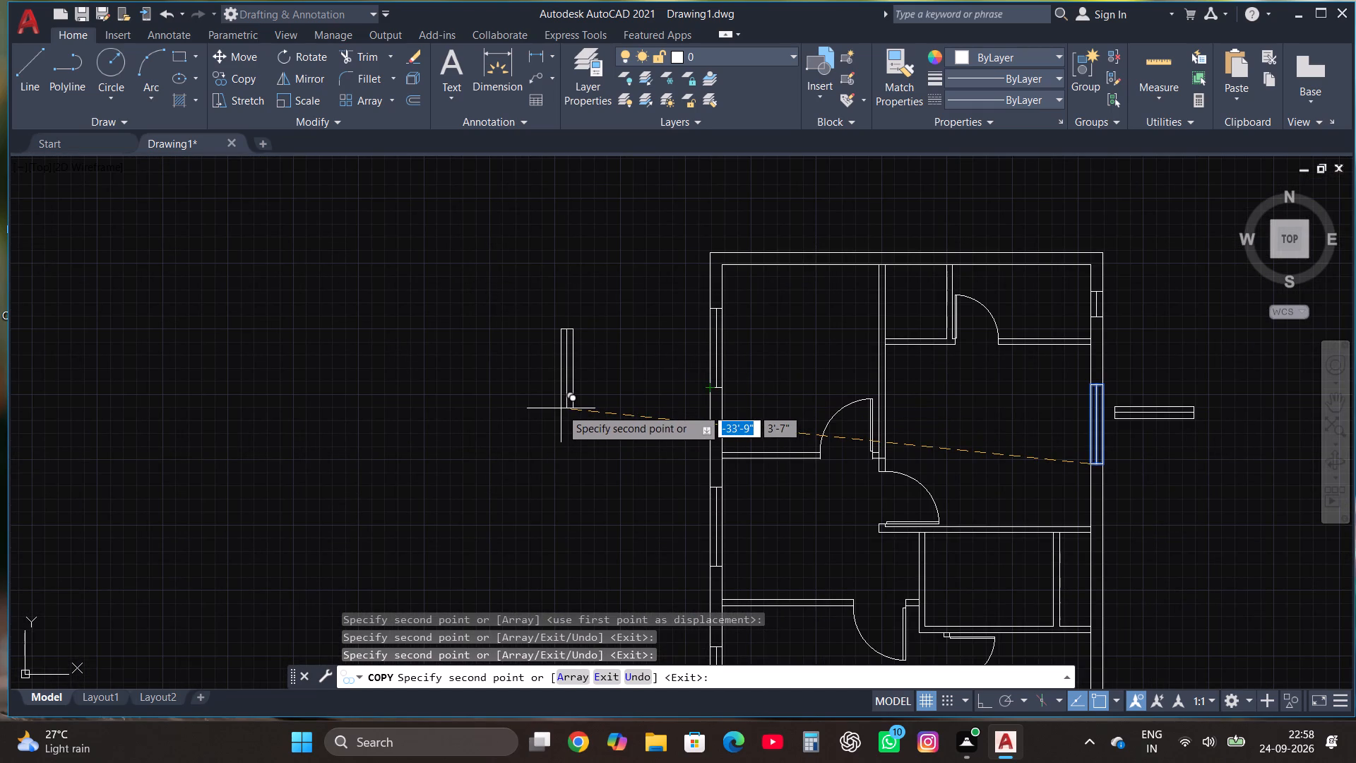
scroll(568, 409, down, 1)
scroll(978, 292, down, 1)
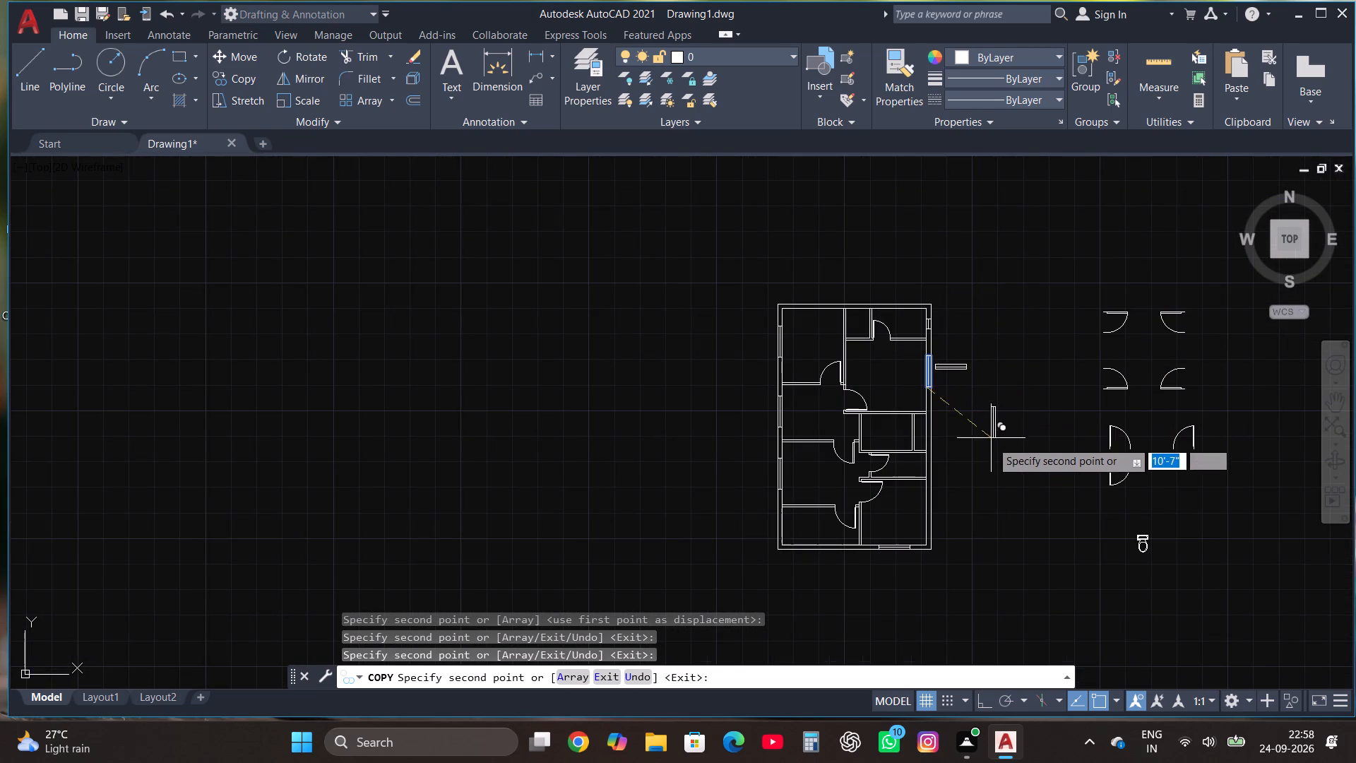
key(Escape)
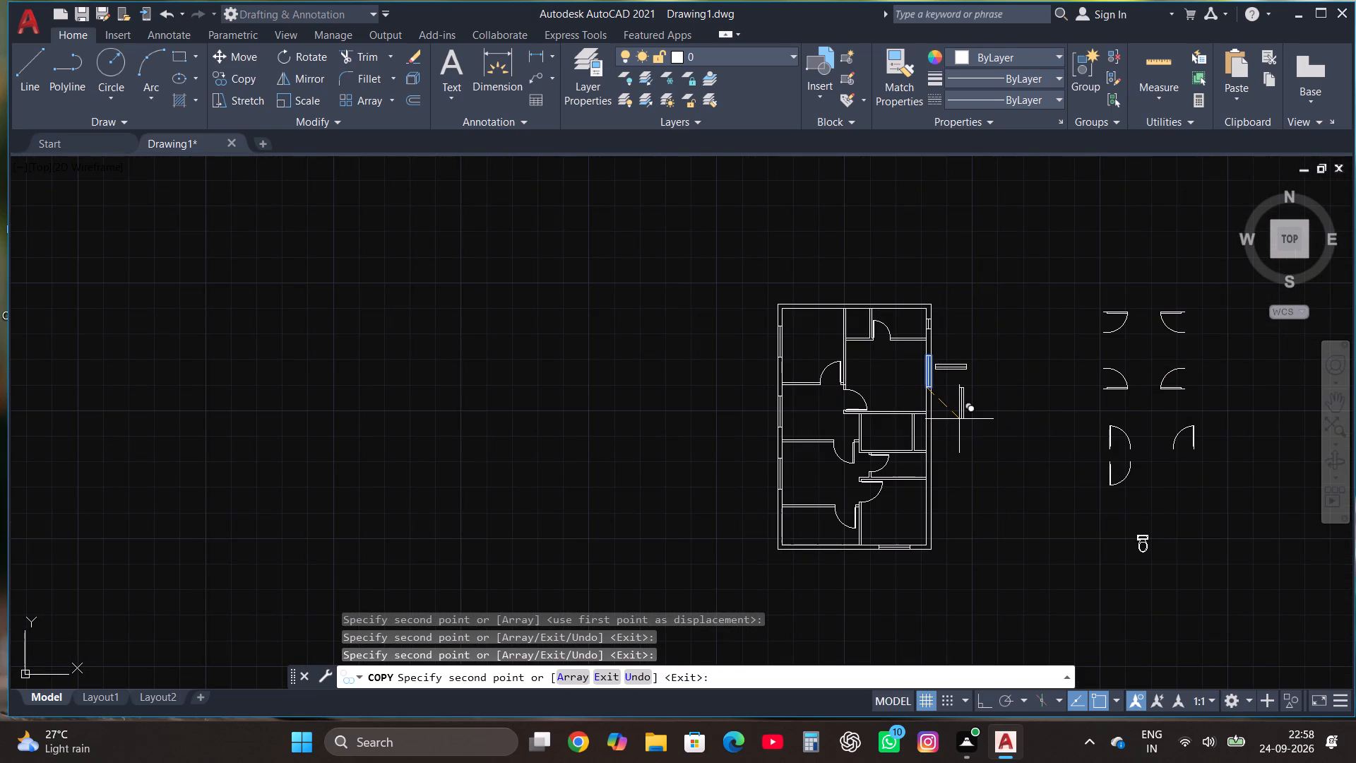
Erase the spare doors and the spare horizontal window outside the east side of the plan, keeping the toilet.
scroll(936, 288, up, 1)
scroll(675, 354, down, 1)
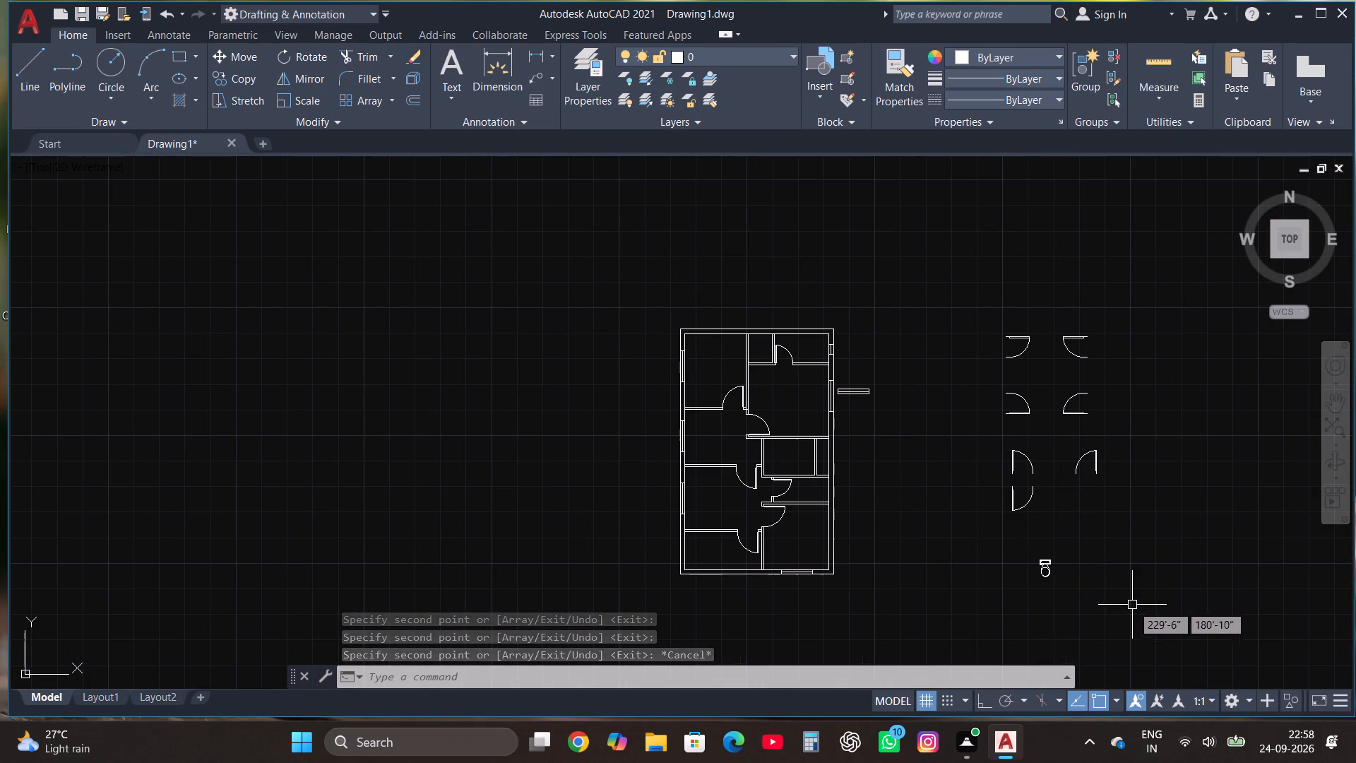
click(1139, 533)
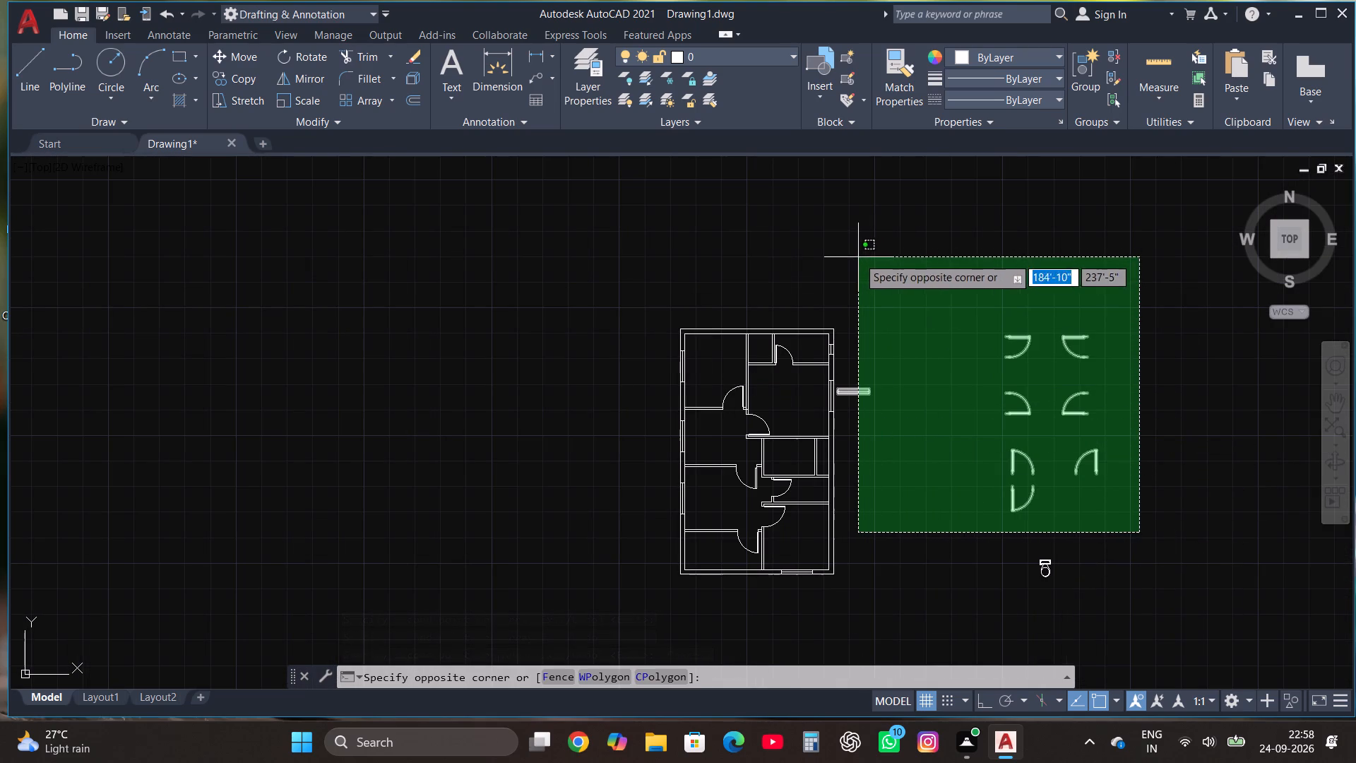
click(858, 257)
key(Delete)
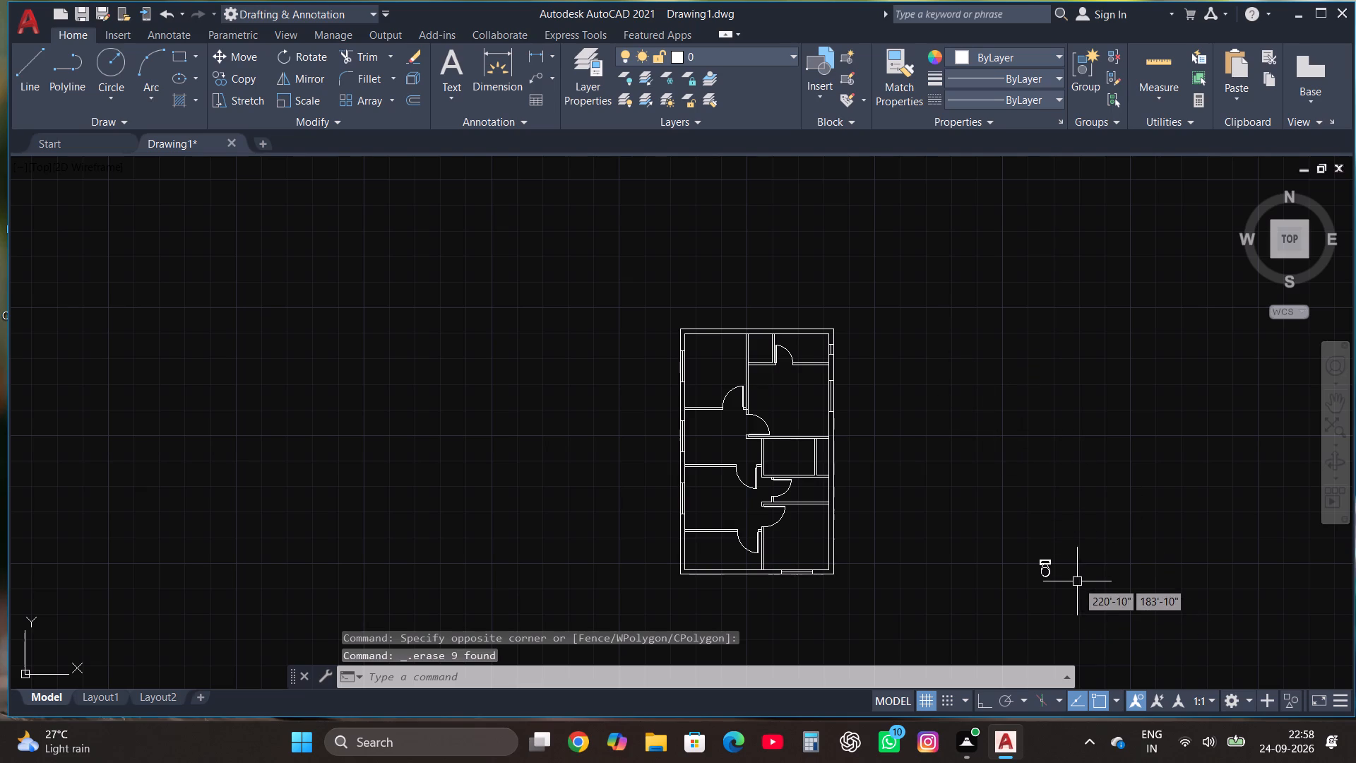
Rotate the spare toilet outside the plan by 180° with Ortho on, so its tank is at the bottom.
click(1045, 580)
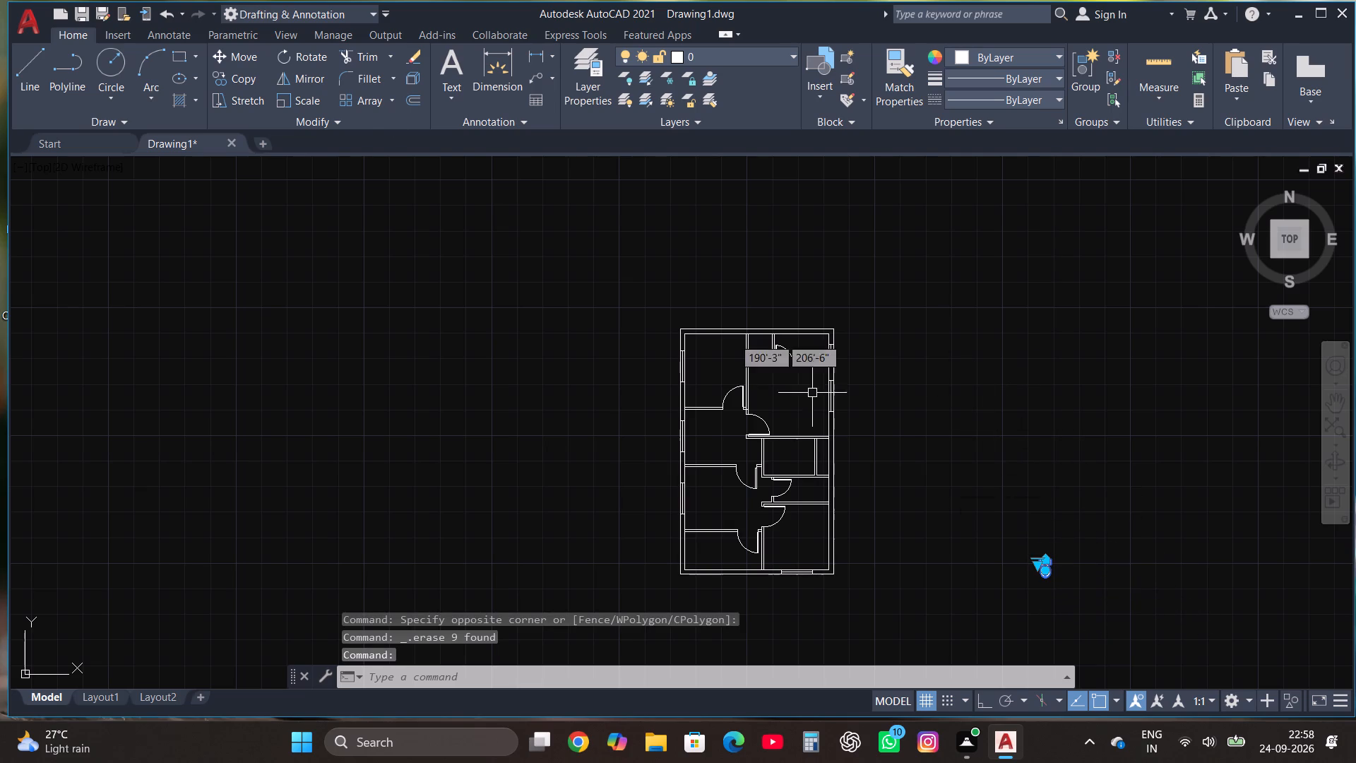
click(309, 54)
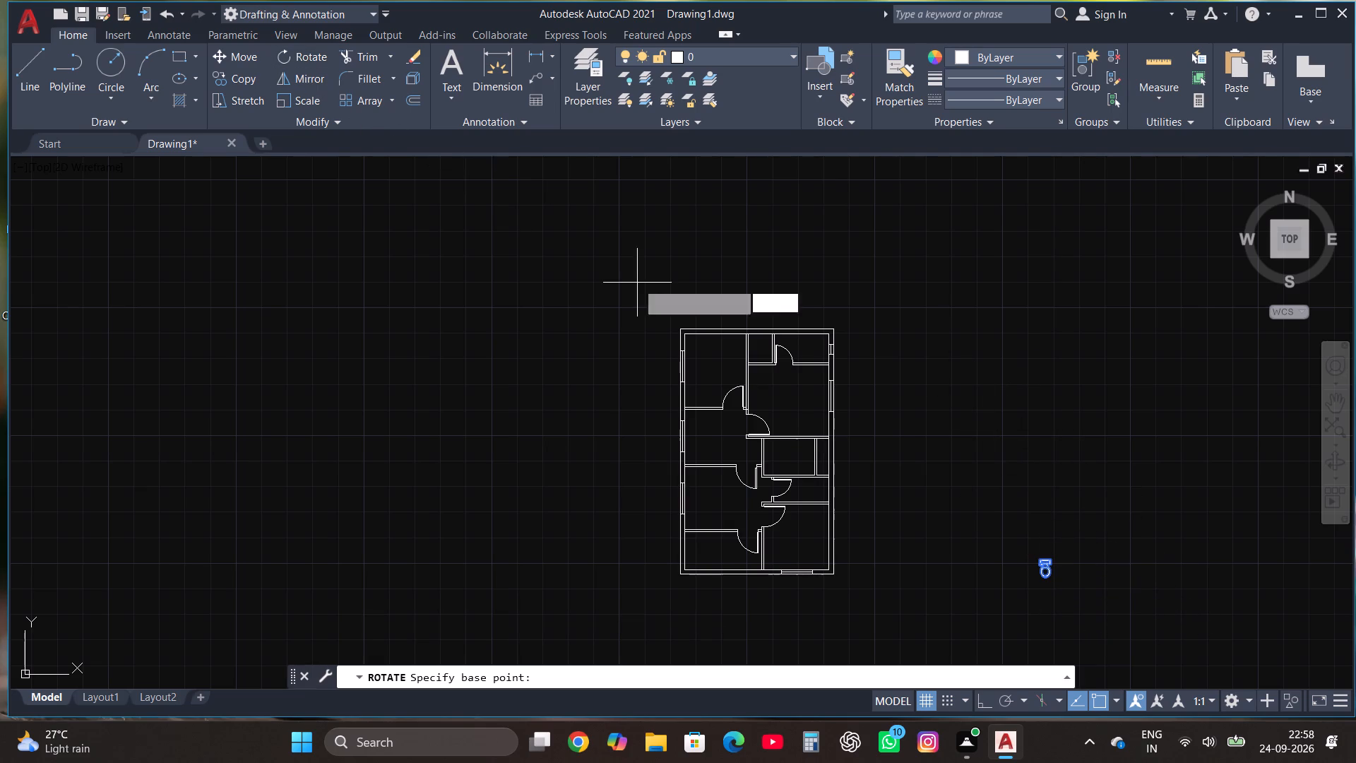
click(1034, 567)
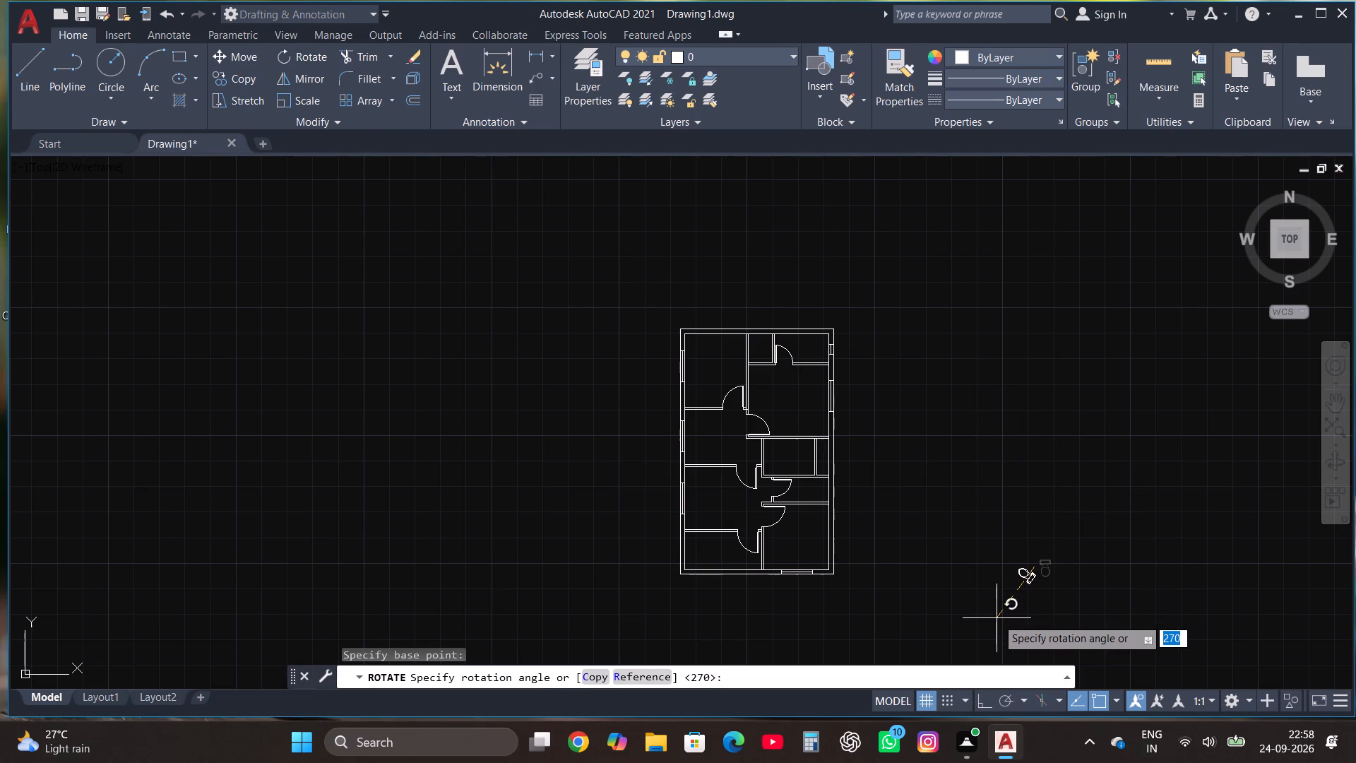
key(F8)
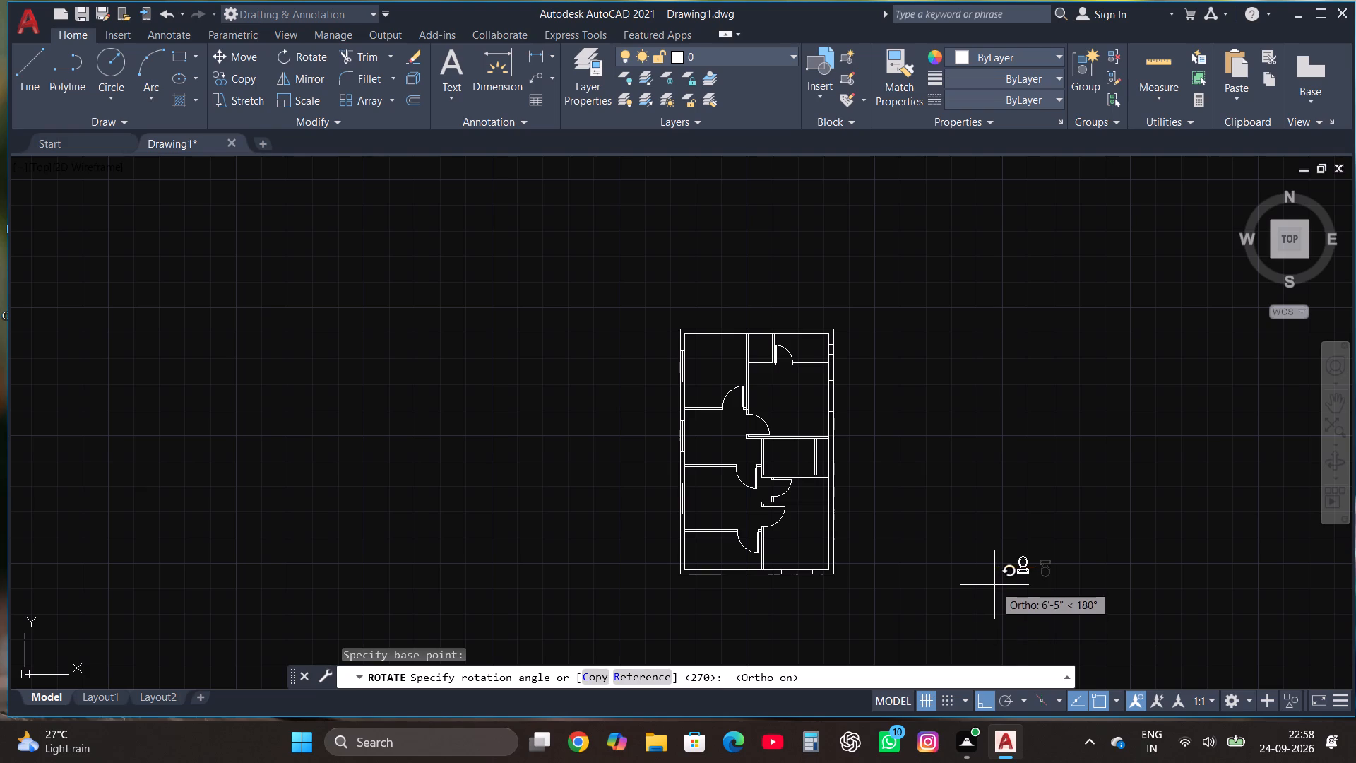
click(993, 584)
Copy the rotated toilet in Multiple mode, with Ortho off, onto the bottom wall of the small lower-right toilet room.
click(1016, 564)
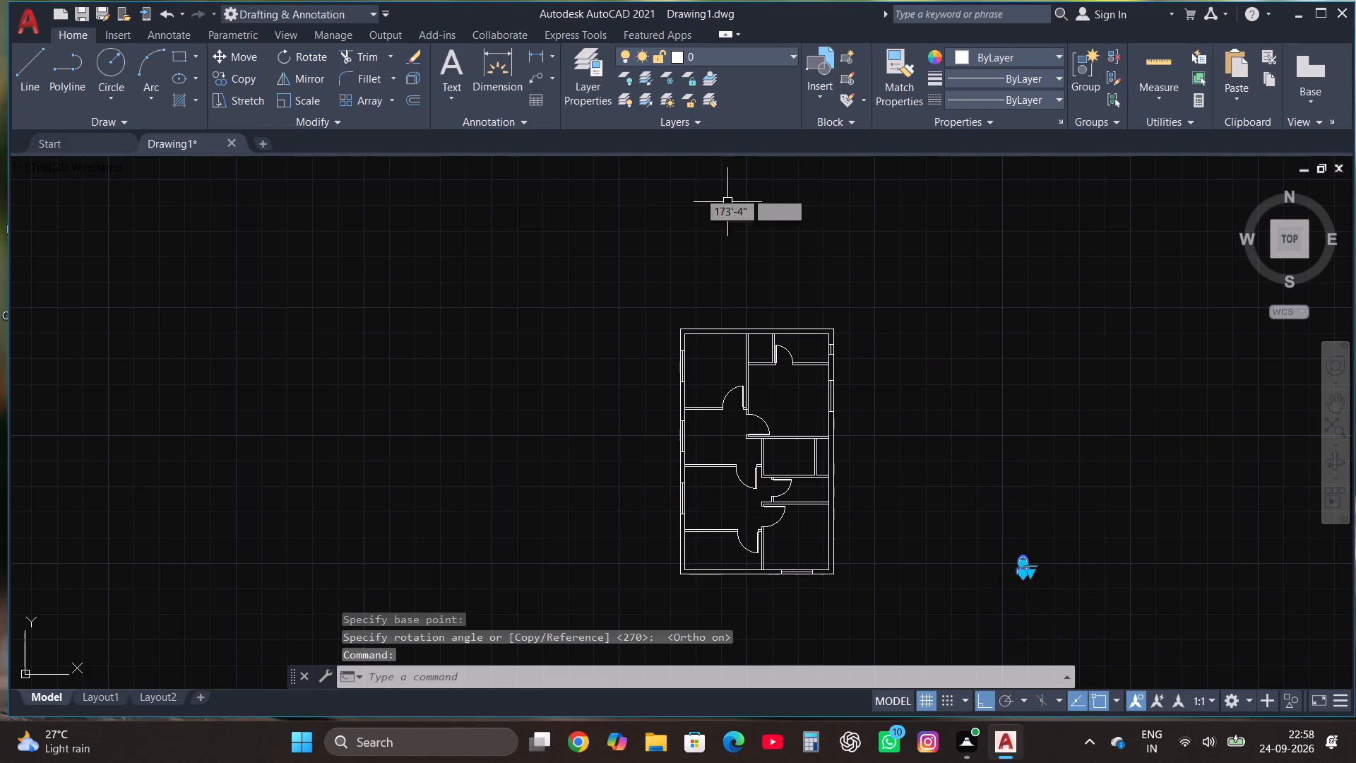
click(237, 82)
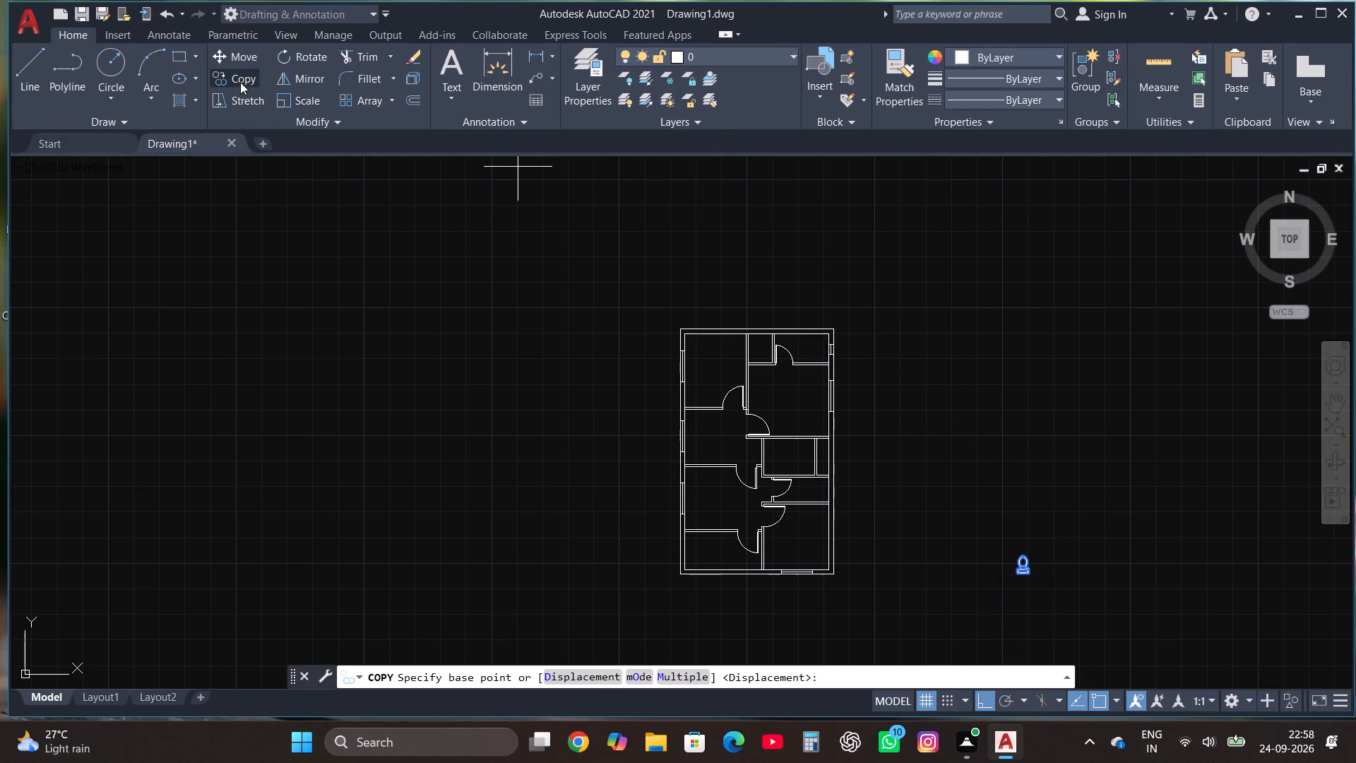
click(681, 675)
scroll(1027, 597, up, 3)
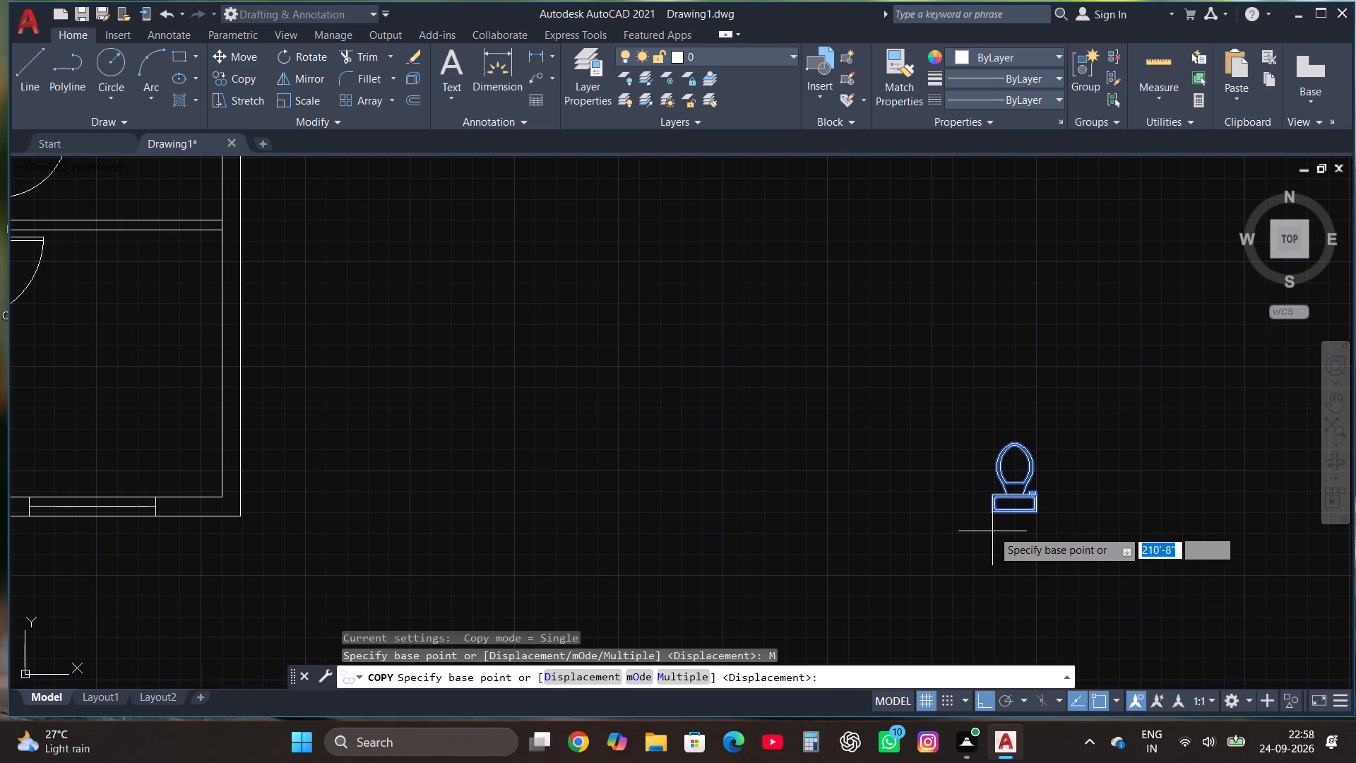
click(990, 516)
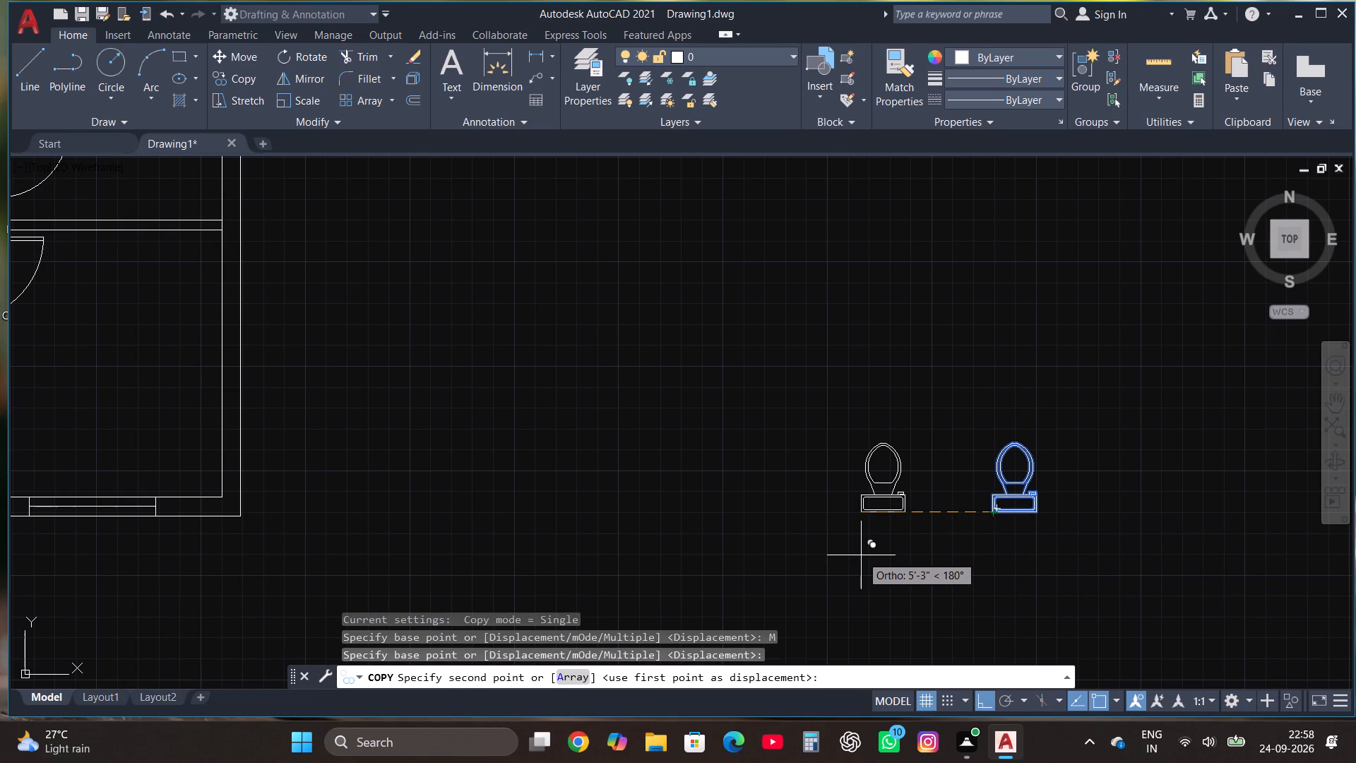
key(F8)
scroll(984, 536, down, 3)
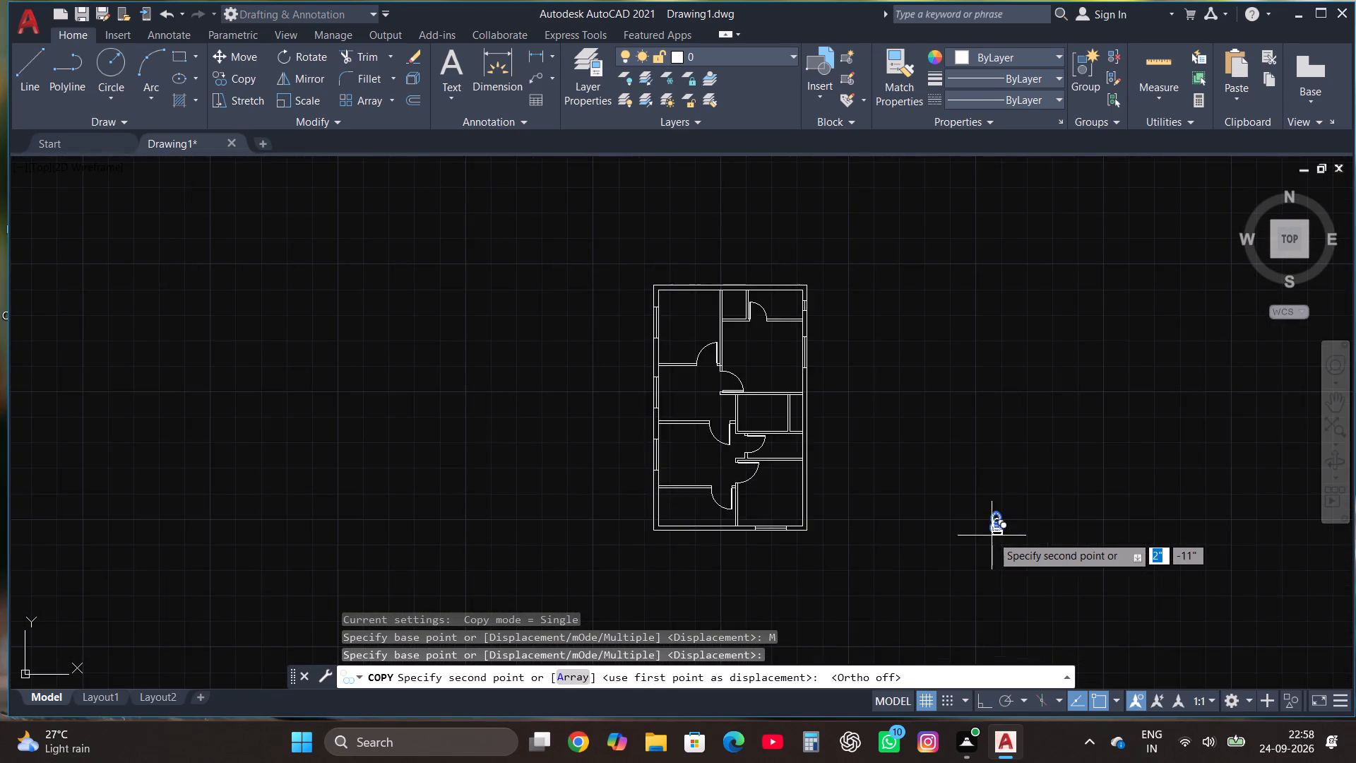
scroll(992, 536, down, 1)
scroll(857, 443, up, 3)
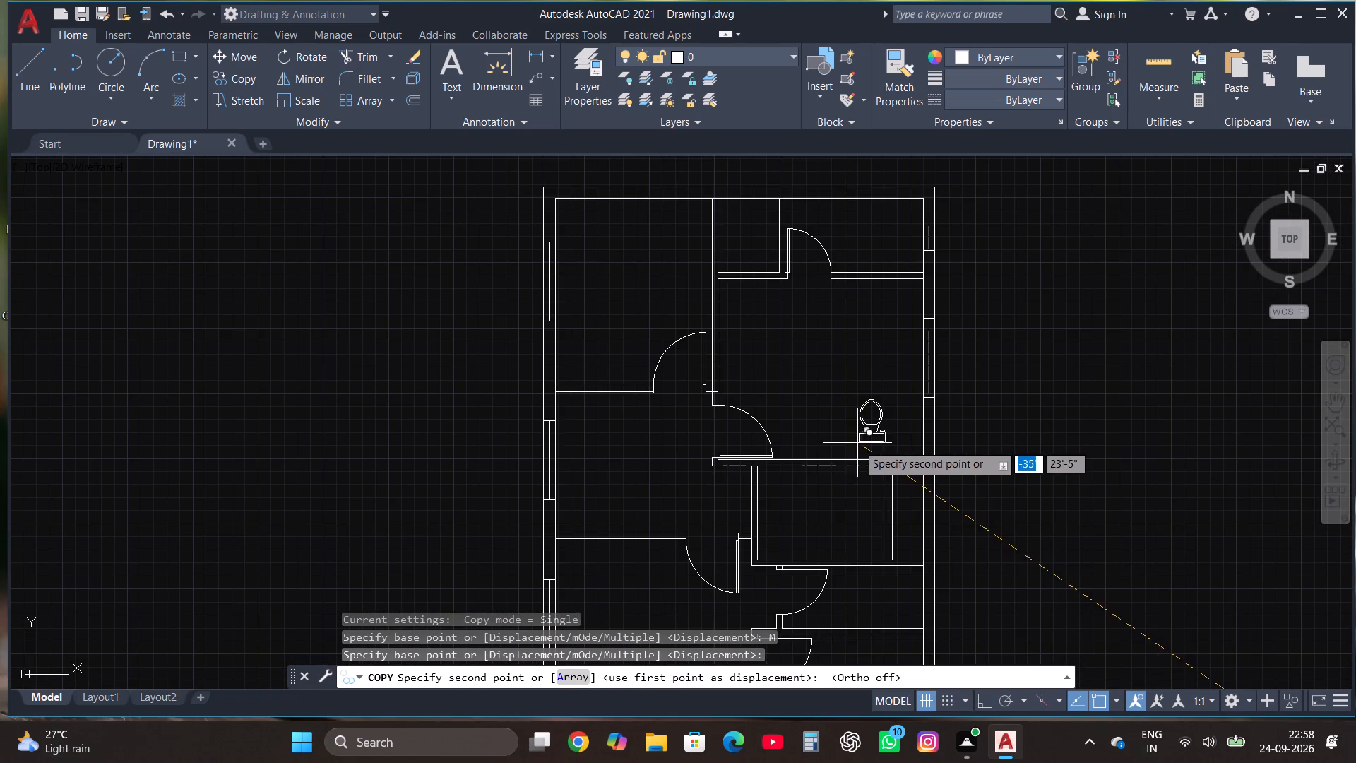
scroll(864, 633, up, 2)
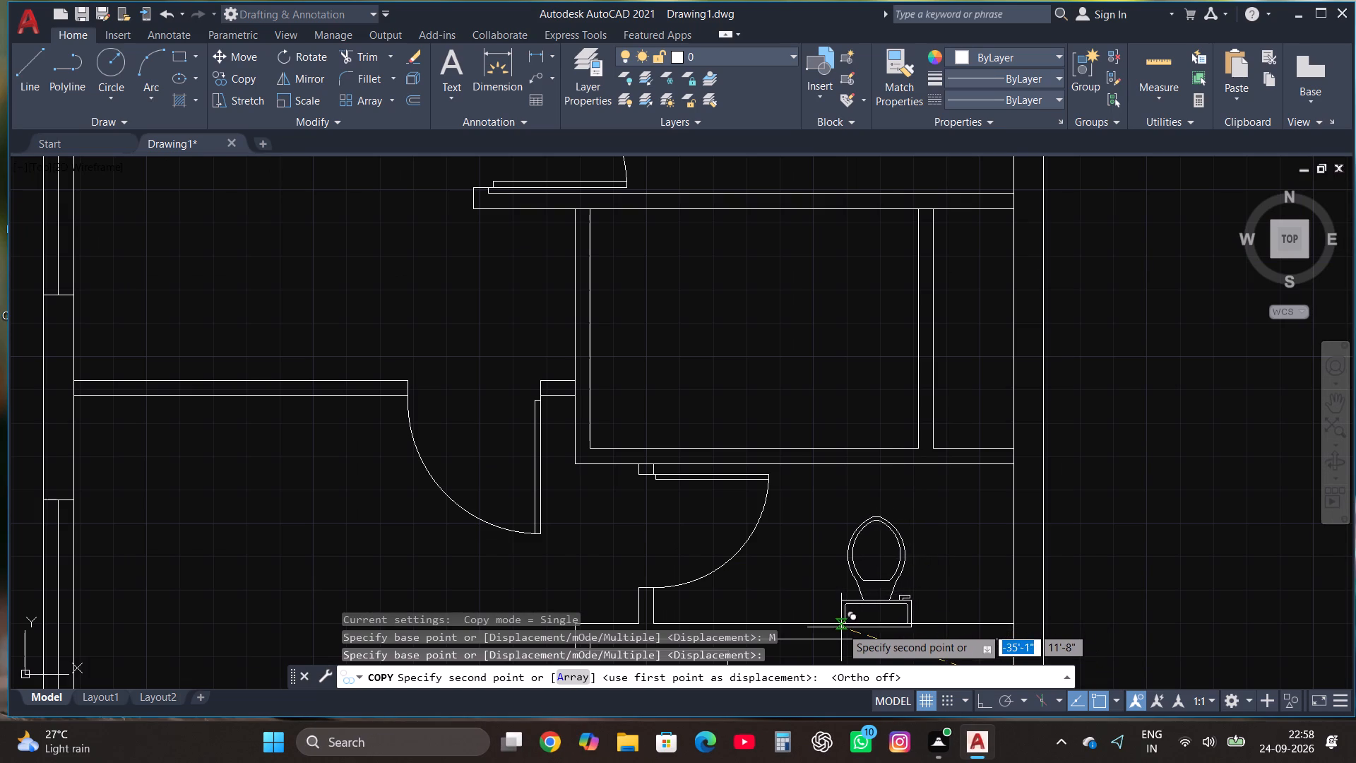
click(839, 625)
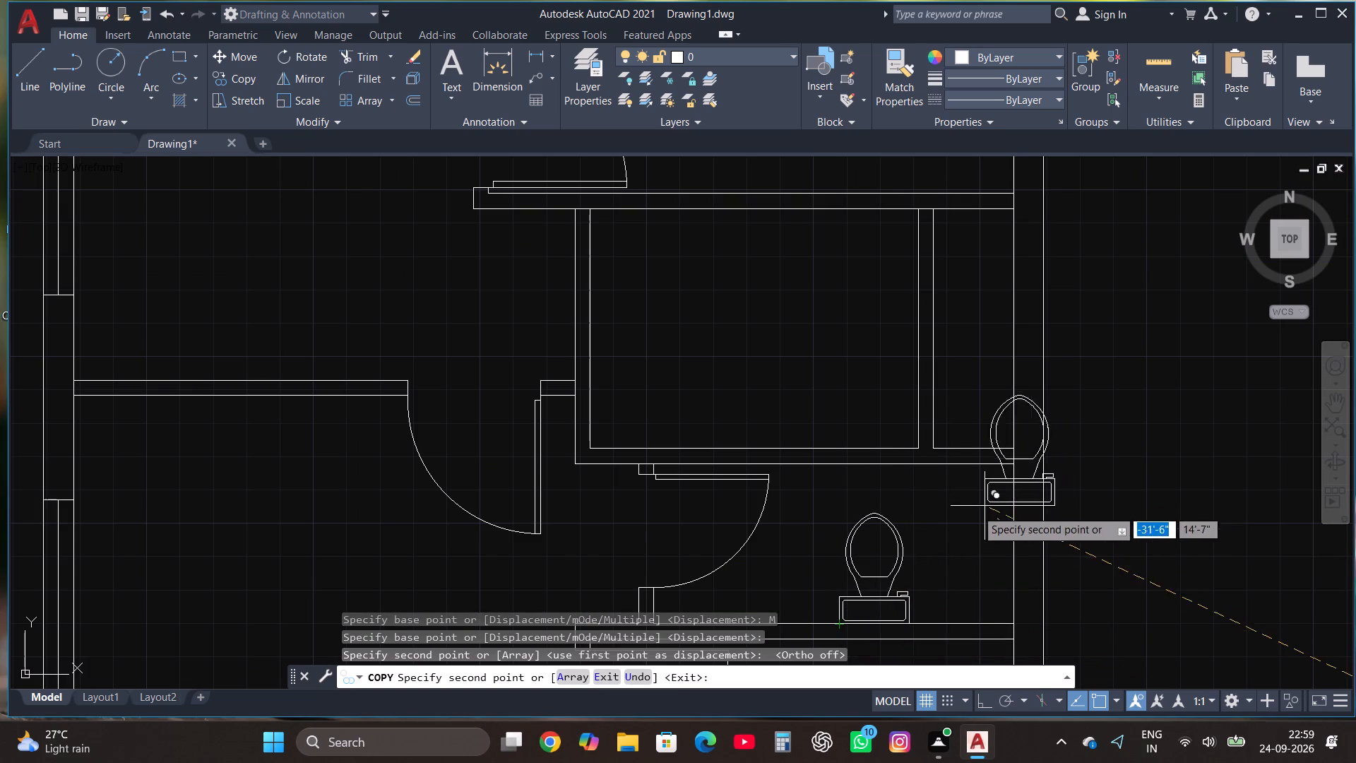
Place another toilet copy against the bottom wall of the top-right toilet room, beside its door.
scroll(946, 572, down, 3)
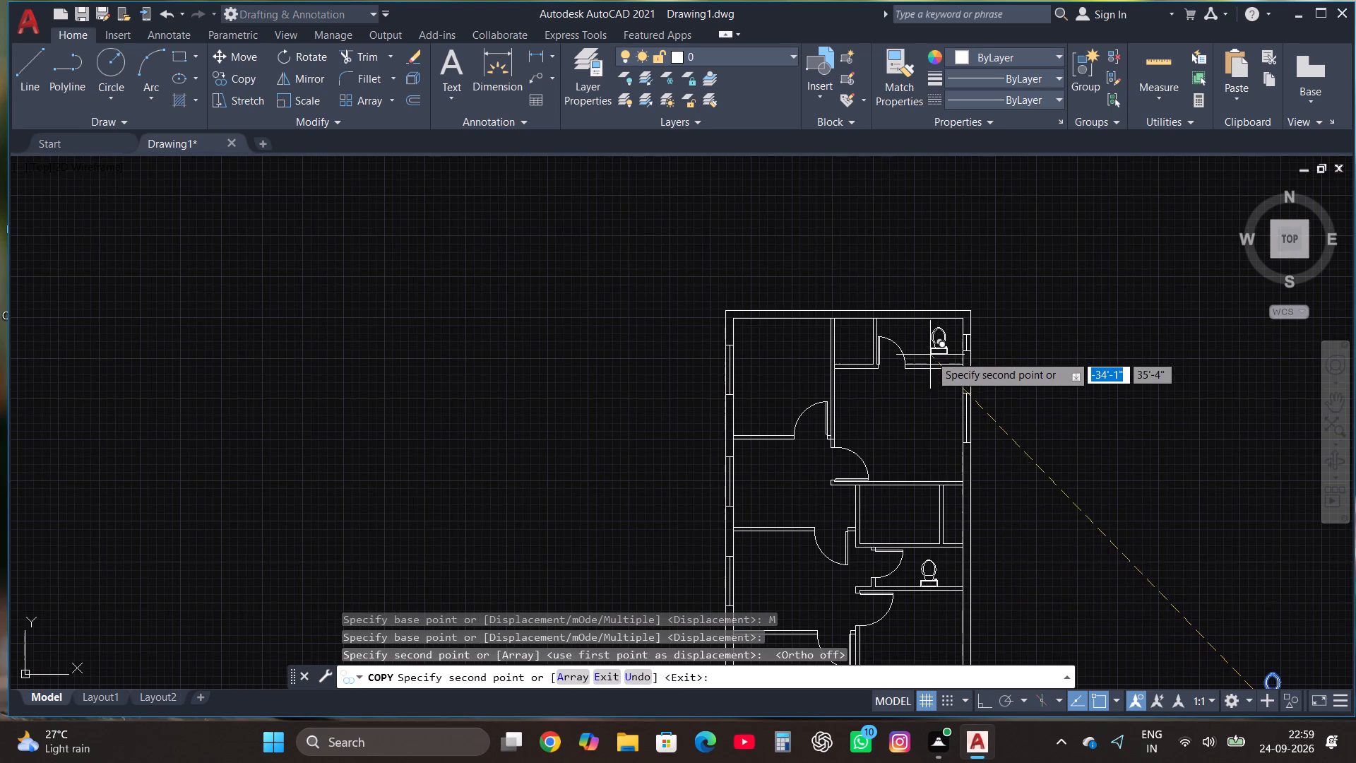
scroll(923, 361, up, 3)
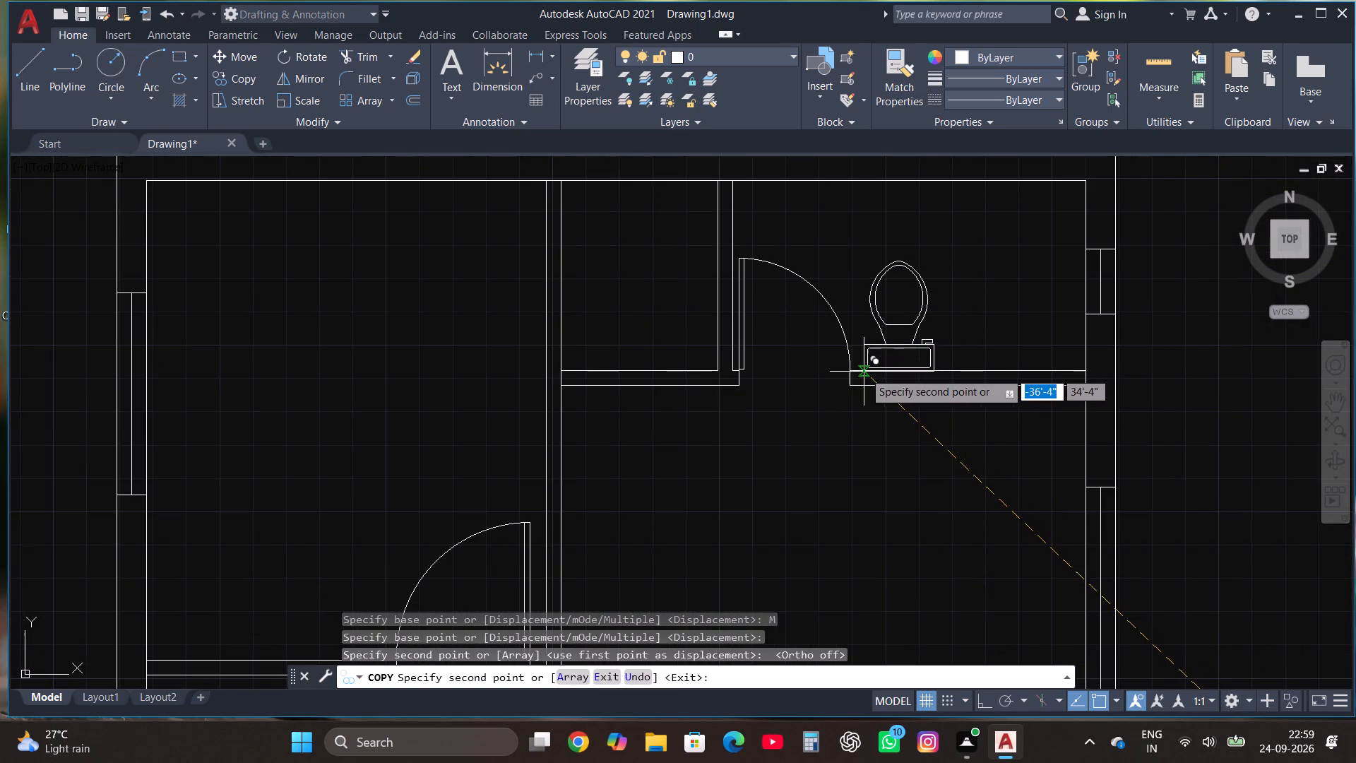
click(864, 372)
scroll(873, 339, down, 4)
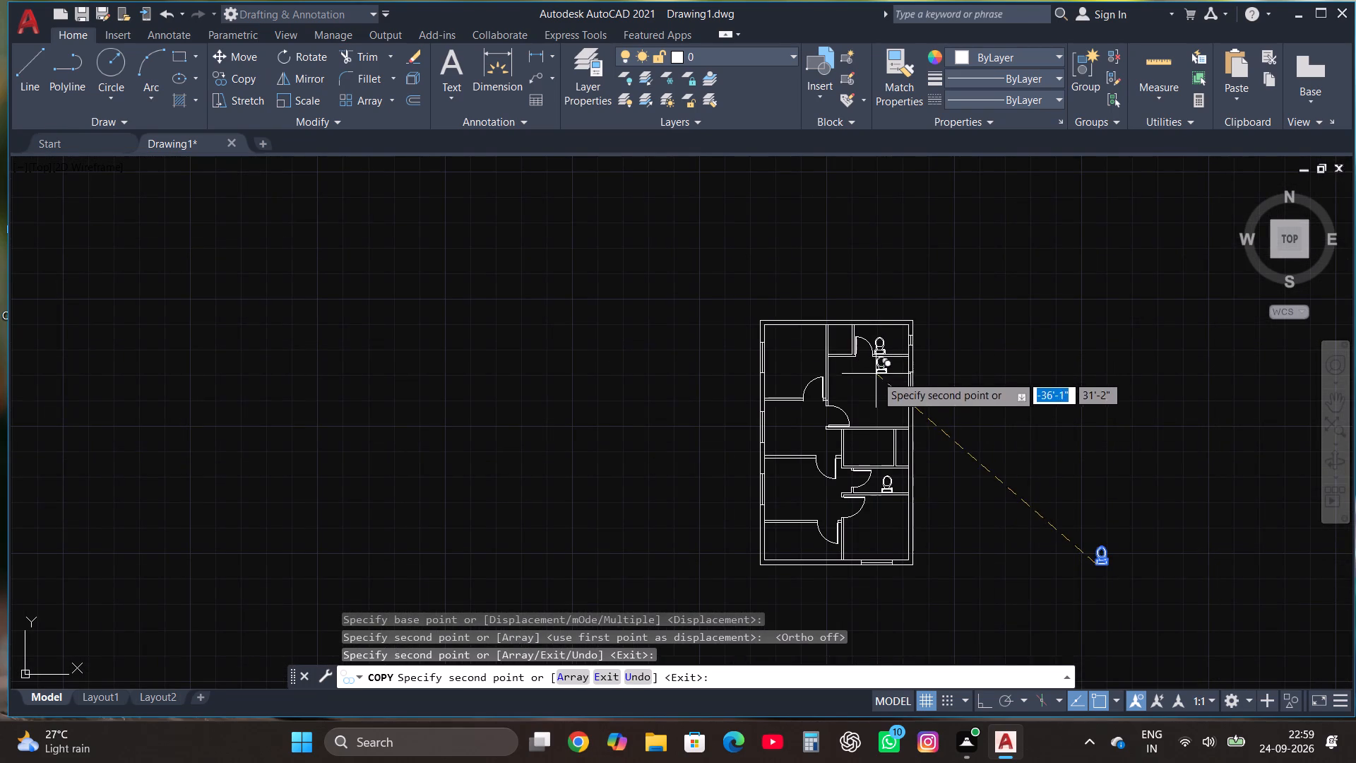
key(Escape)
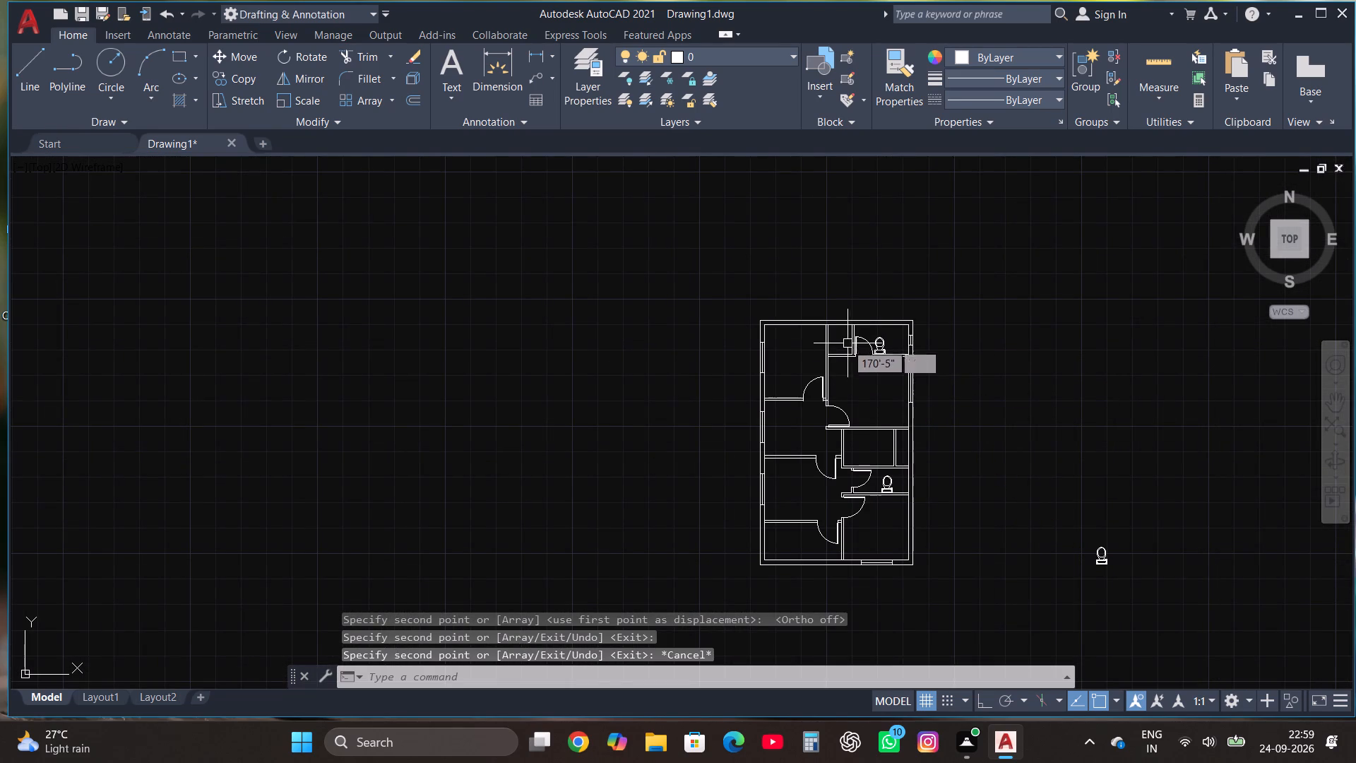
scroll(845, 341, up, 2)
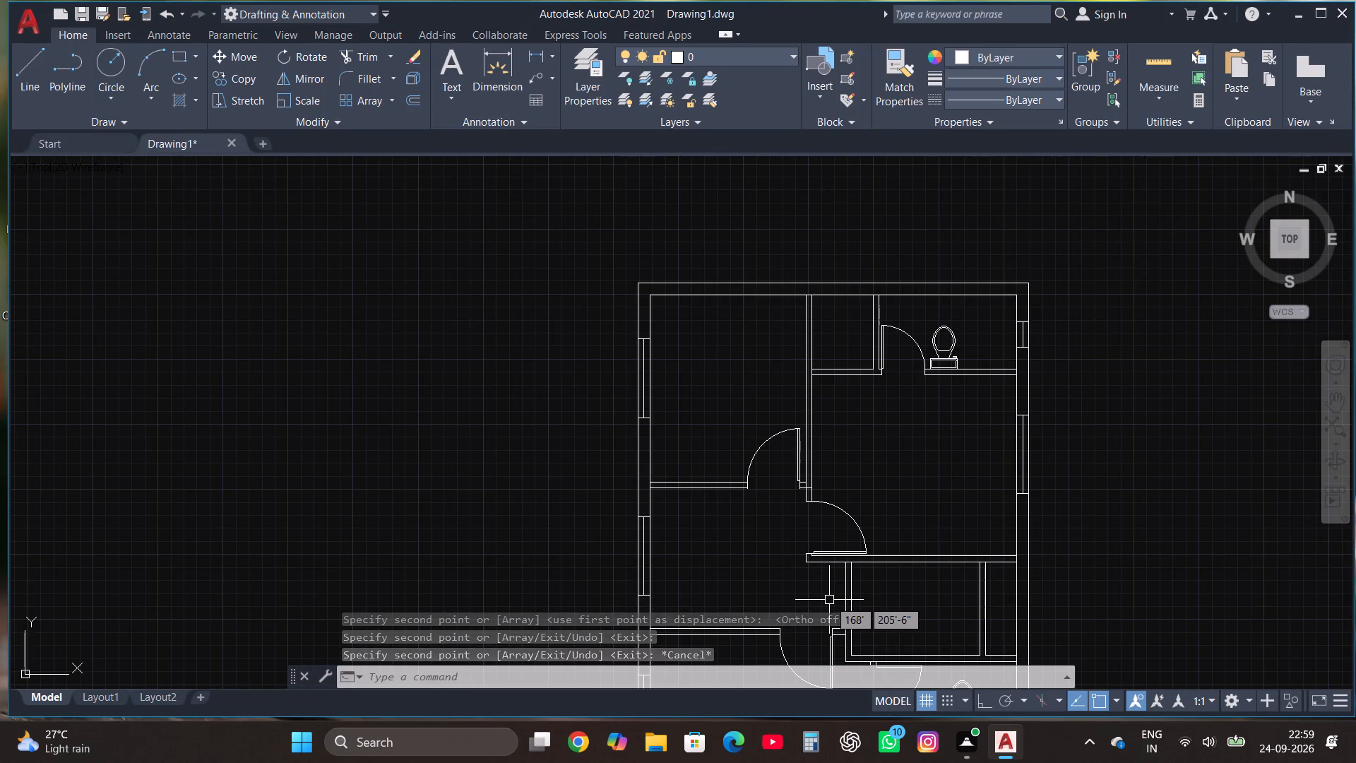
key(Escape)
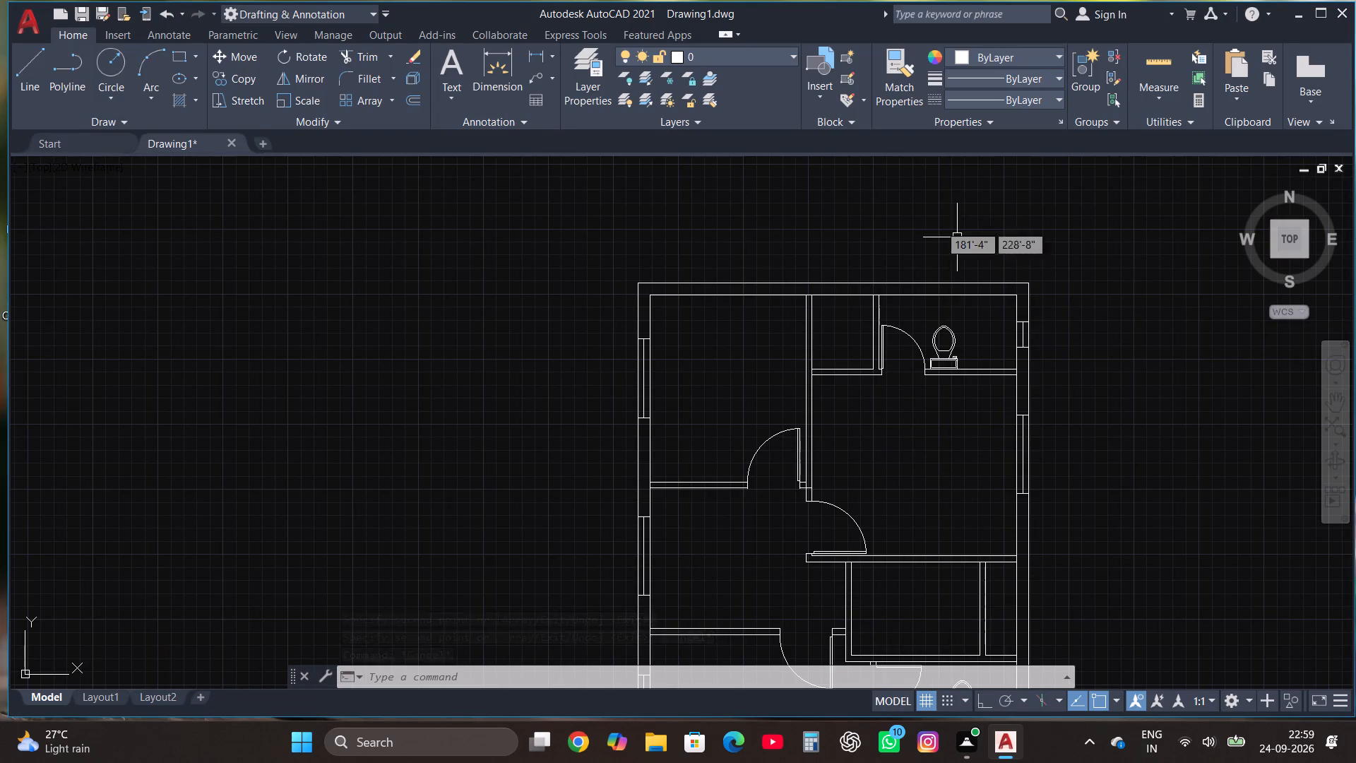
Save the drawing in the Downloads folder under the name 2BHK 25 40, as an AutoCAD 2018 drawing.
click(176, 57)
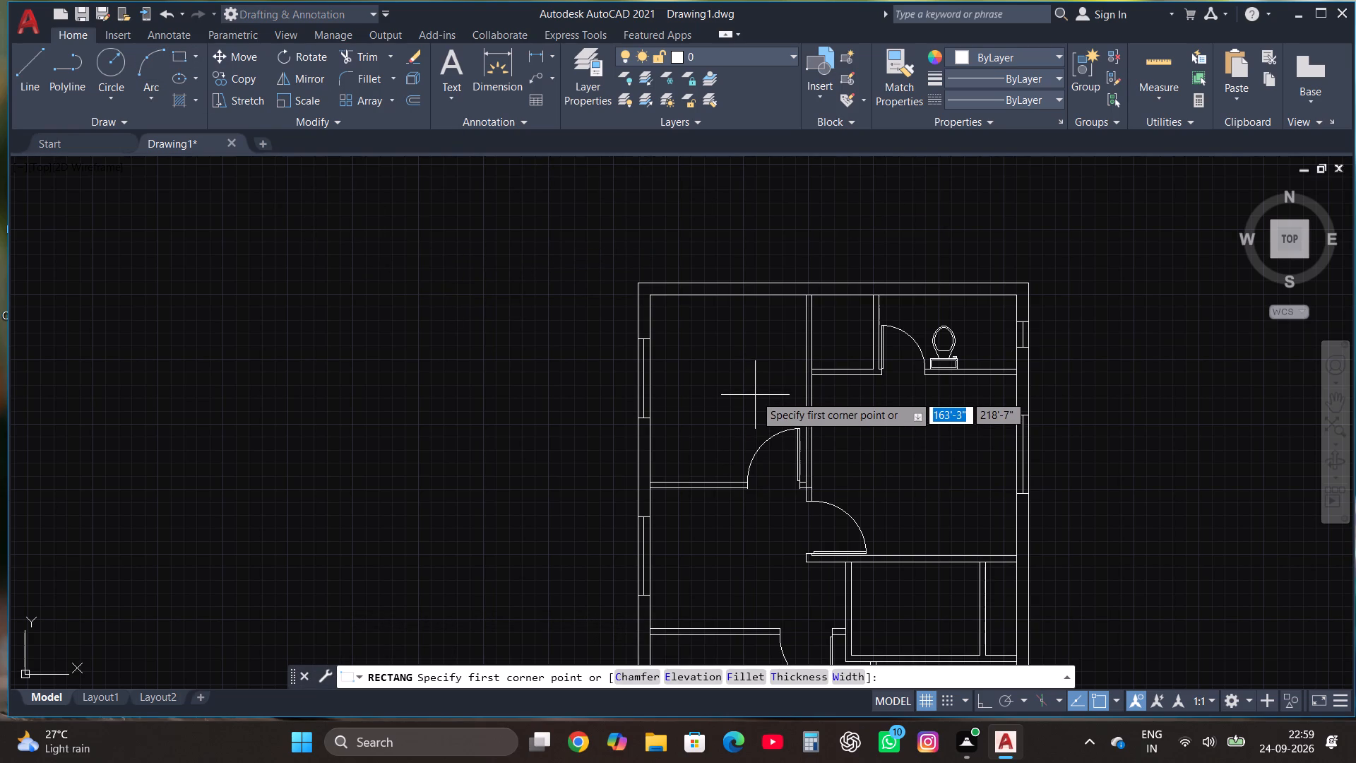
key(ctrl+s)
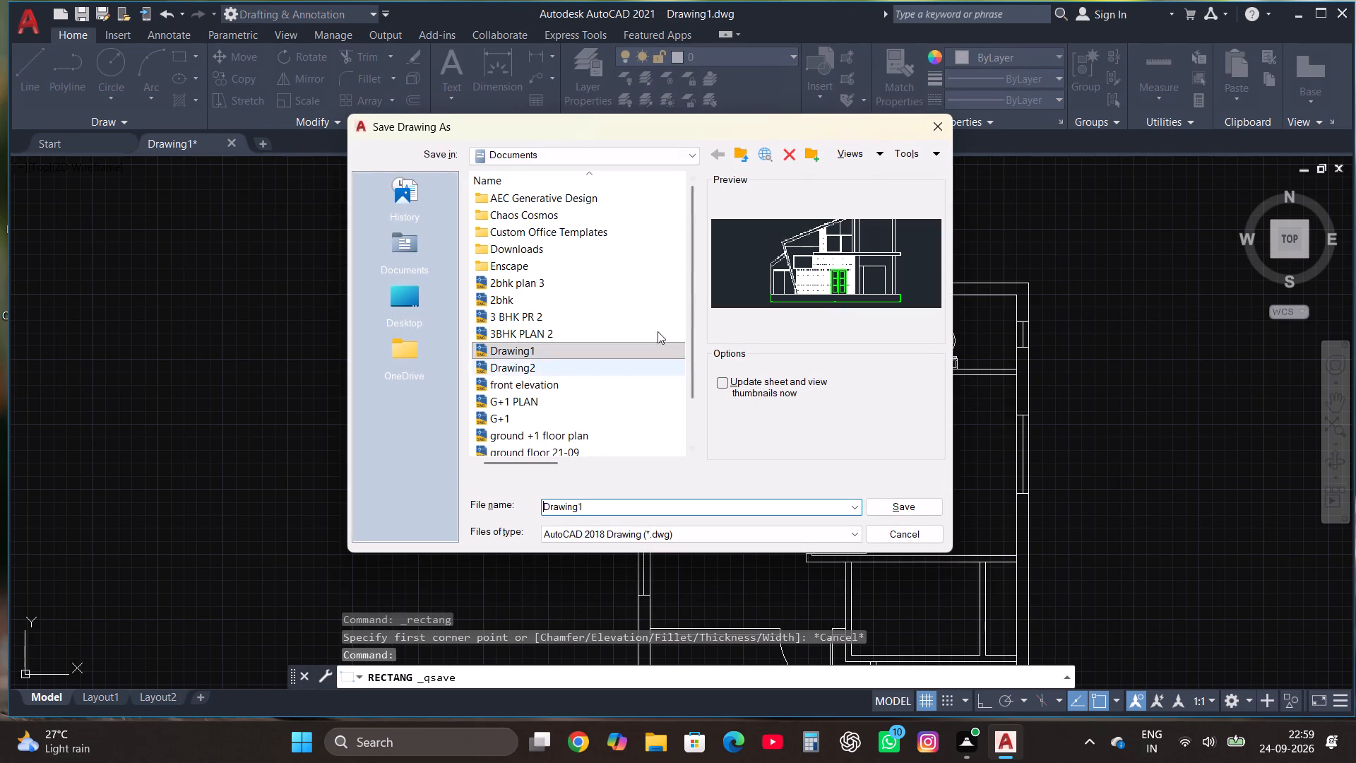
click(638, 157)
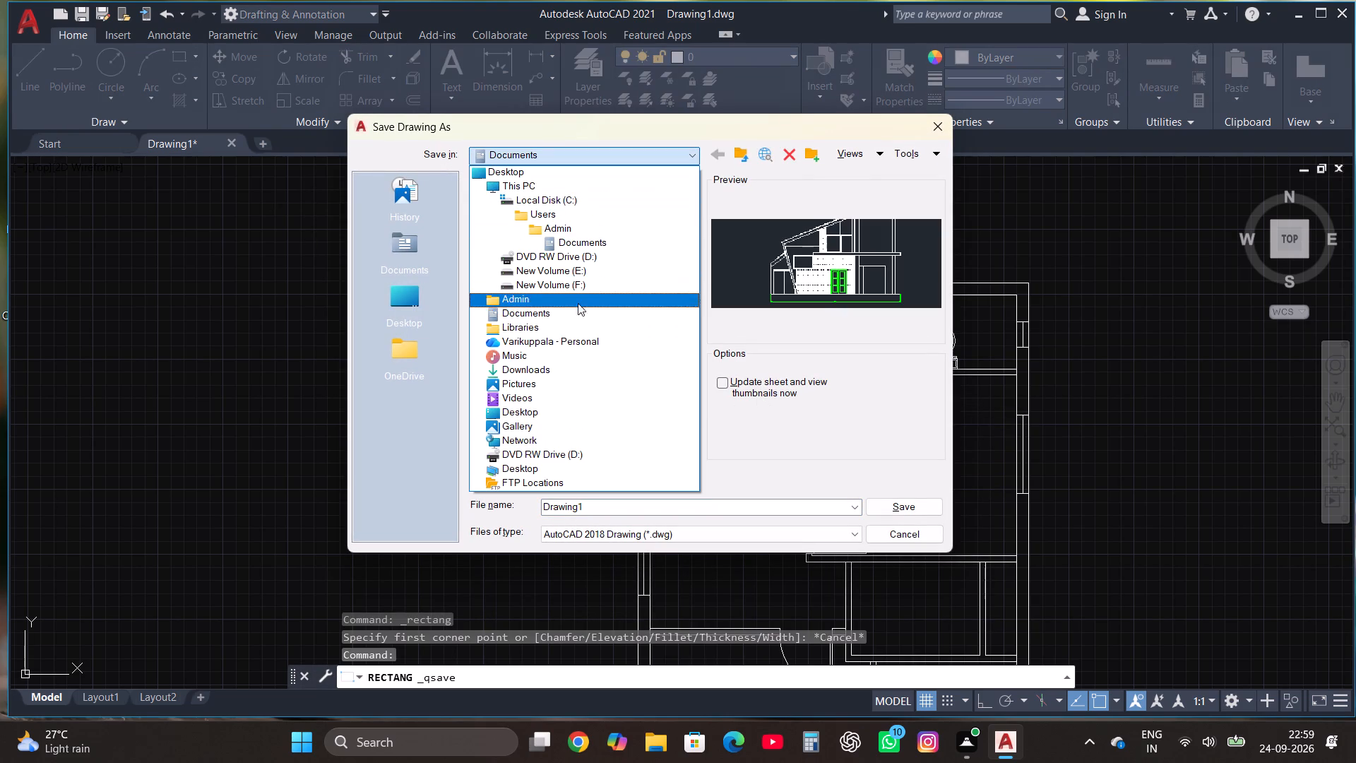
click(563, 372)
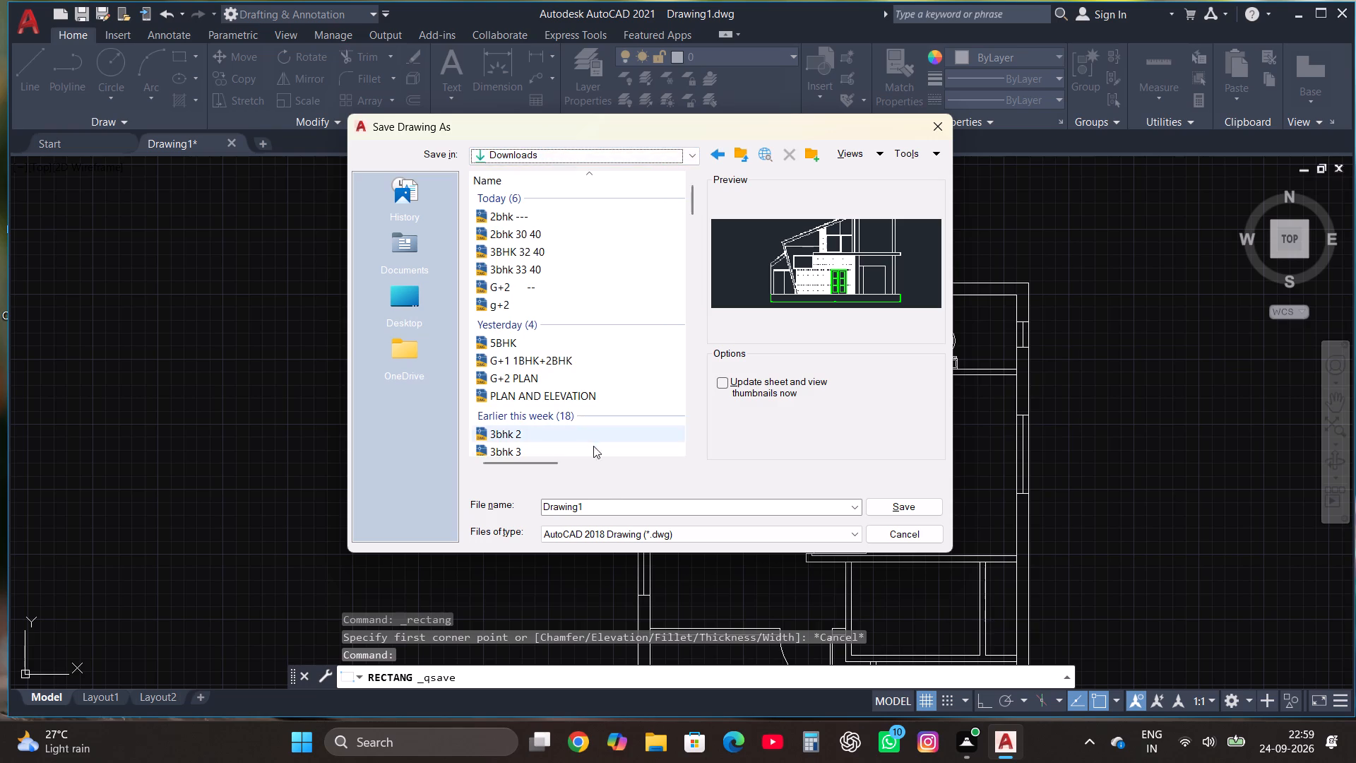
click(600, 514)
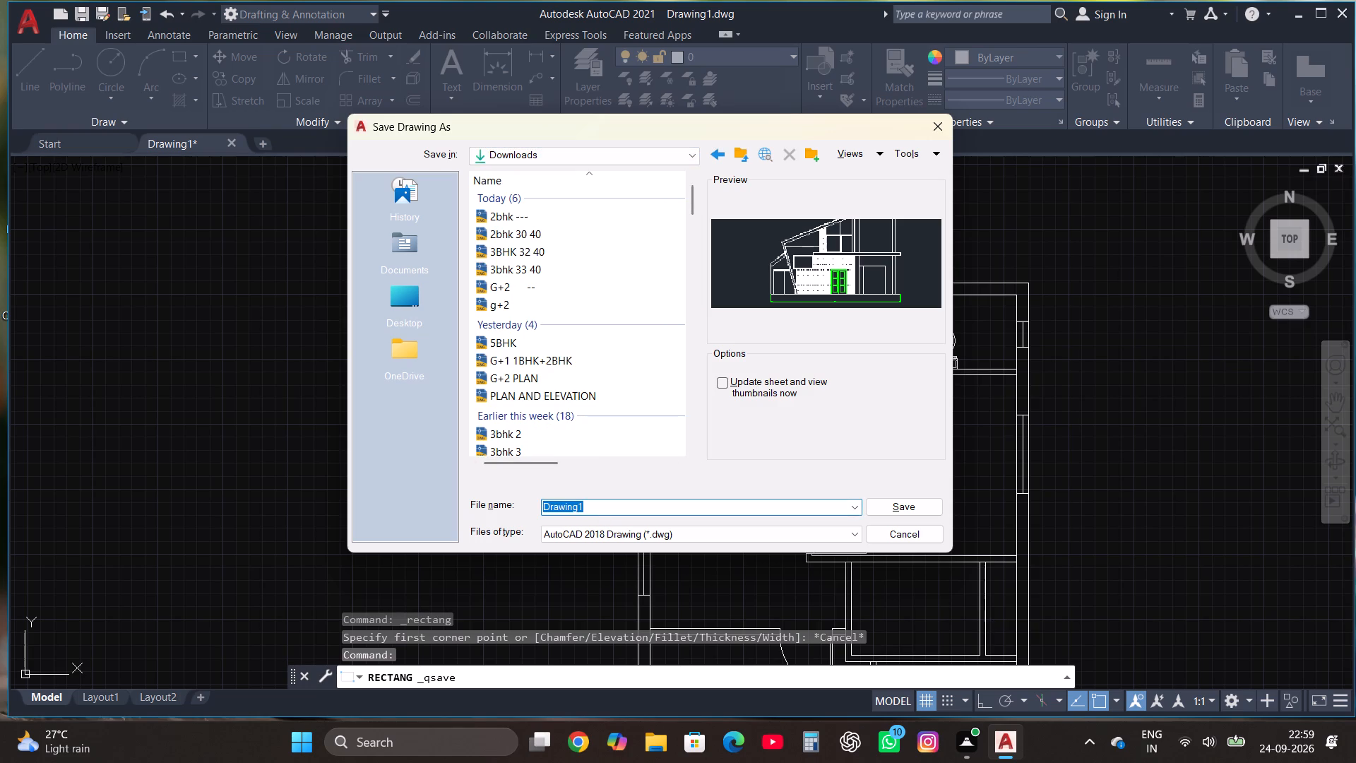
key(2)
text(BHK)
key(space)
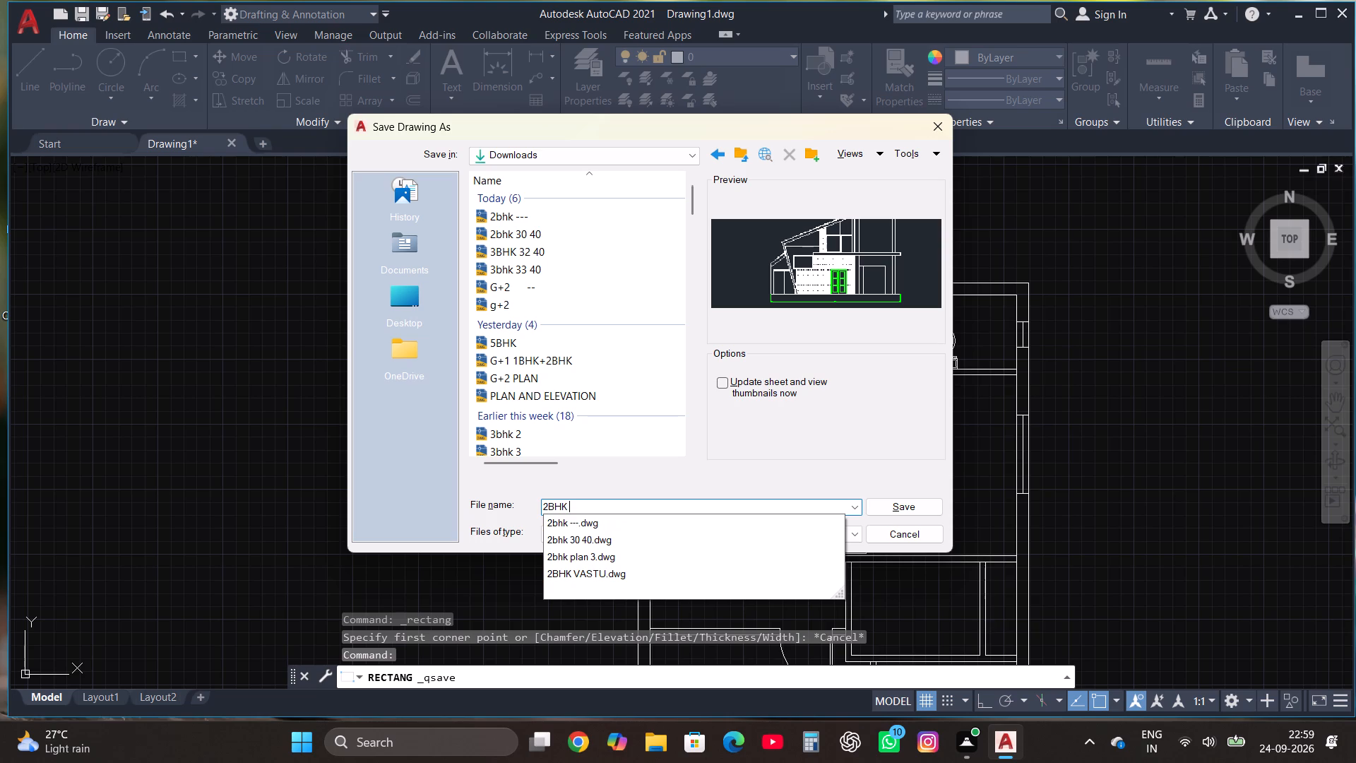
text(25)
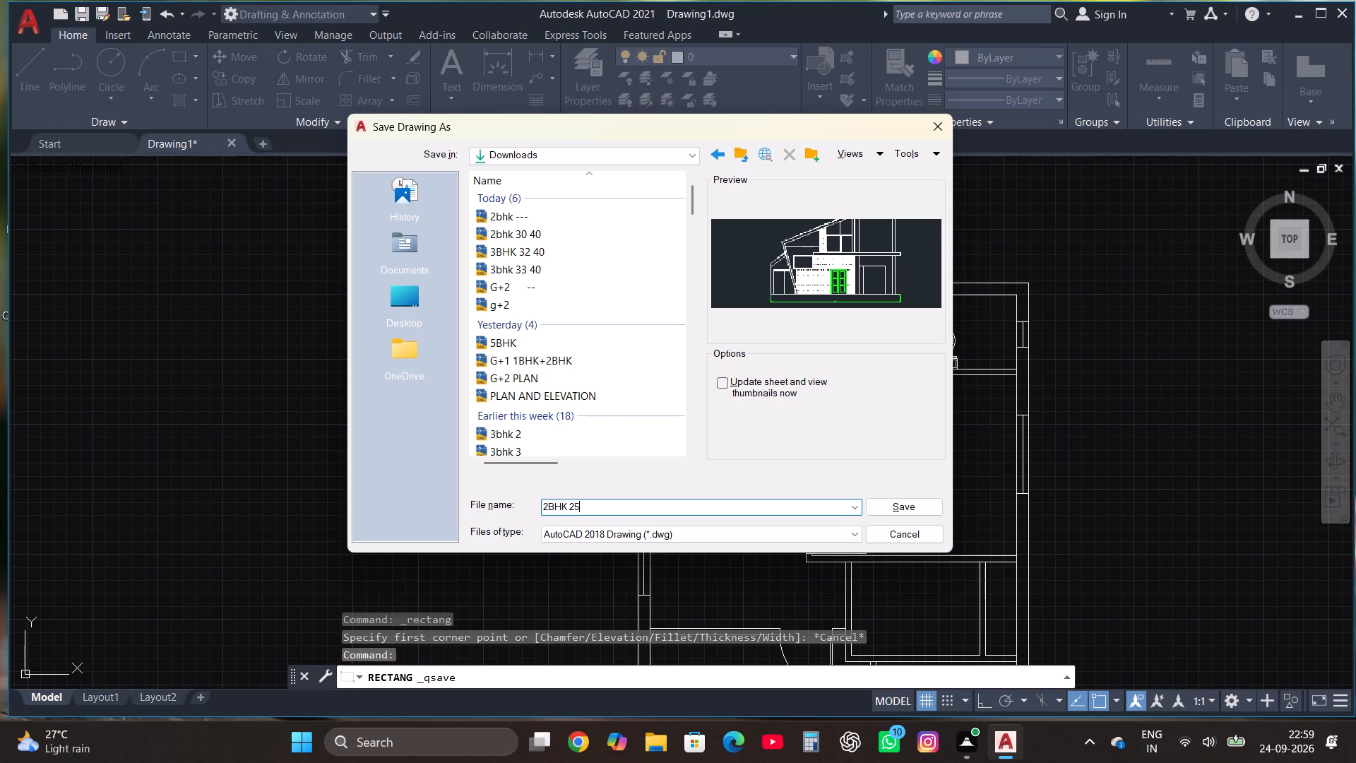
key(space)
text(40)
click(914, 510)
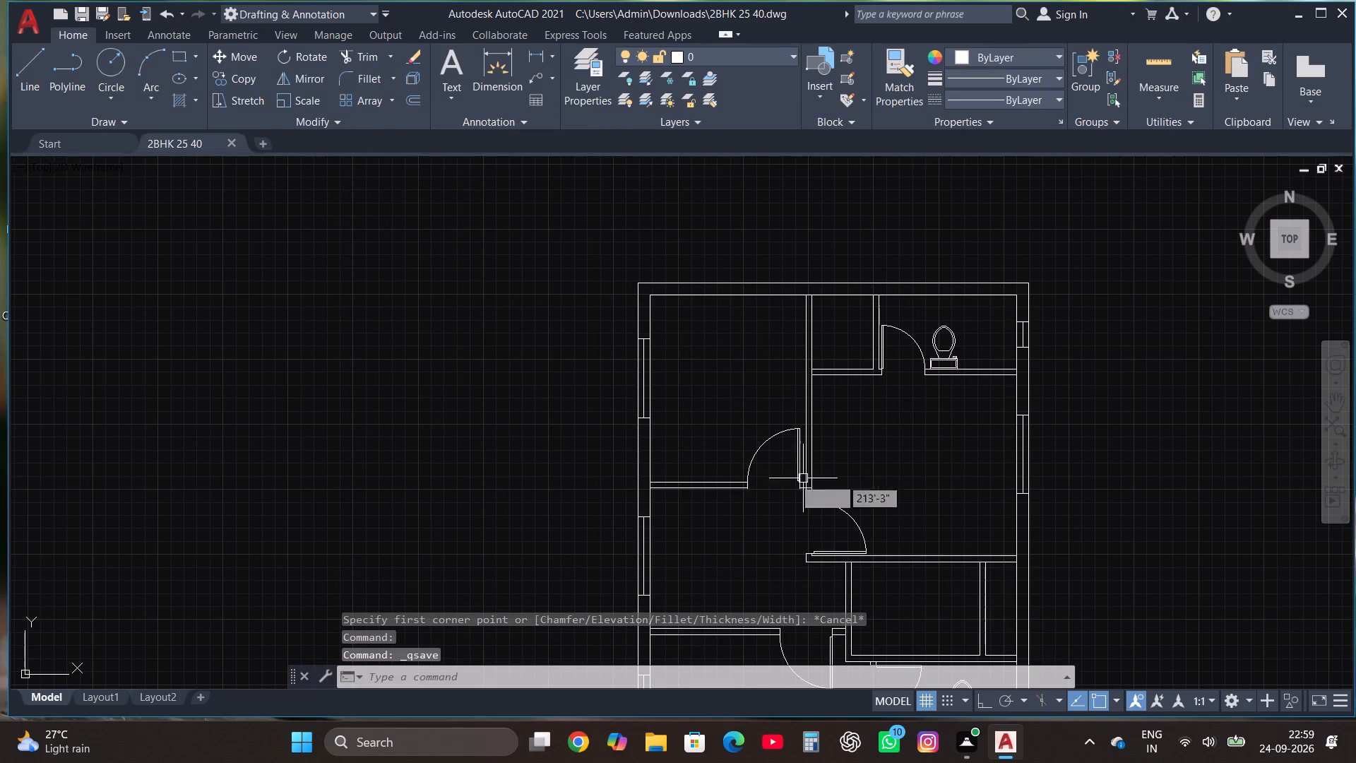
Draw a bed rectangle about 6'-1" by 4'-5" against the west wall's window in the top-left room.
scroll(917, 304, up, 1)
click(175, 52)
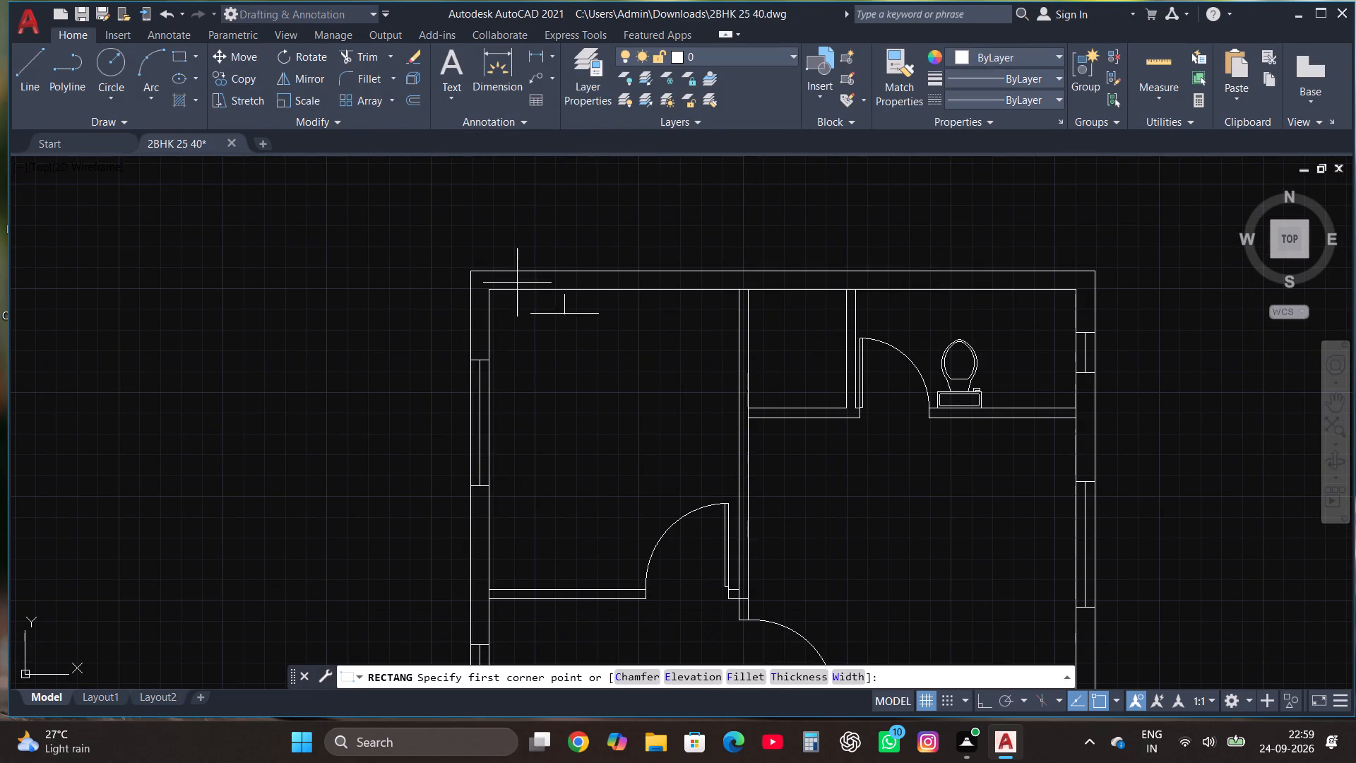
click(487, 369)
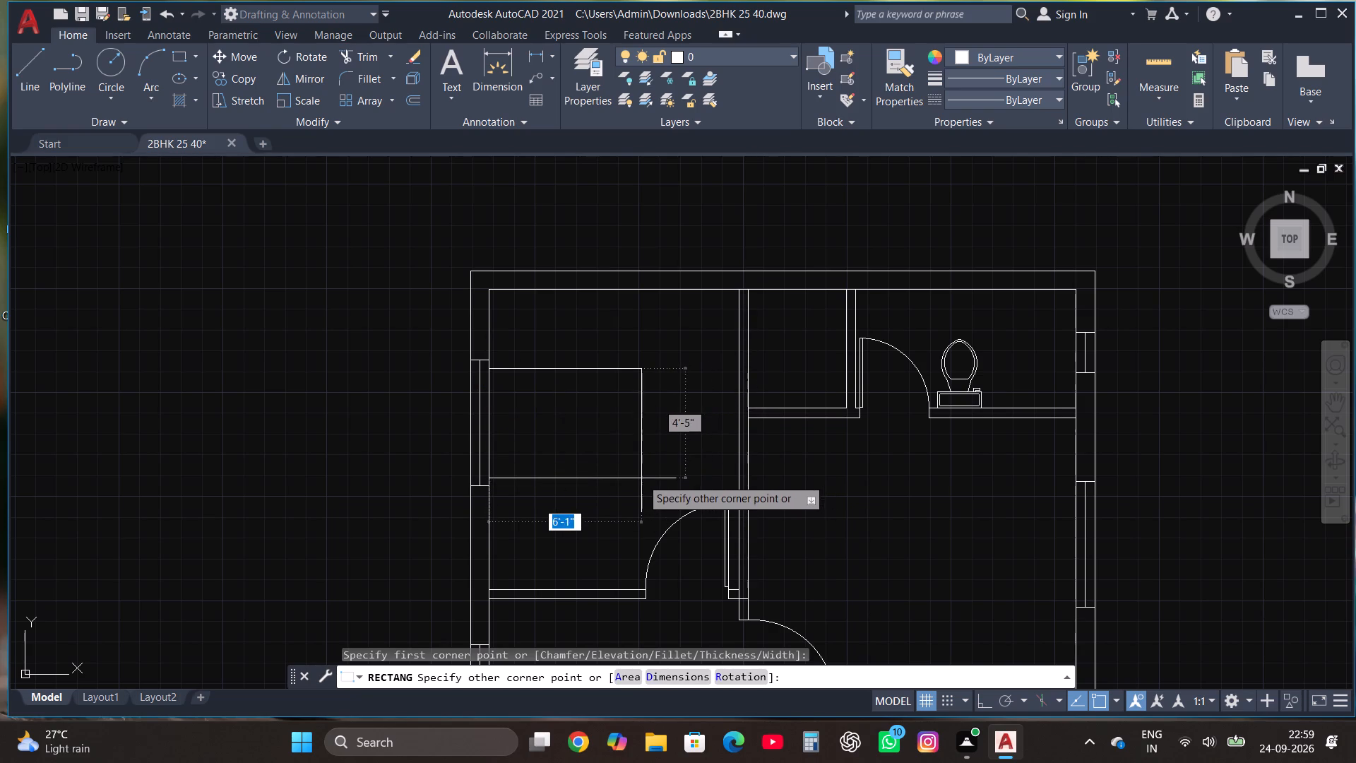
click(641, 478)
Draw a pillow rectangle about 1'-8" tall inside the bed's lower-left corner, slightly inset from its edges.
scroll(588, 426, up, 1)
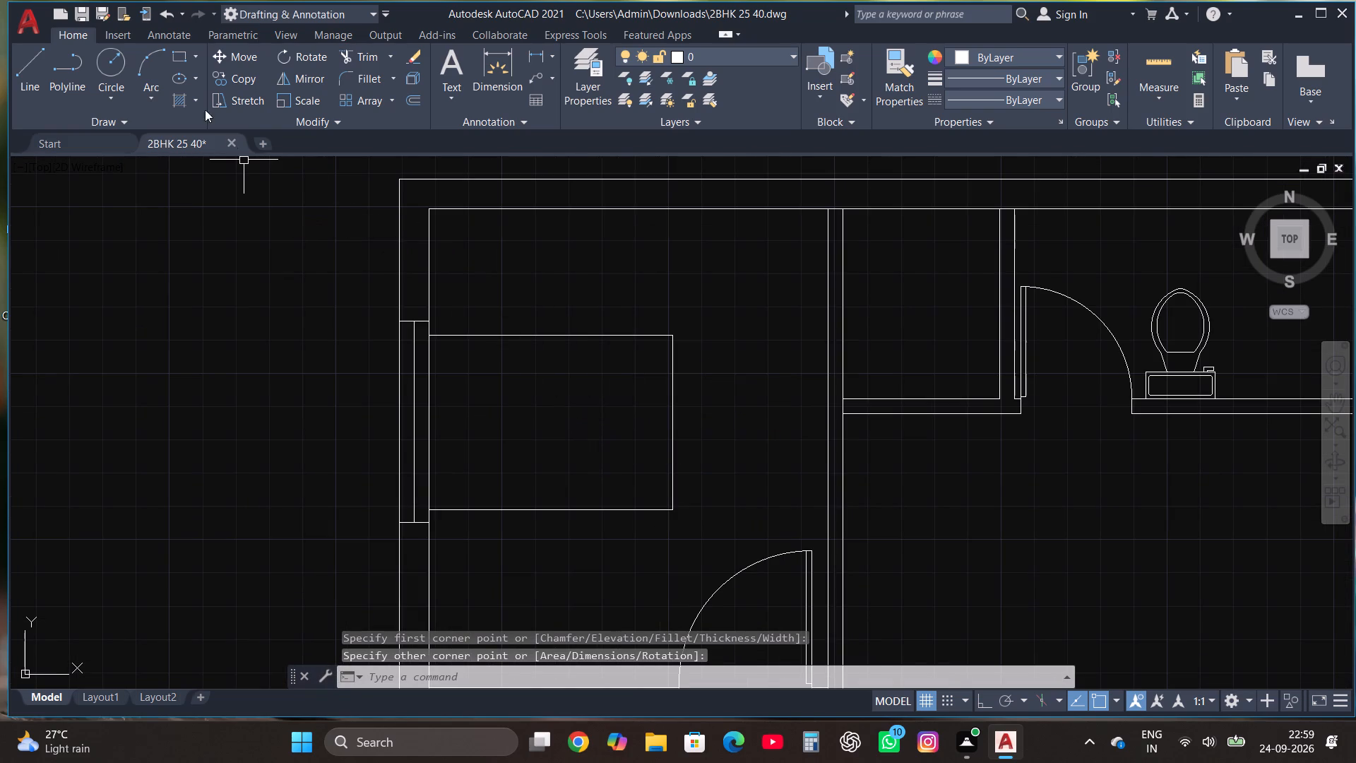
click(174, 60)
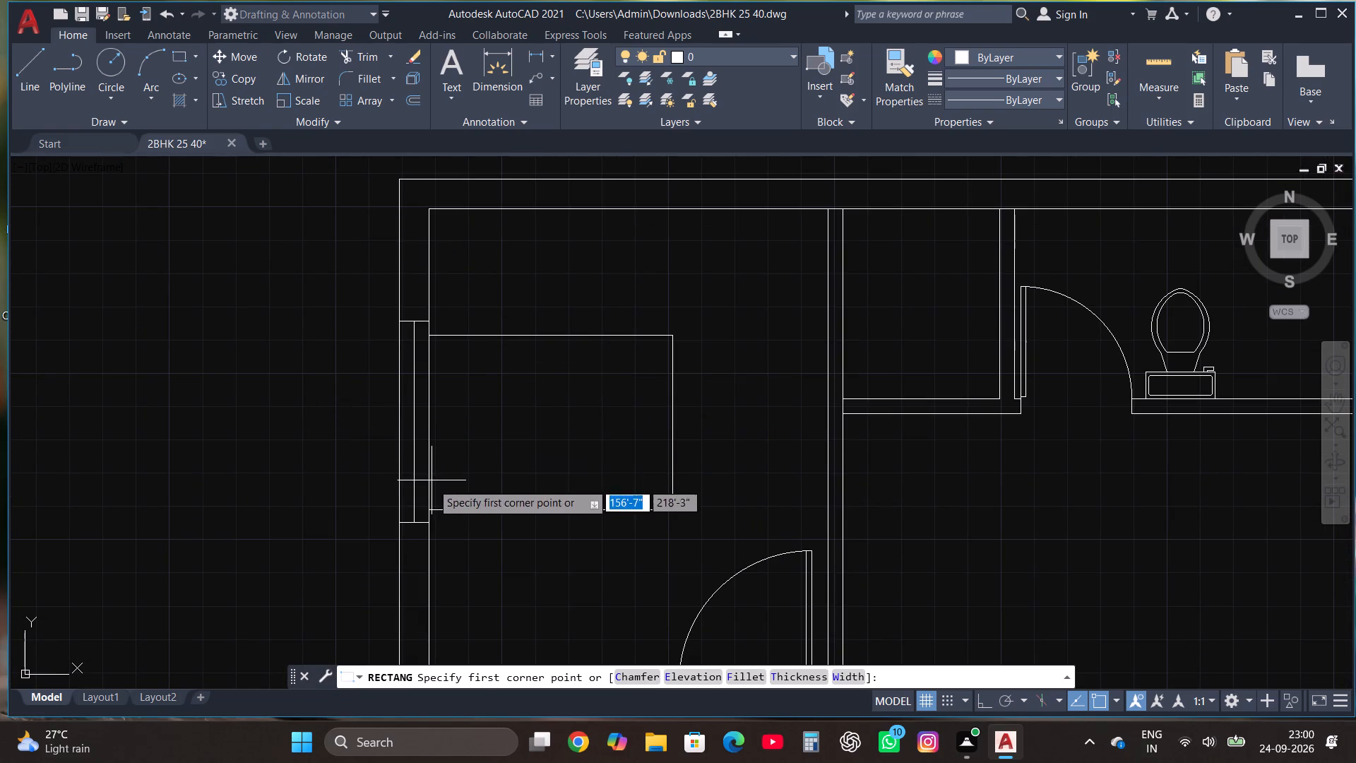
click(438, 502)
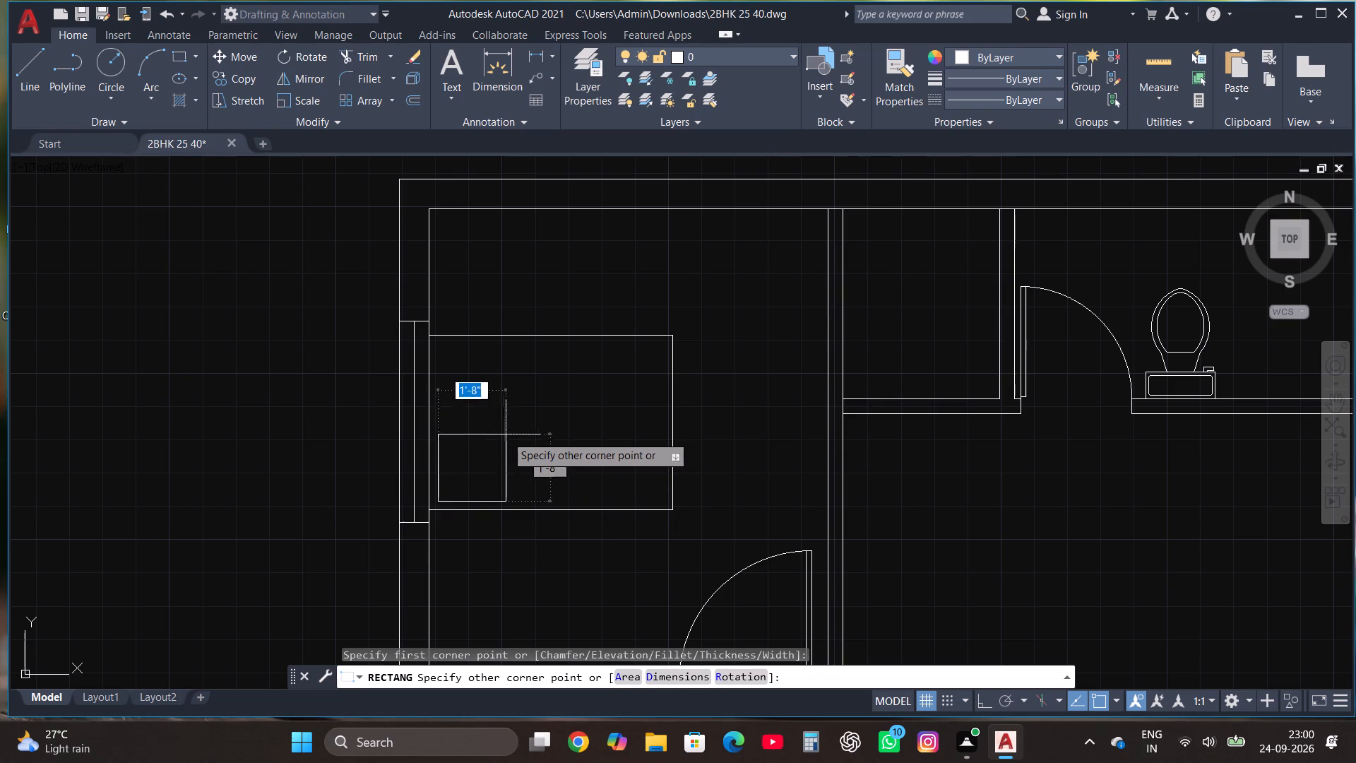
click(475, 434)
Copy the pillow straight up with Ortho on to the upper half of the bed's head end.
click(468, 432)
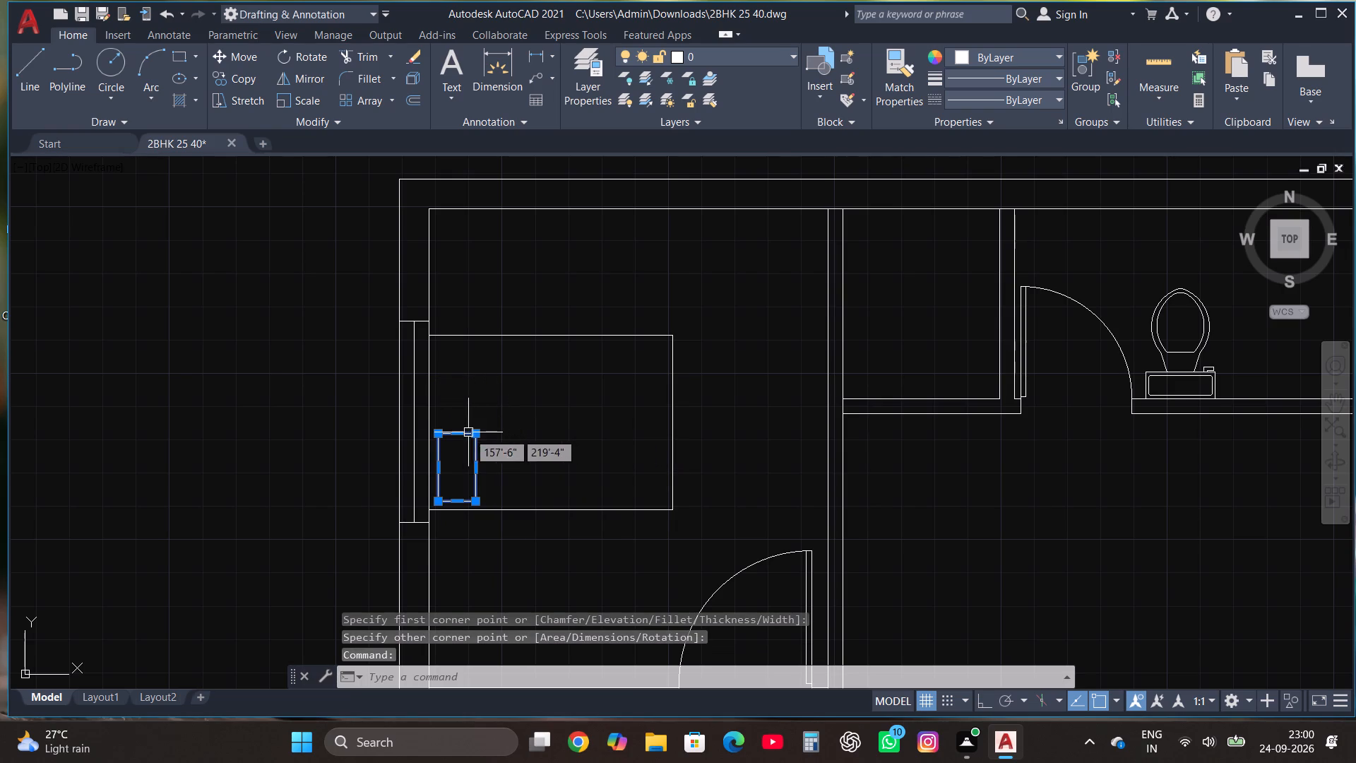
click(243, 77)
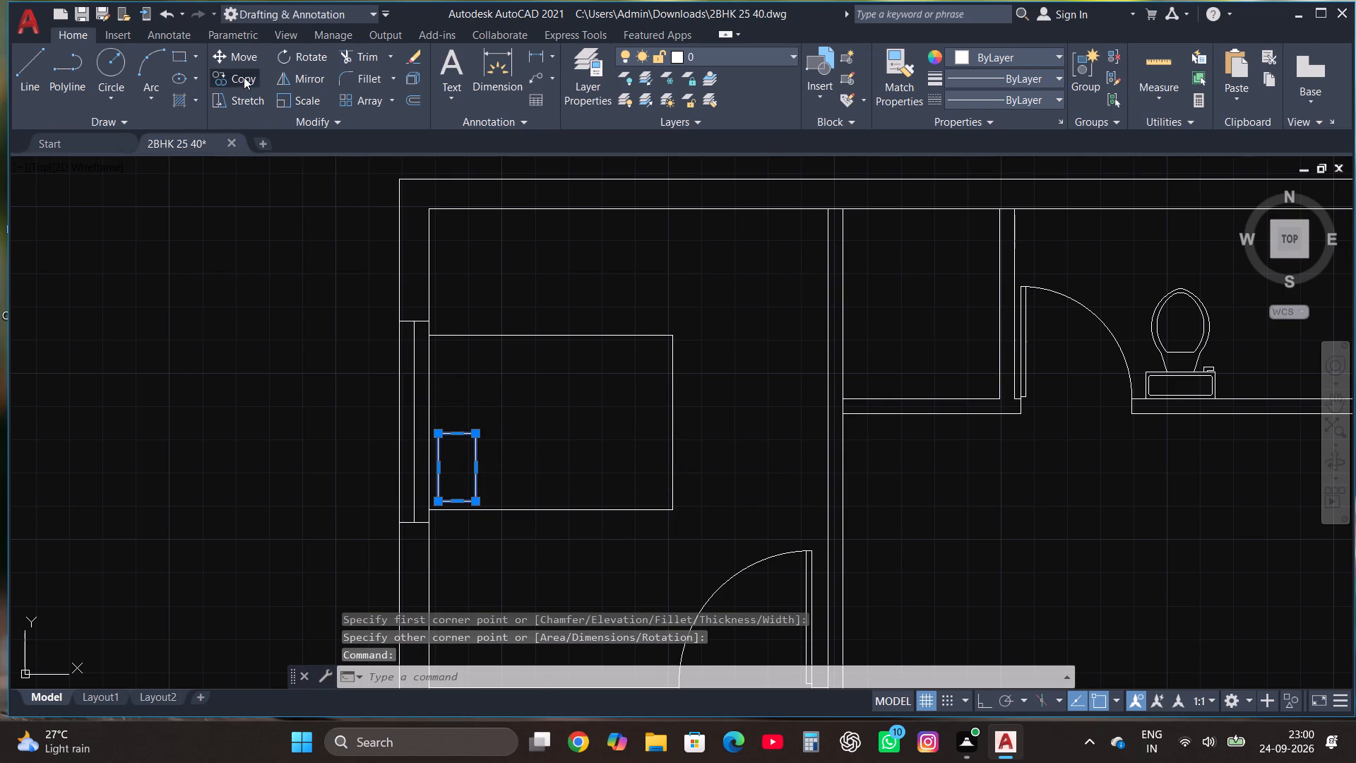
click(462, 465)
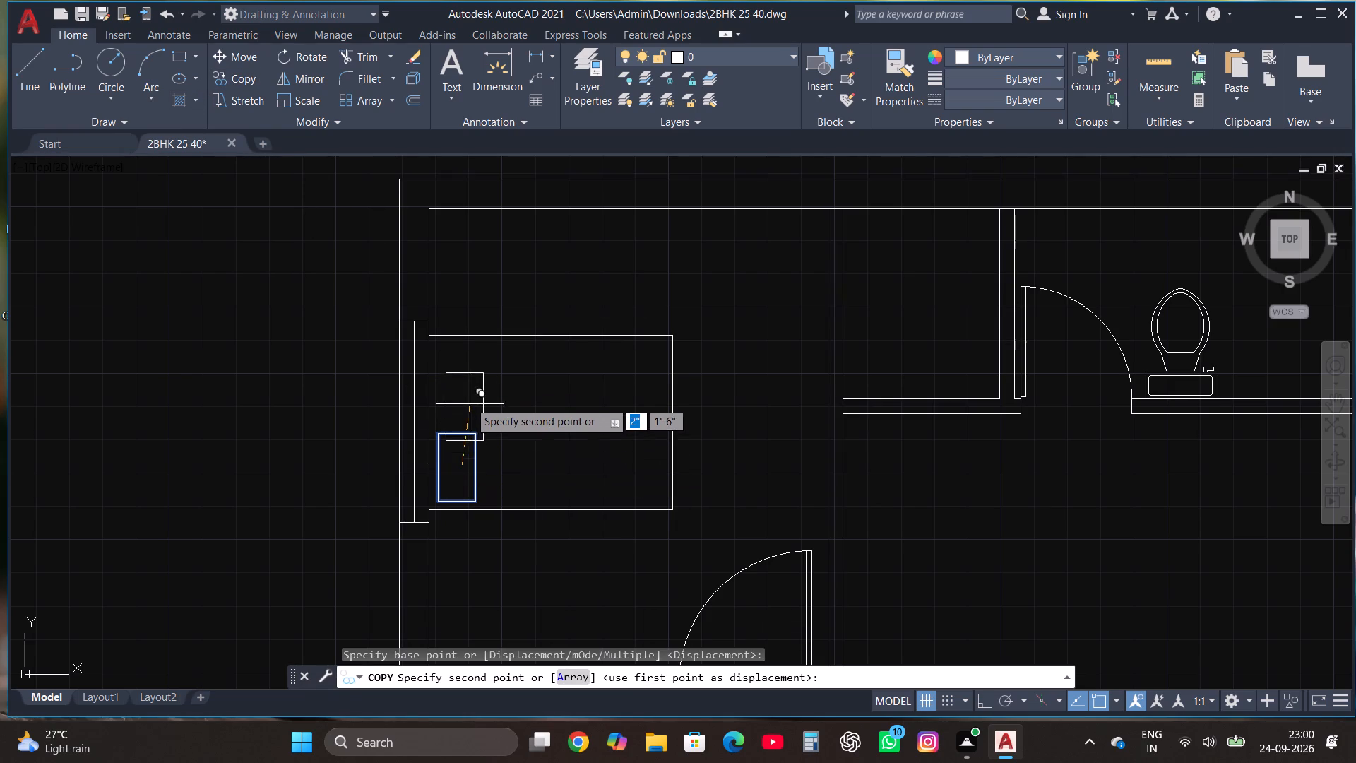
key(F8)
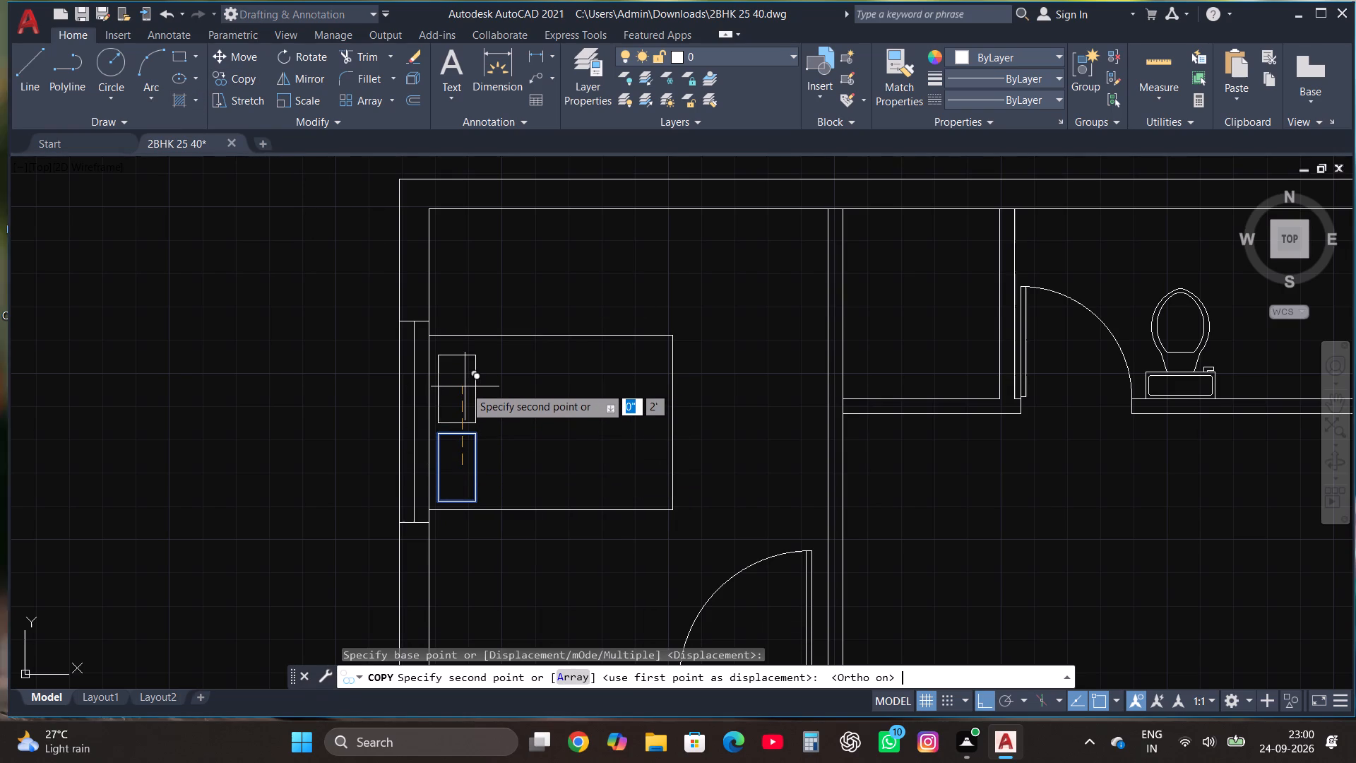
click(465, 377)
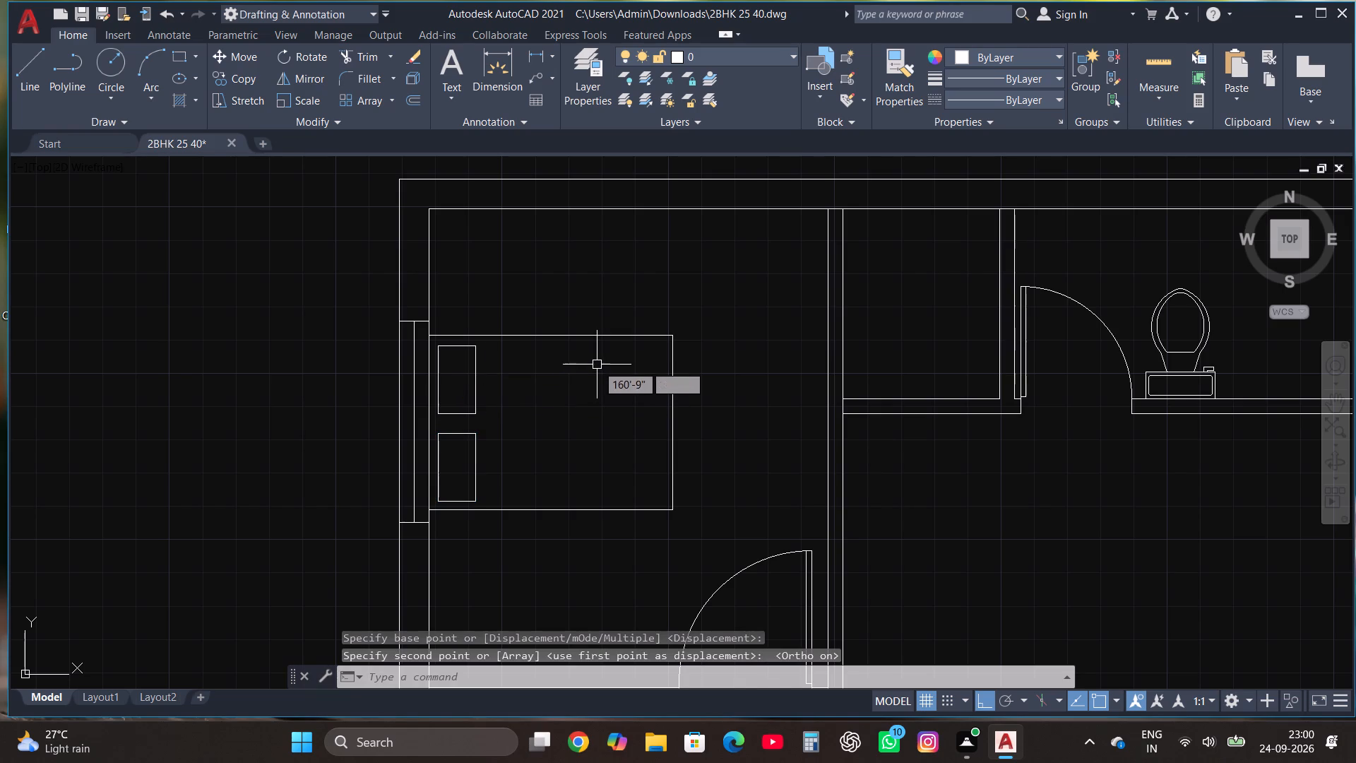
Draw the blanket fold with Ortho off: lines from the lower pillow's top-right corner to the bed's bottom edge, up about 9", and back.
click(35, 71)
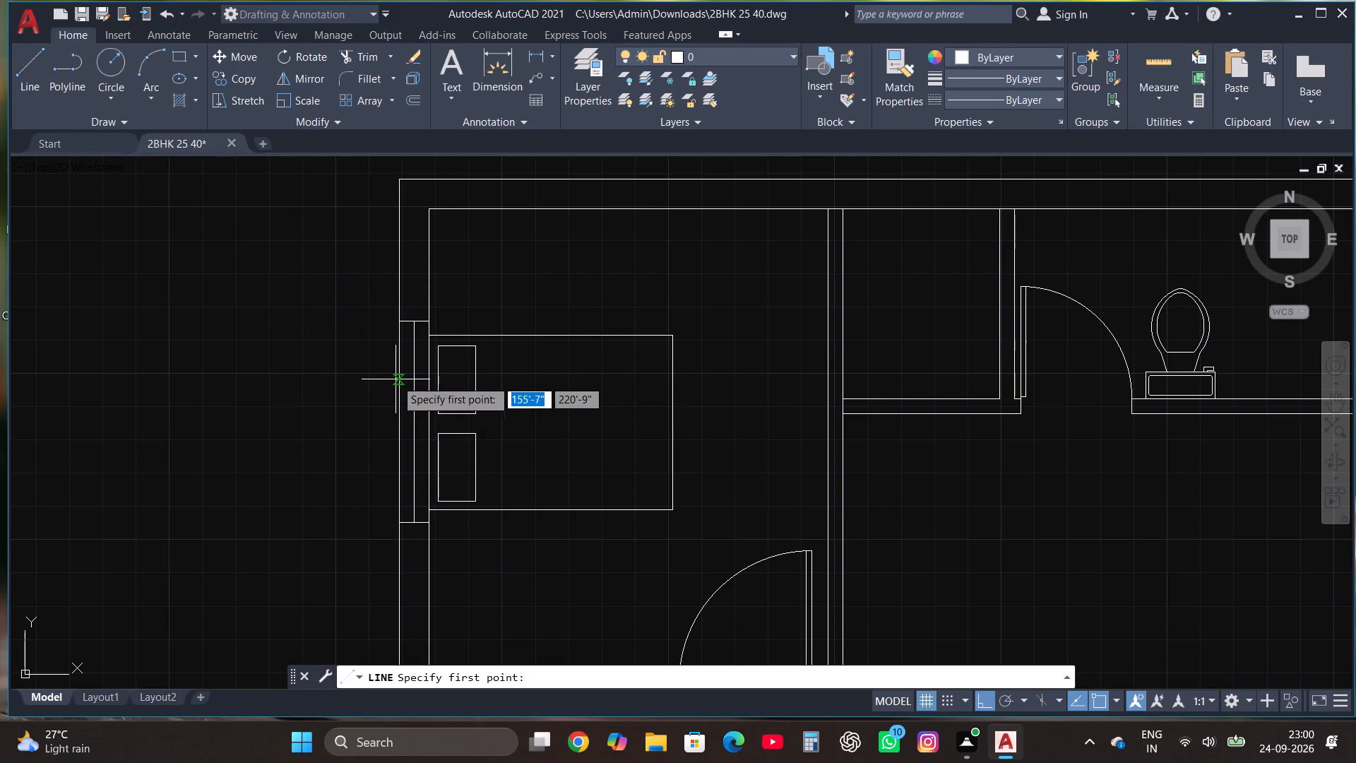
click(474, 435)
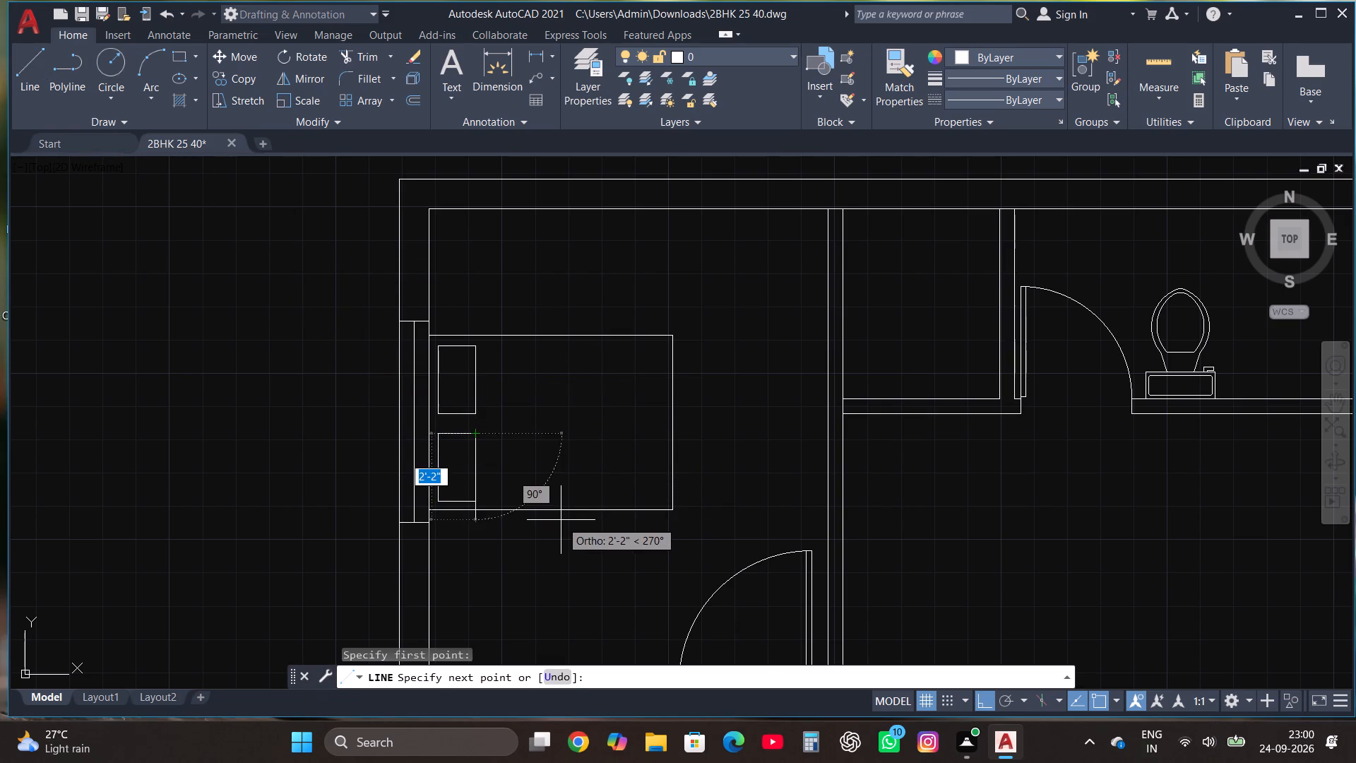
key(F8)
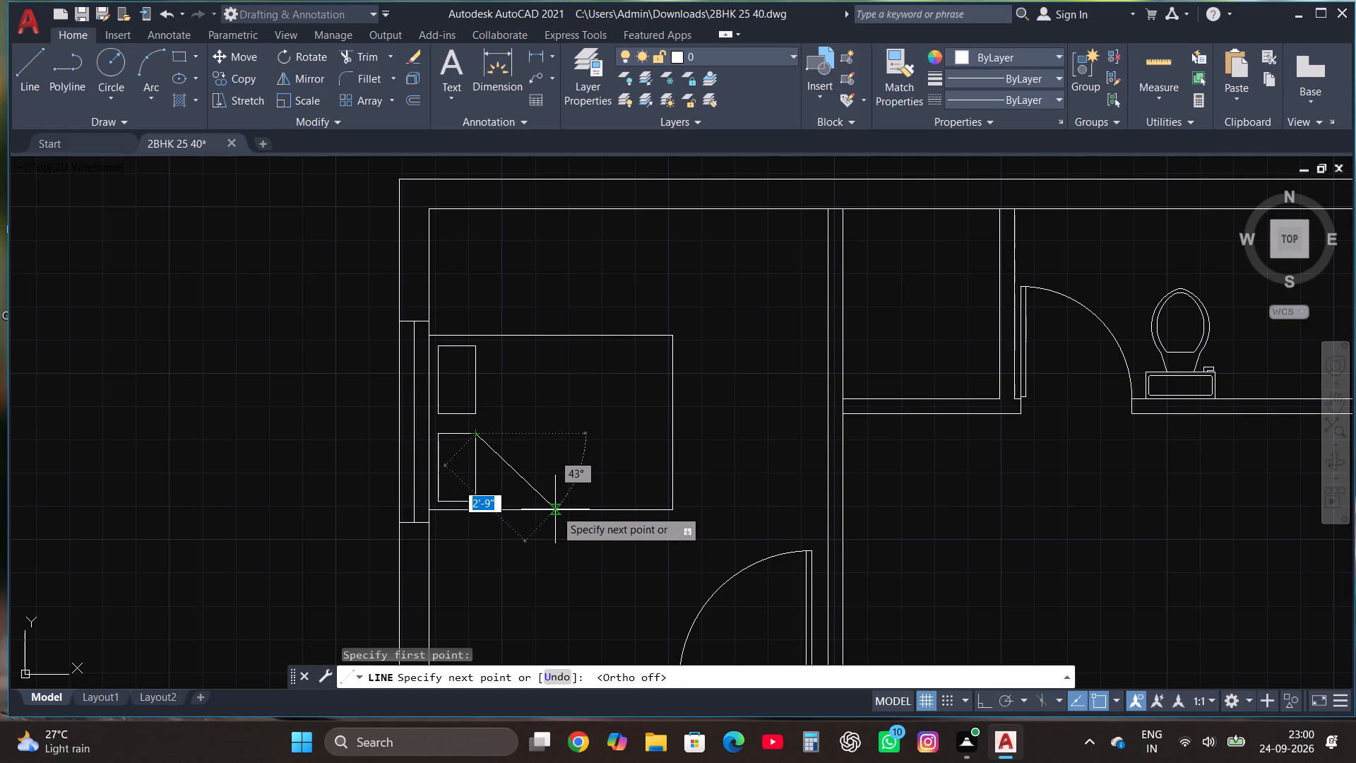
click(555, 510)
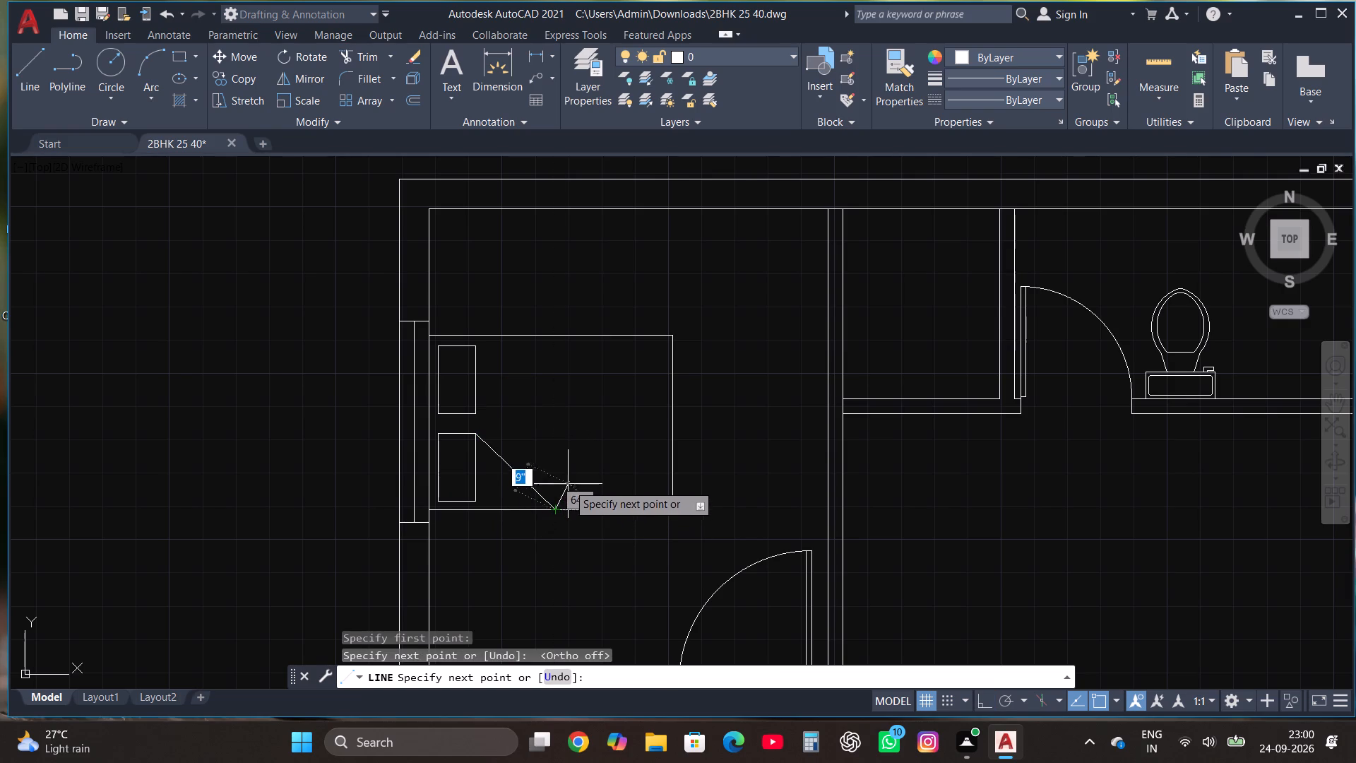
click(568, 471)
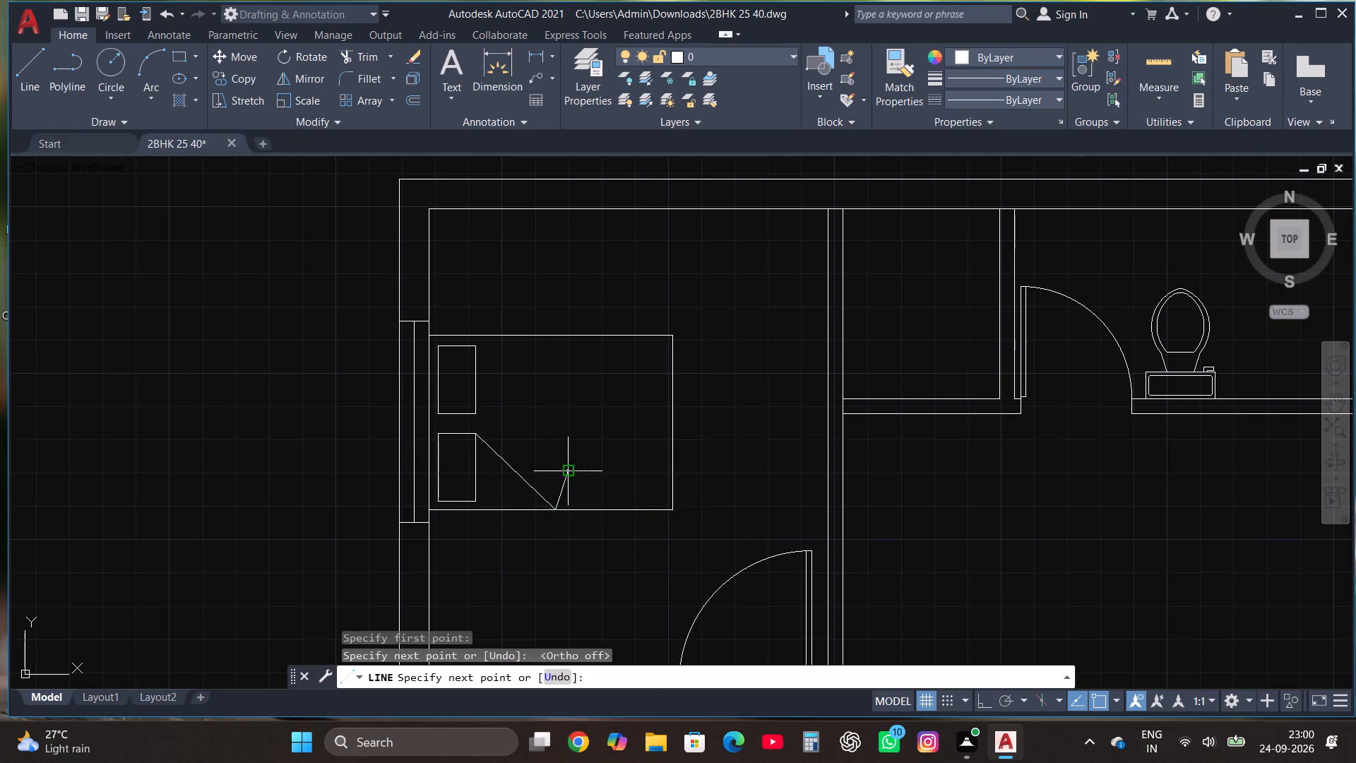
click(475, 433)
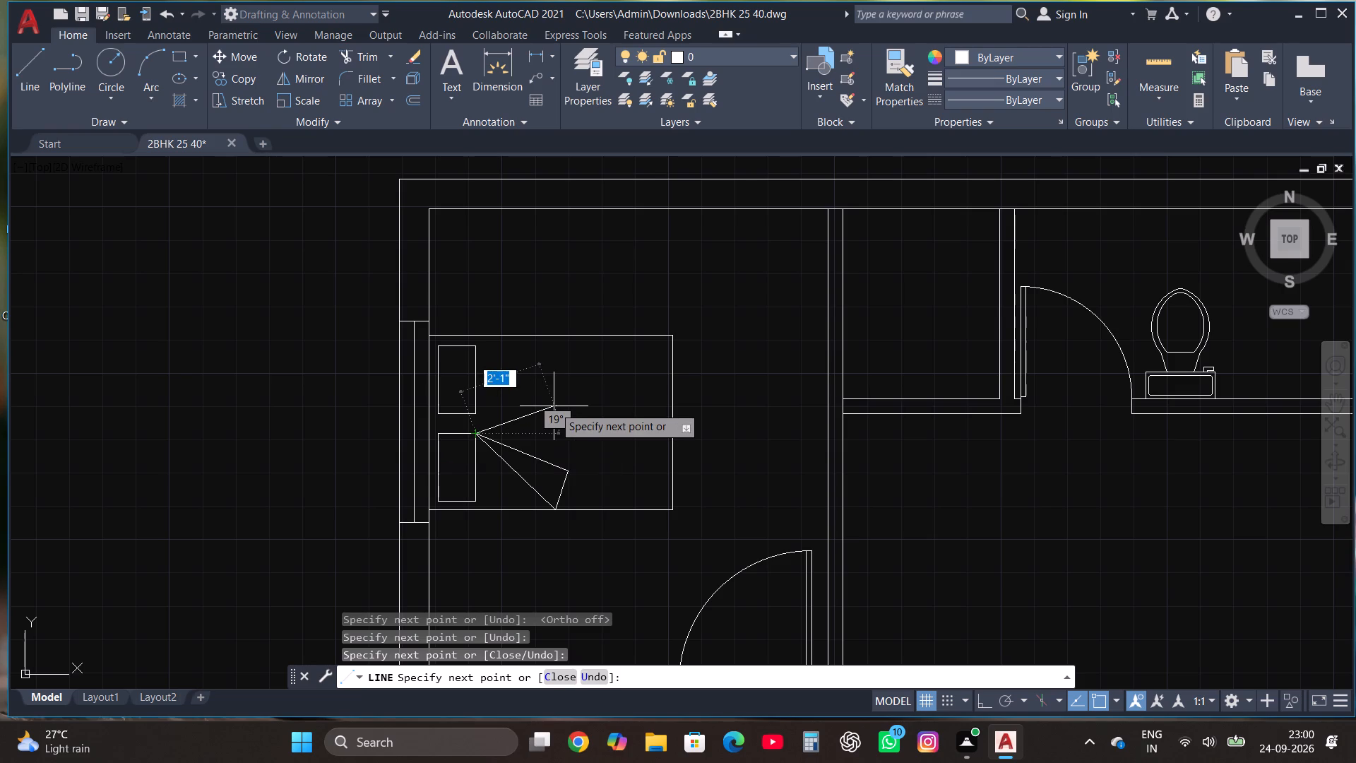
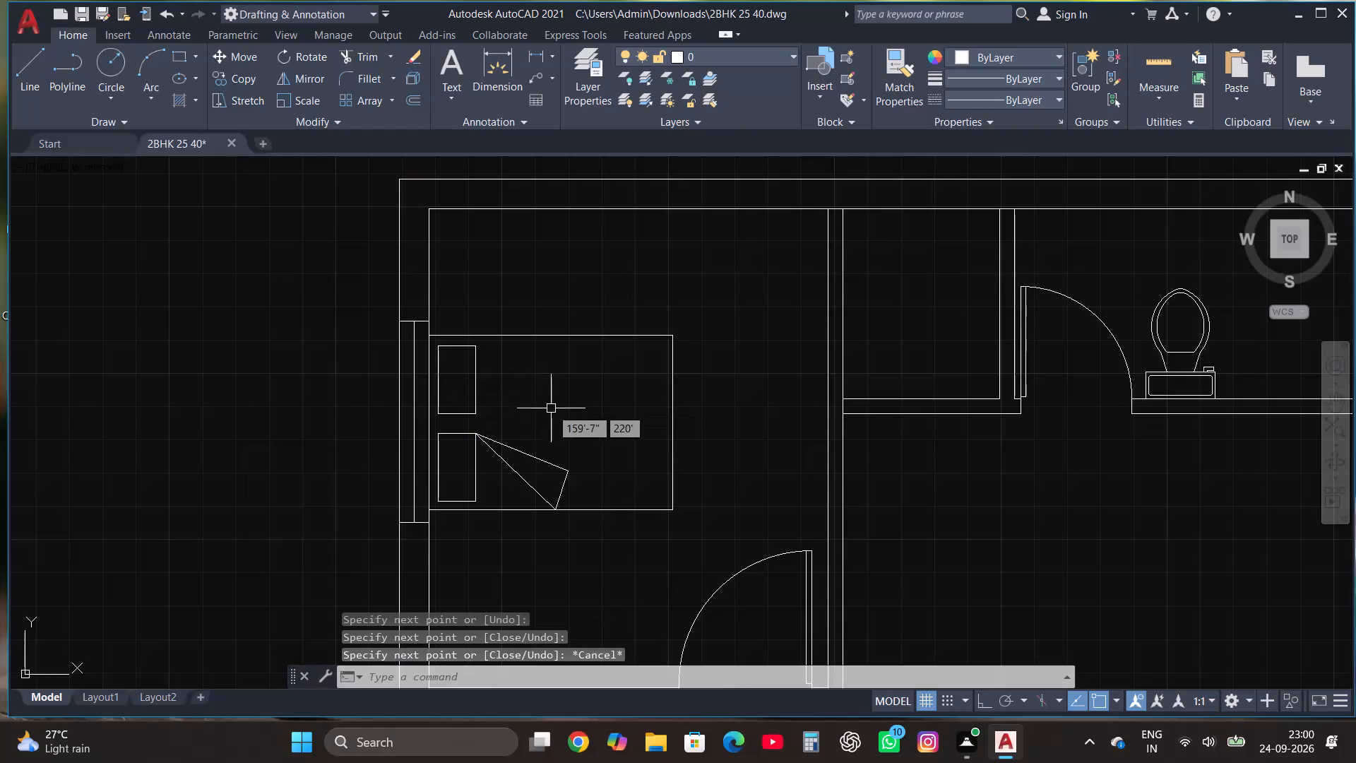
Copy the three-line blanket fold upward, beside the upper pillow.
click(574, 496)
click(508, 455)
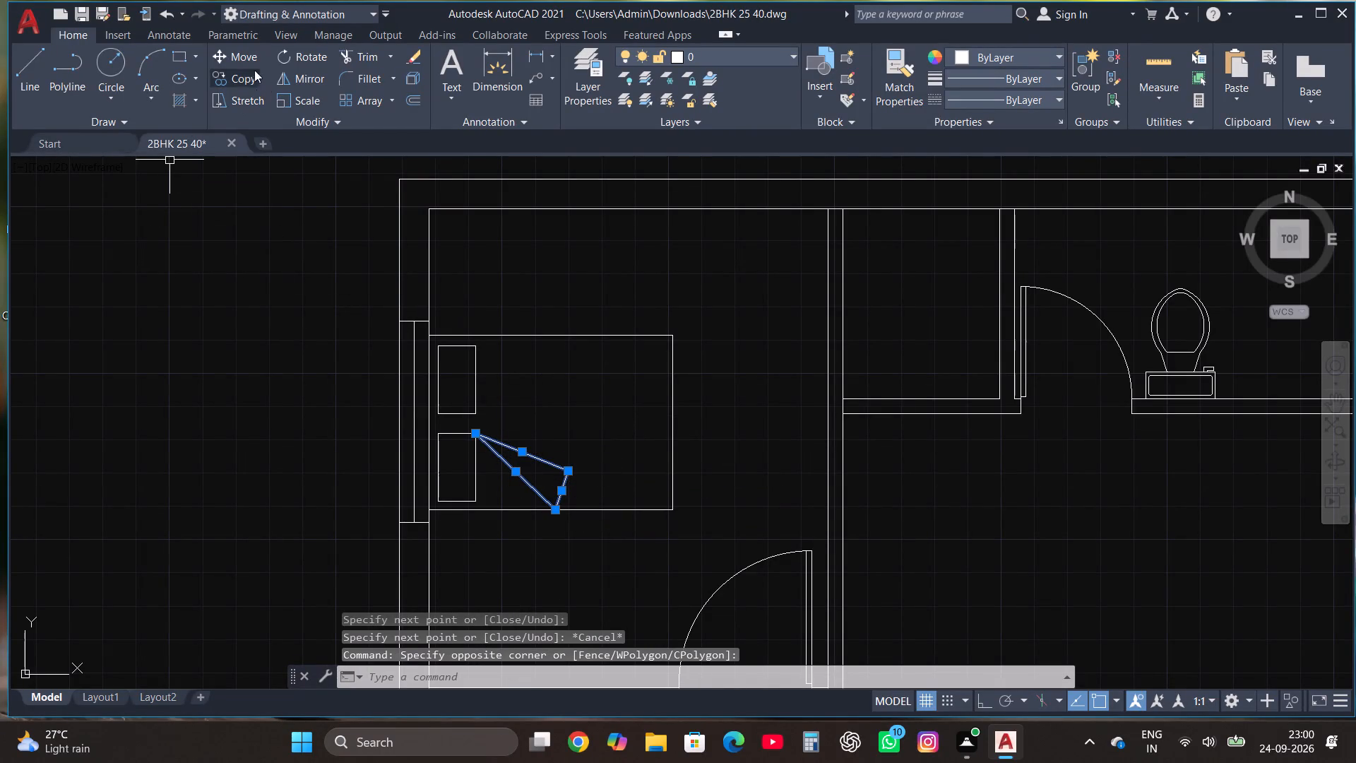
click(244, 77)
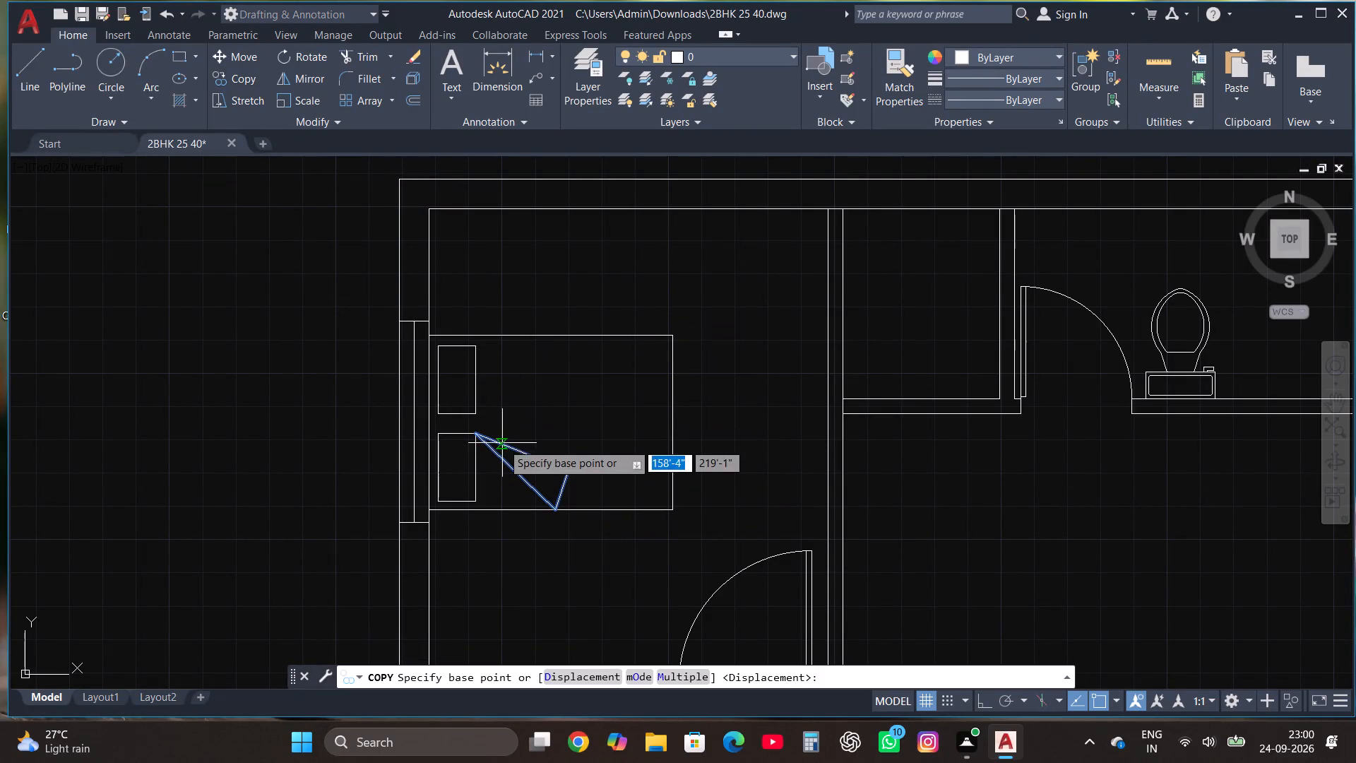
click(502, 443)
click(513, 386)
Rotate the copied blanket fold about 31° counterclockwise around a point near its outer end.
drag(604, 442, 604, 440)
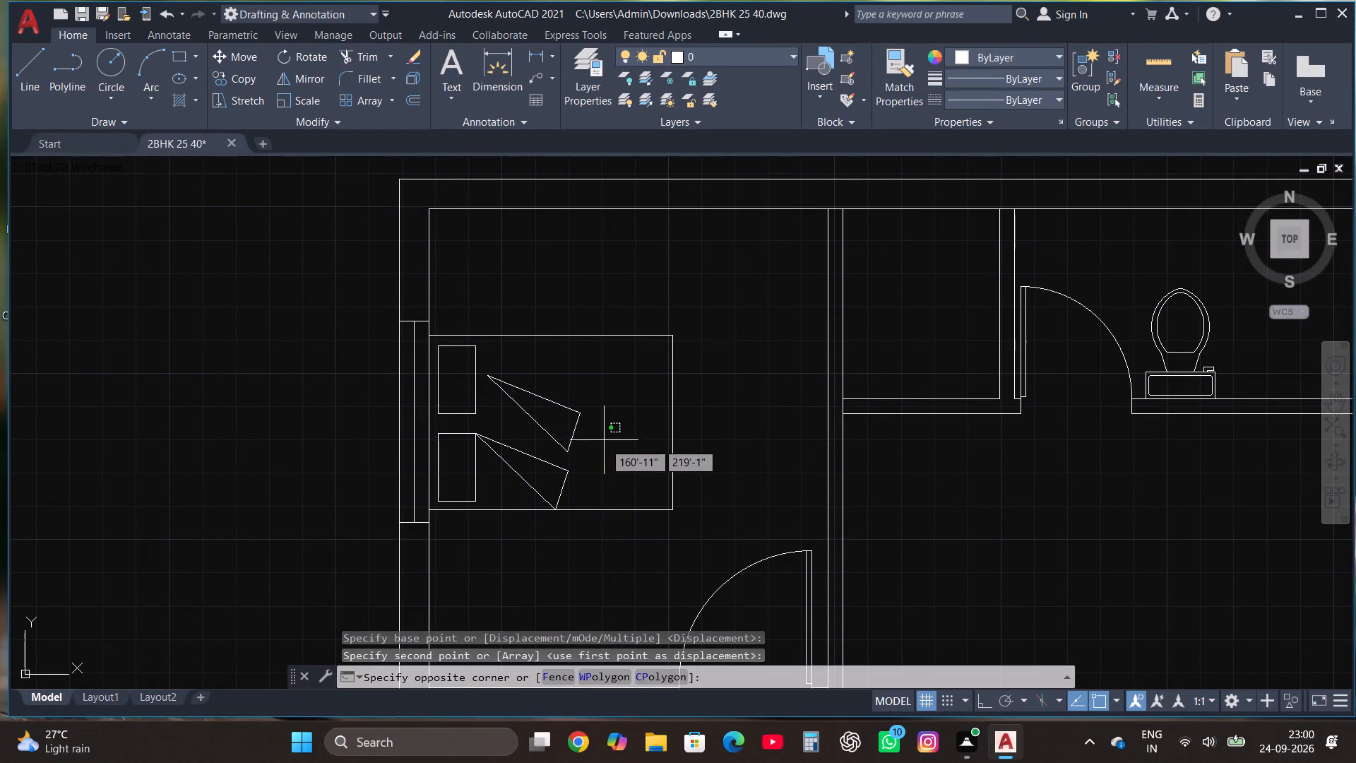
drag(604, 440, 598, 434)
click(542, 380)
click(314, 61)
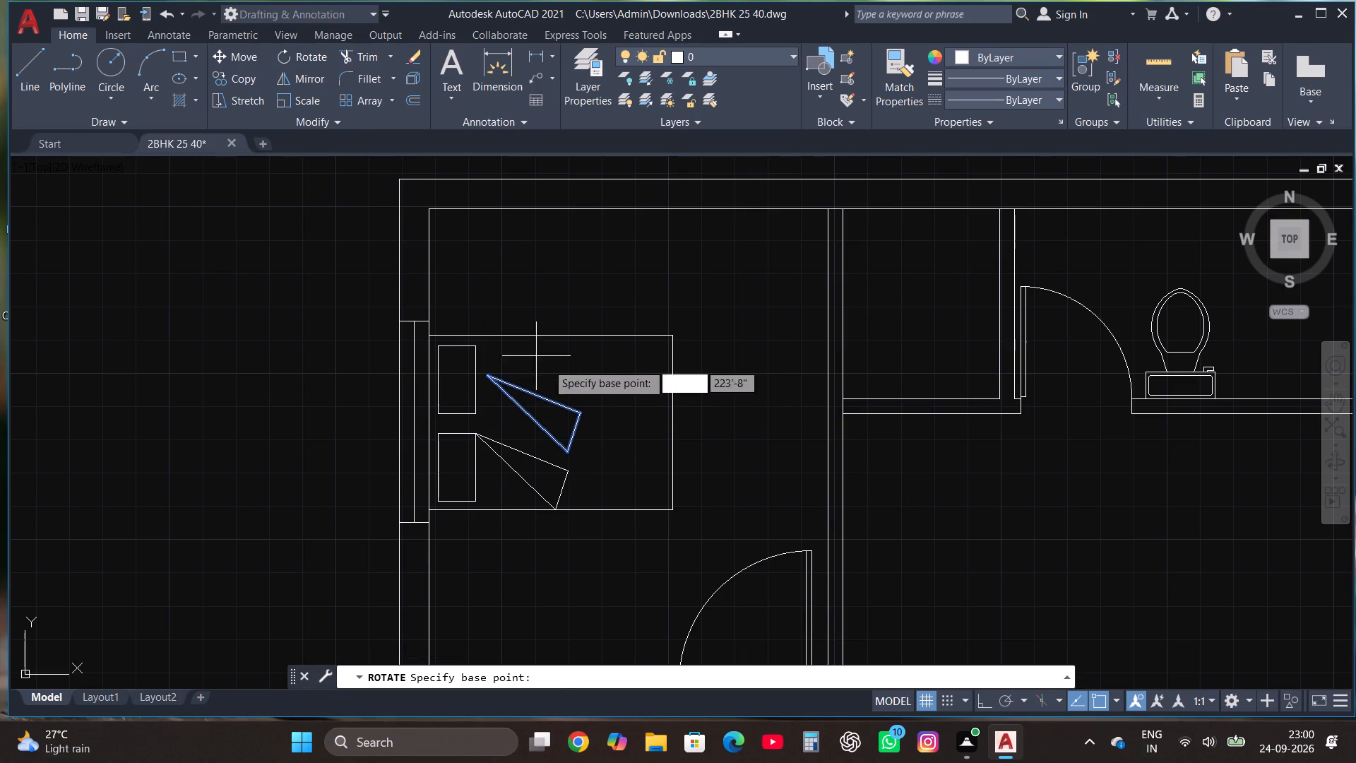
click(555, 406)
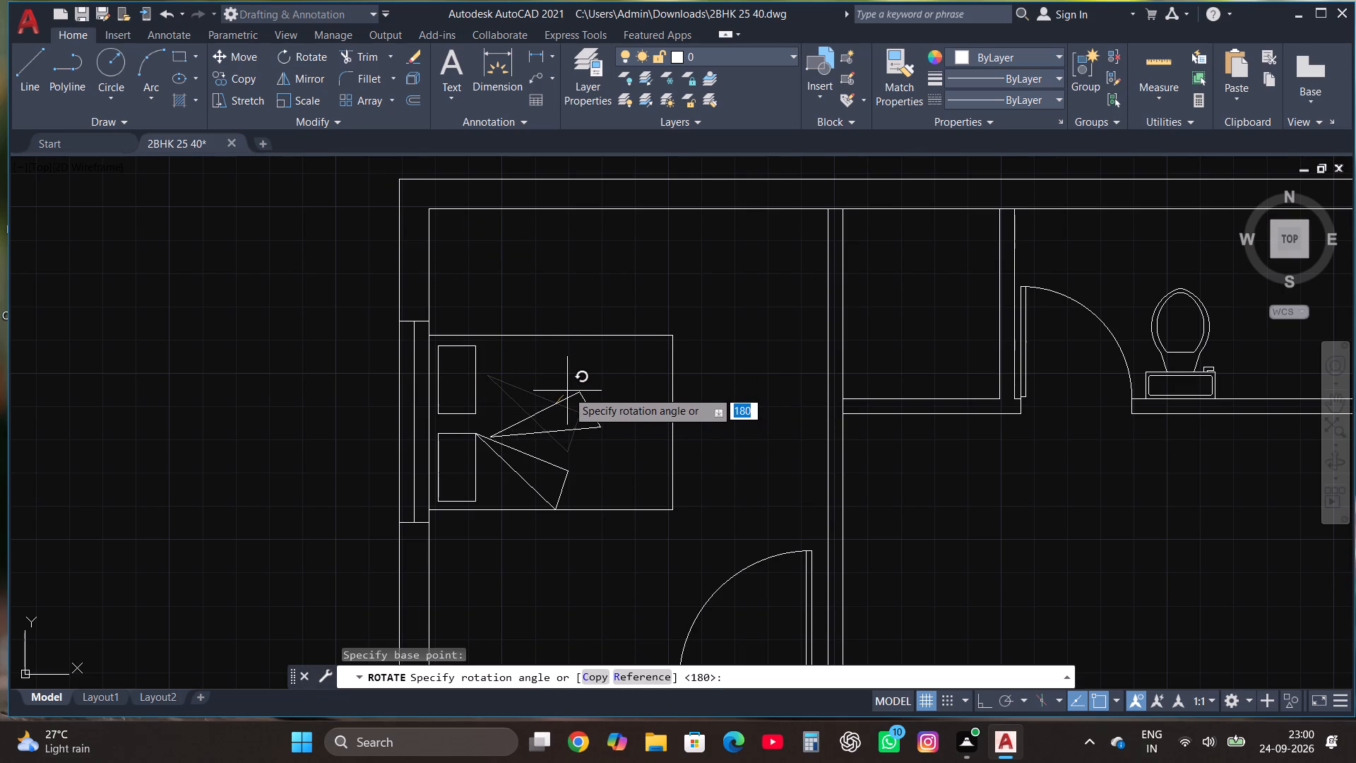
click(566, 398)
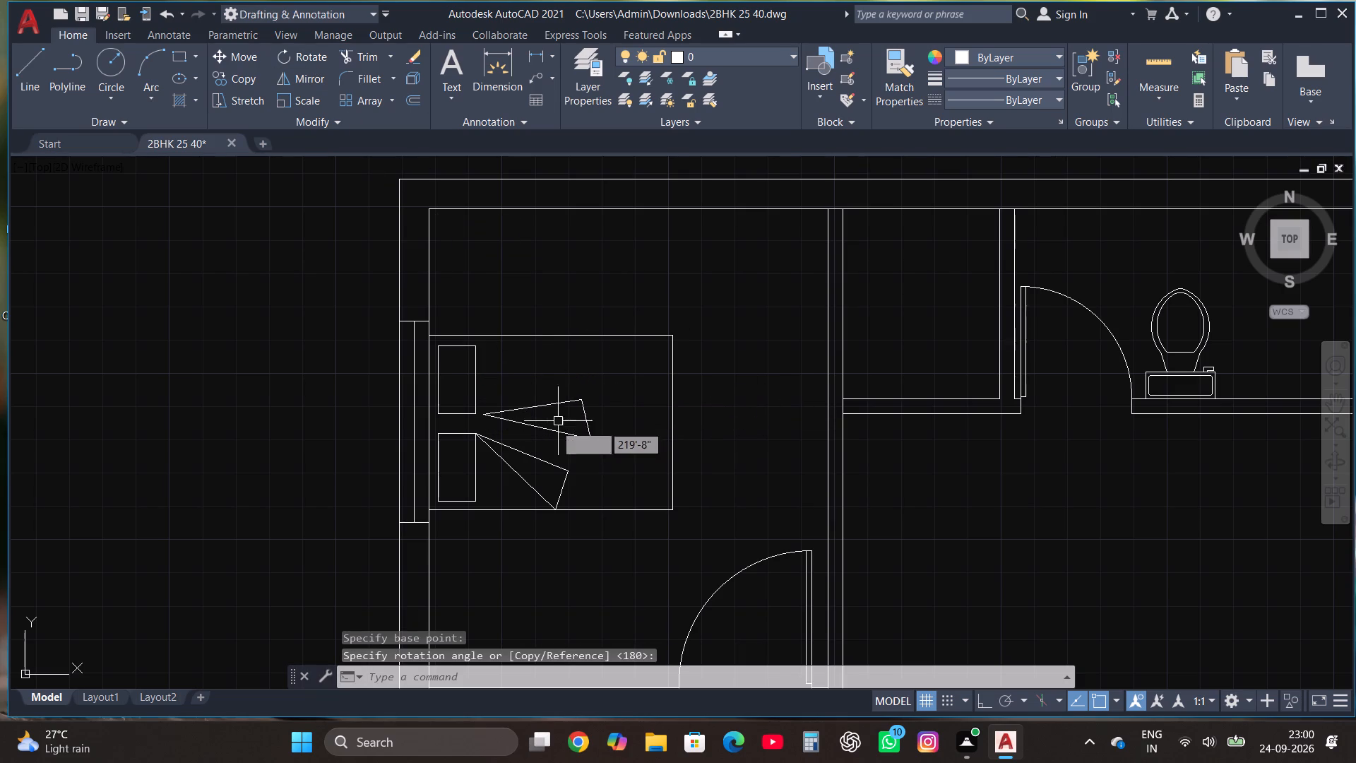
Move the rotated fold so its tip meets the upper pillow's bottom-right corner.
click(621, 440)
click(550, 394)
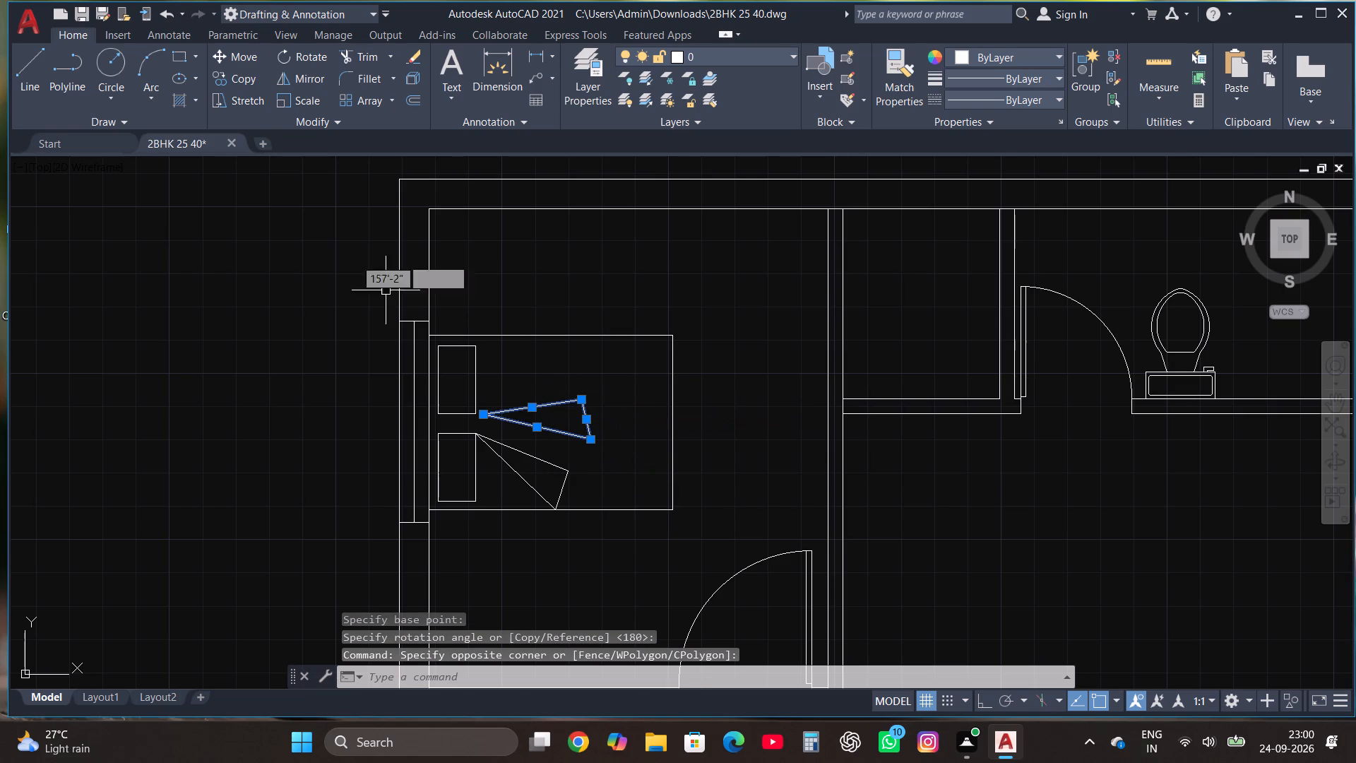
click(237, 58)
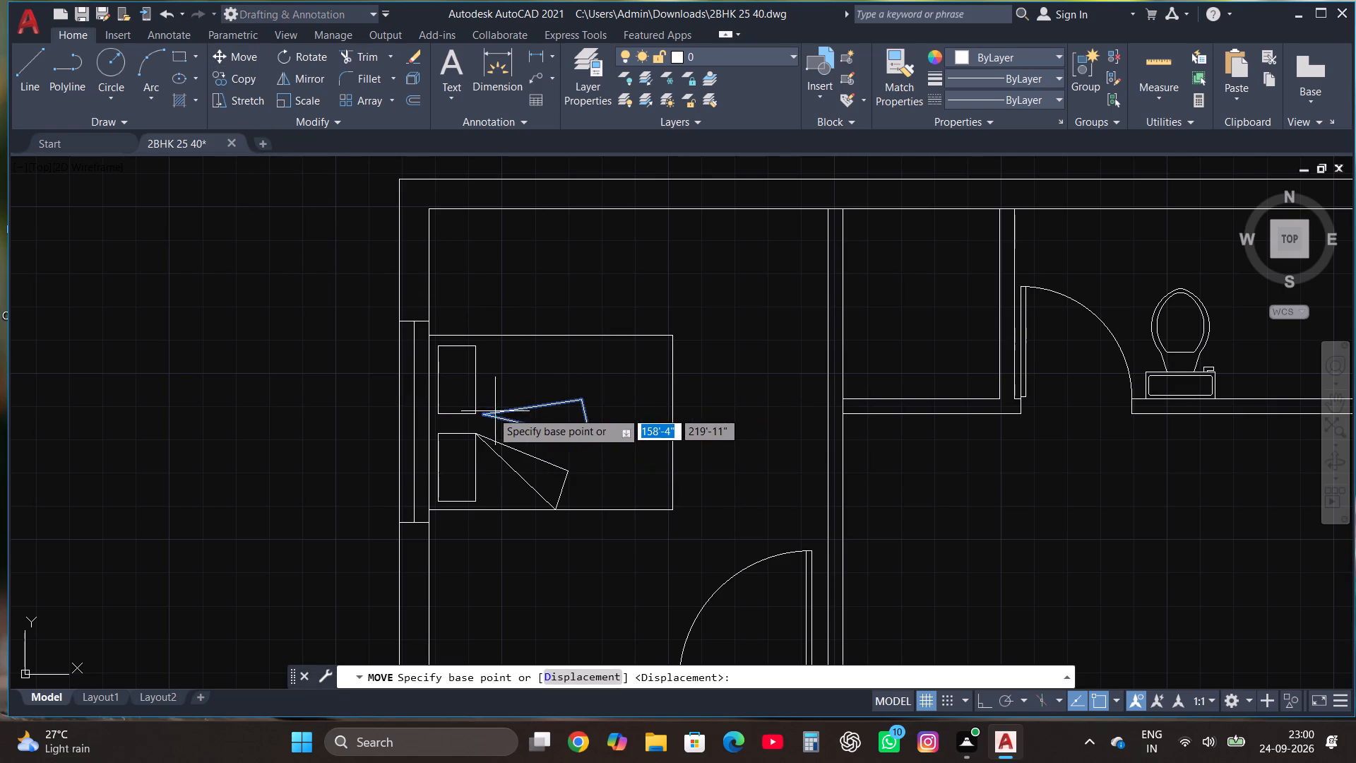
click(484, 413)
click(475, 412)
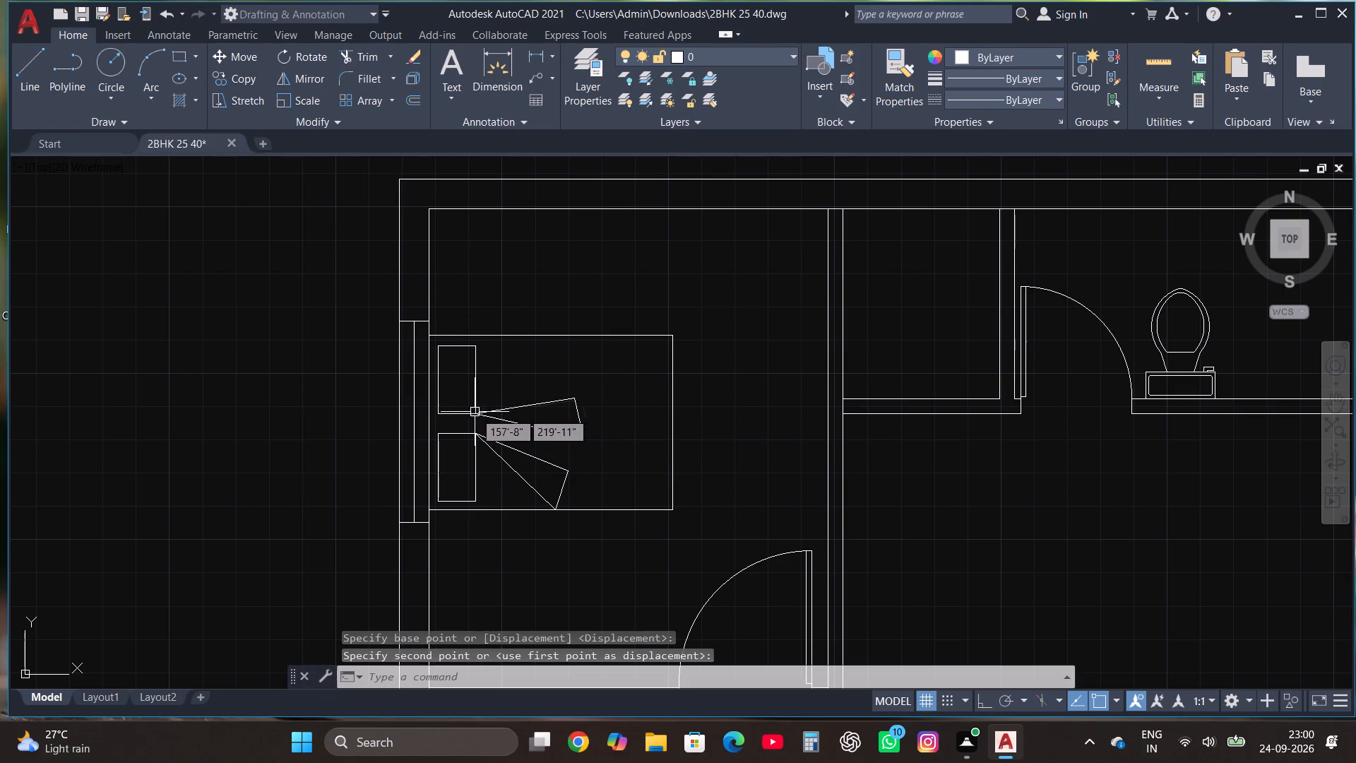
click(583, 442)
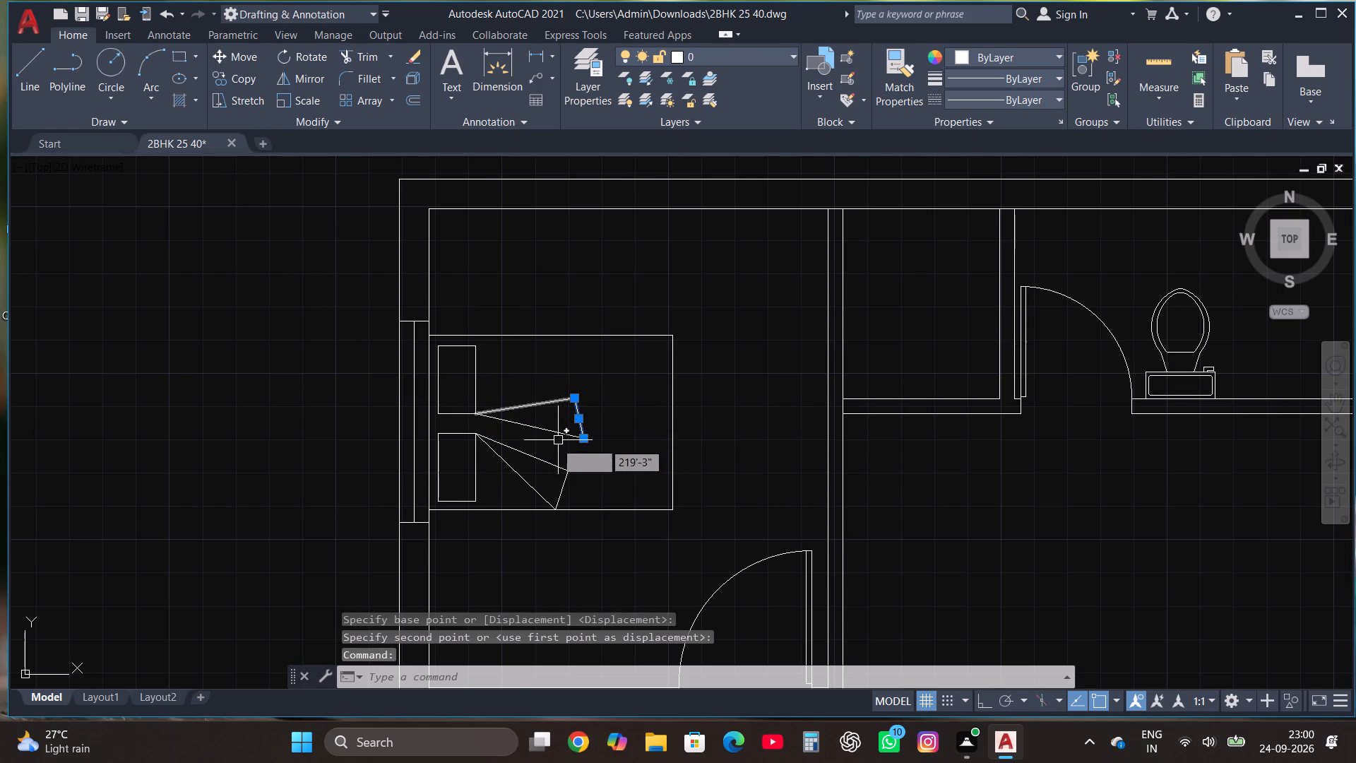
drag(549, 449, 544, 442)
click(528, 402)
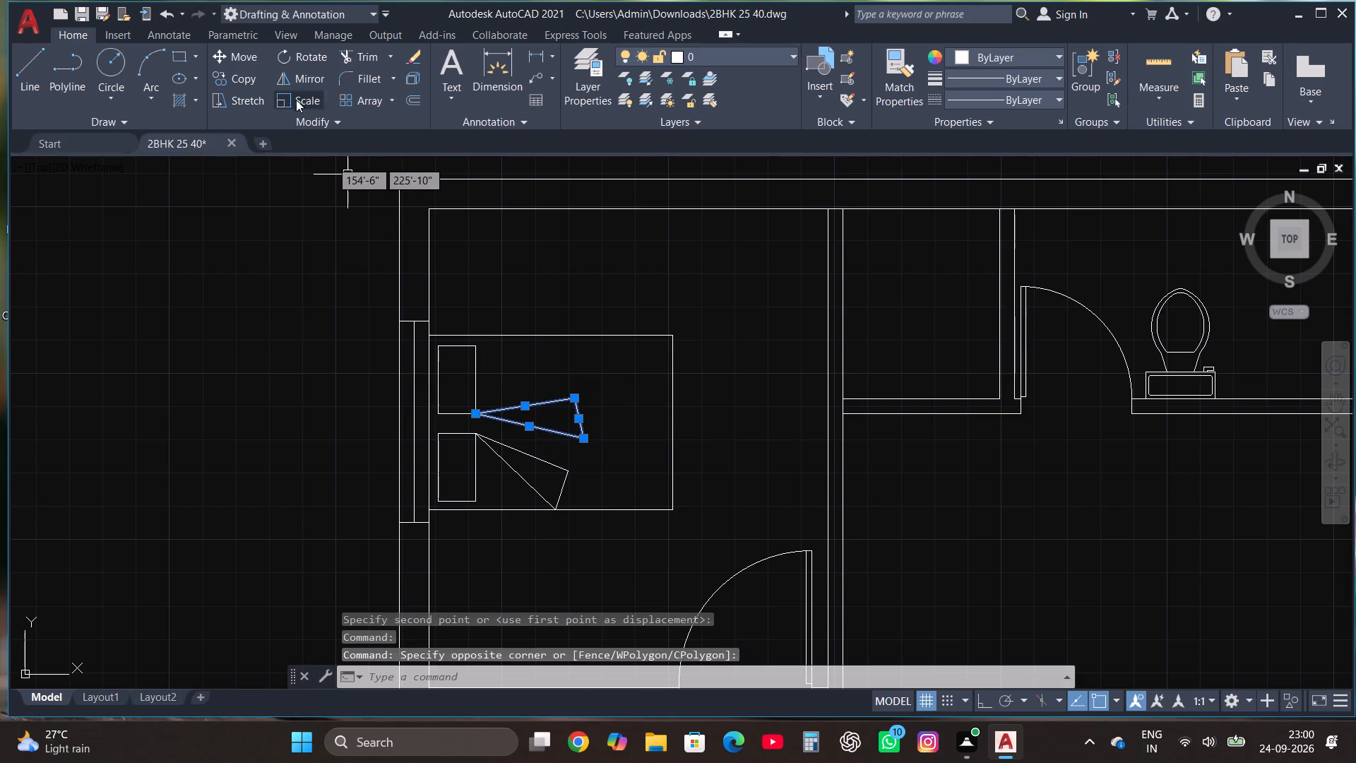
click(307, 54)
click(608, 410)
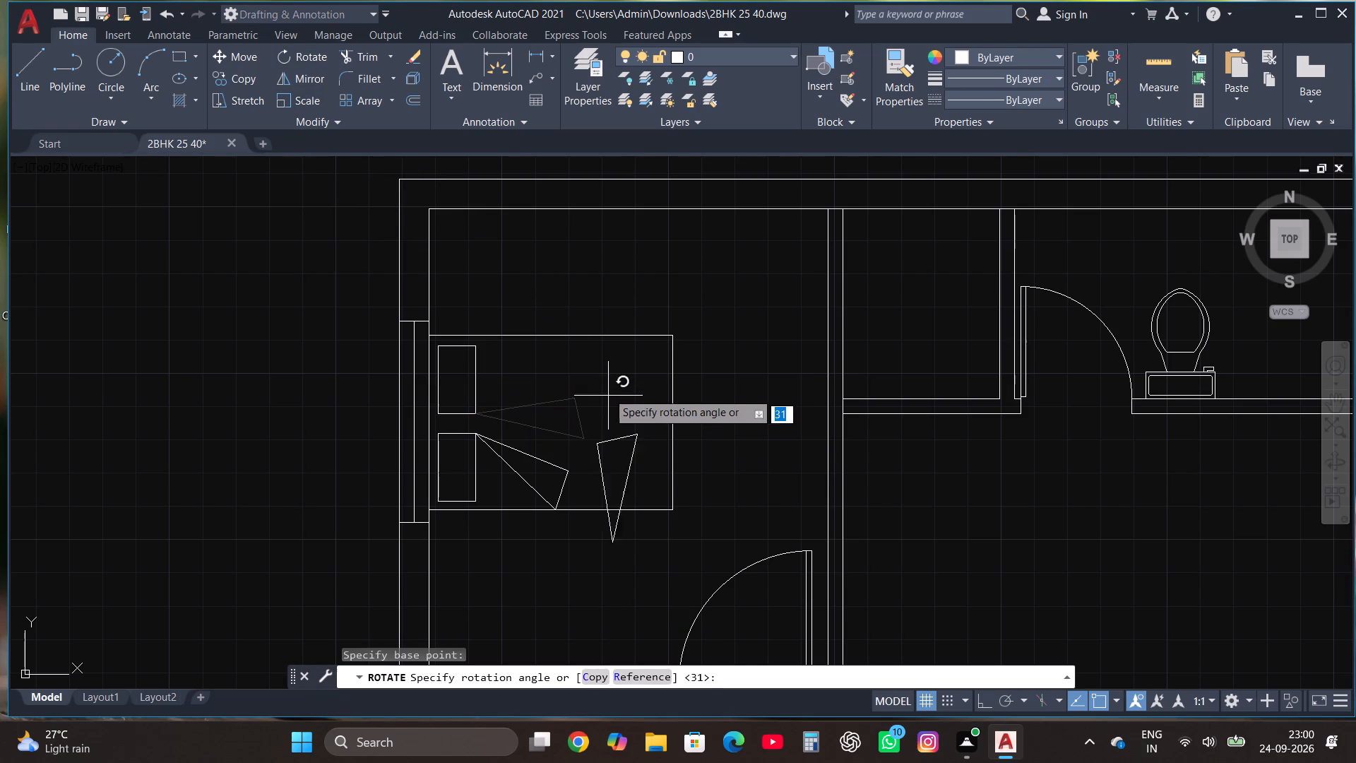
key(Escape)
Rotate the upper fold counterclockwise about its tip at the pillow corner until its outer end meets the bed's top edge.
click(573, 443)
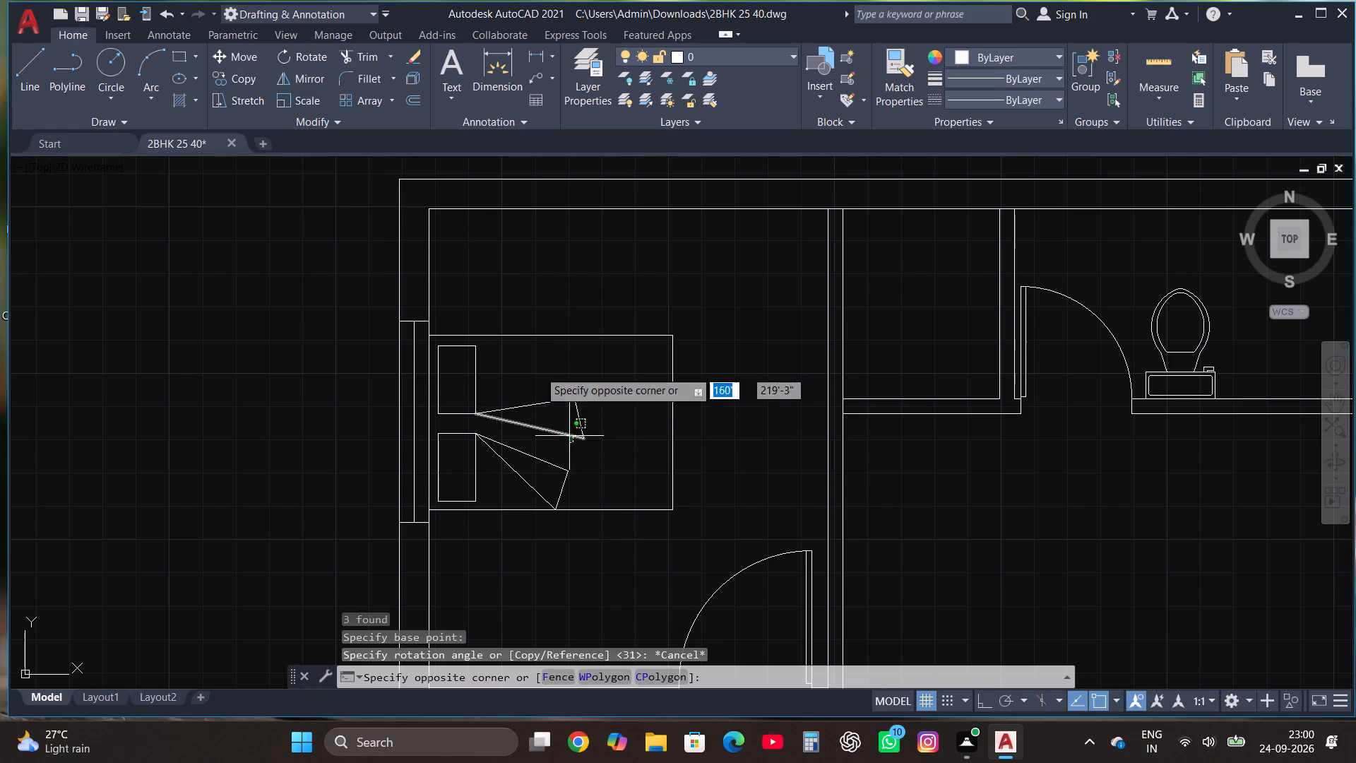
click(537, 367)
click(581, 415)
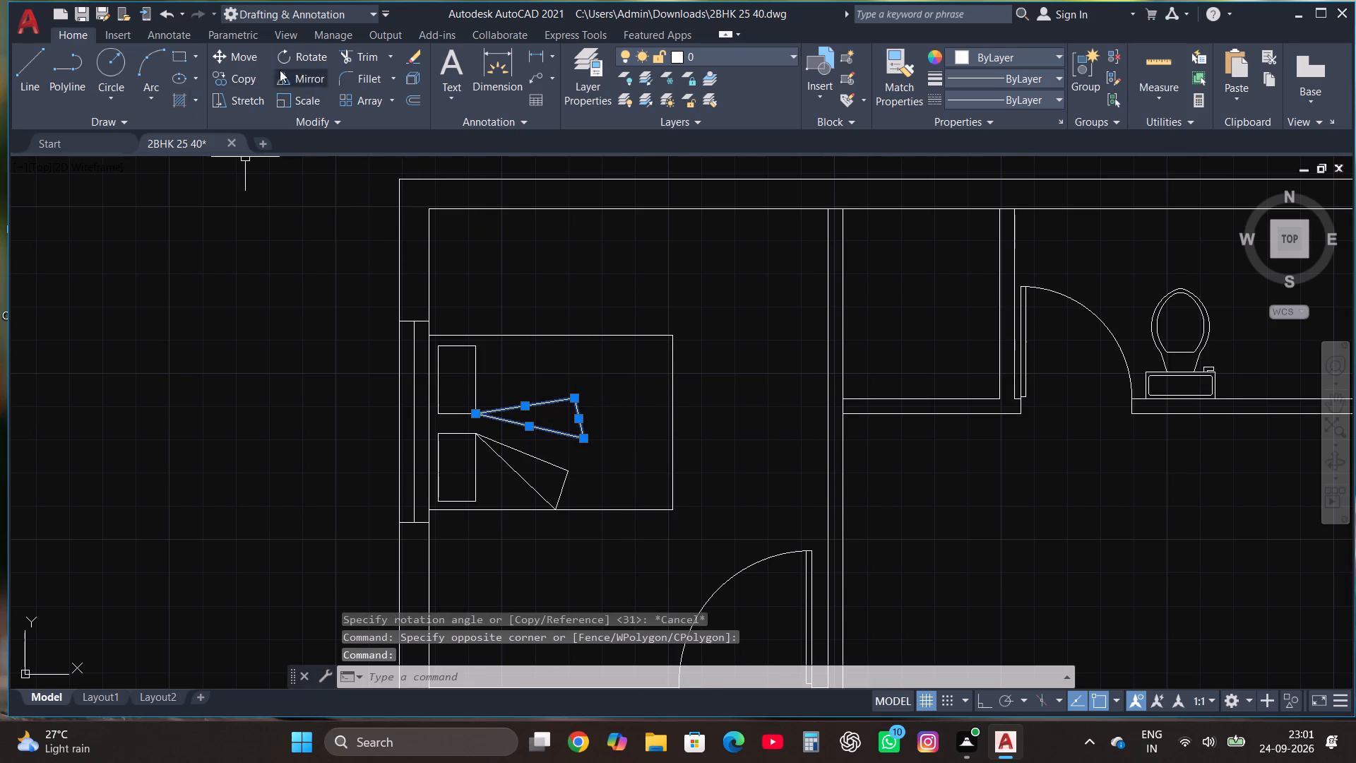
click(302, 58)
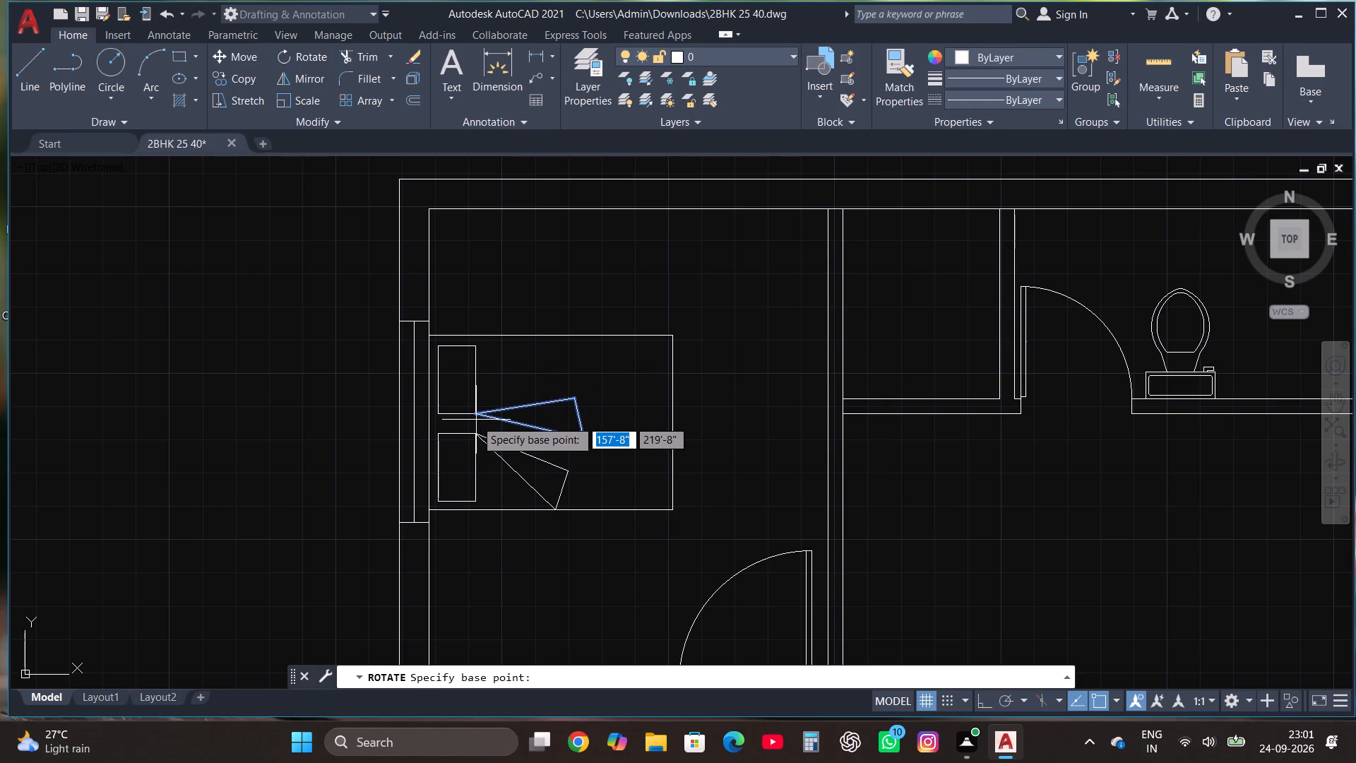
click(474, 418)
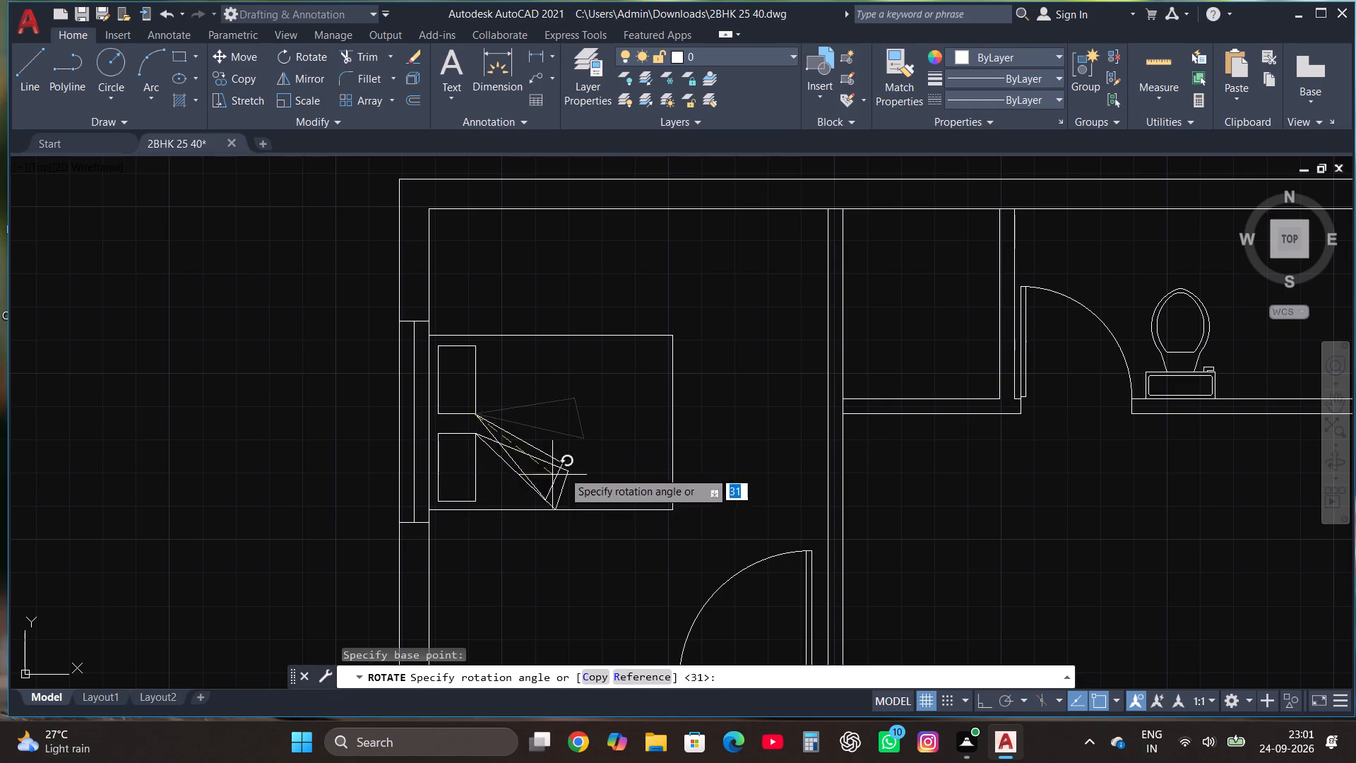
click(588, 309)
key(Escape)
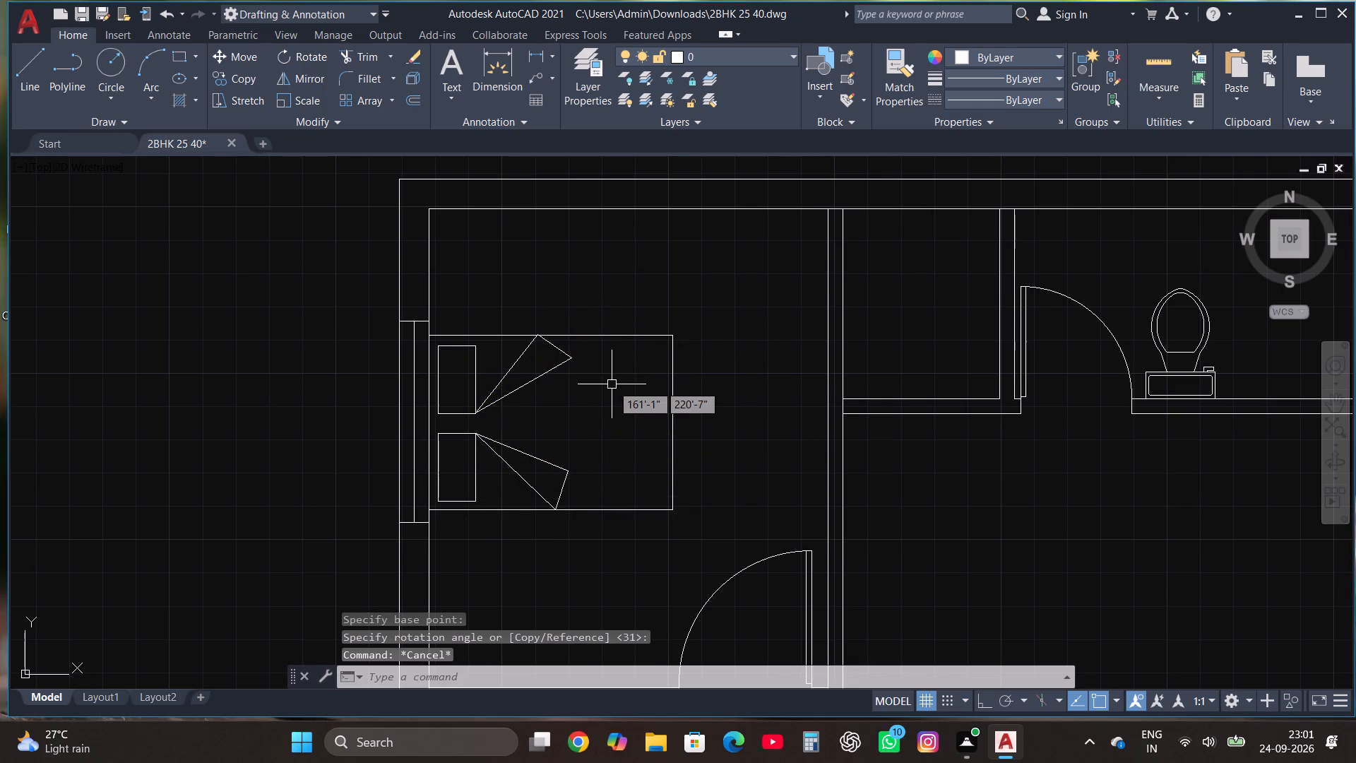
Offset both pillow rectangles outward by 2" to give each a double outline.
scroll(615, 392, down, 2)
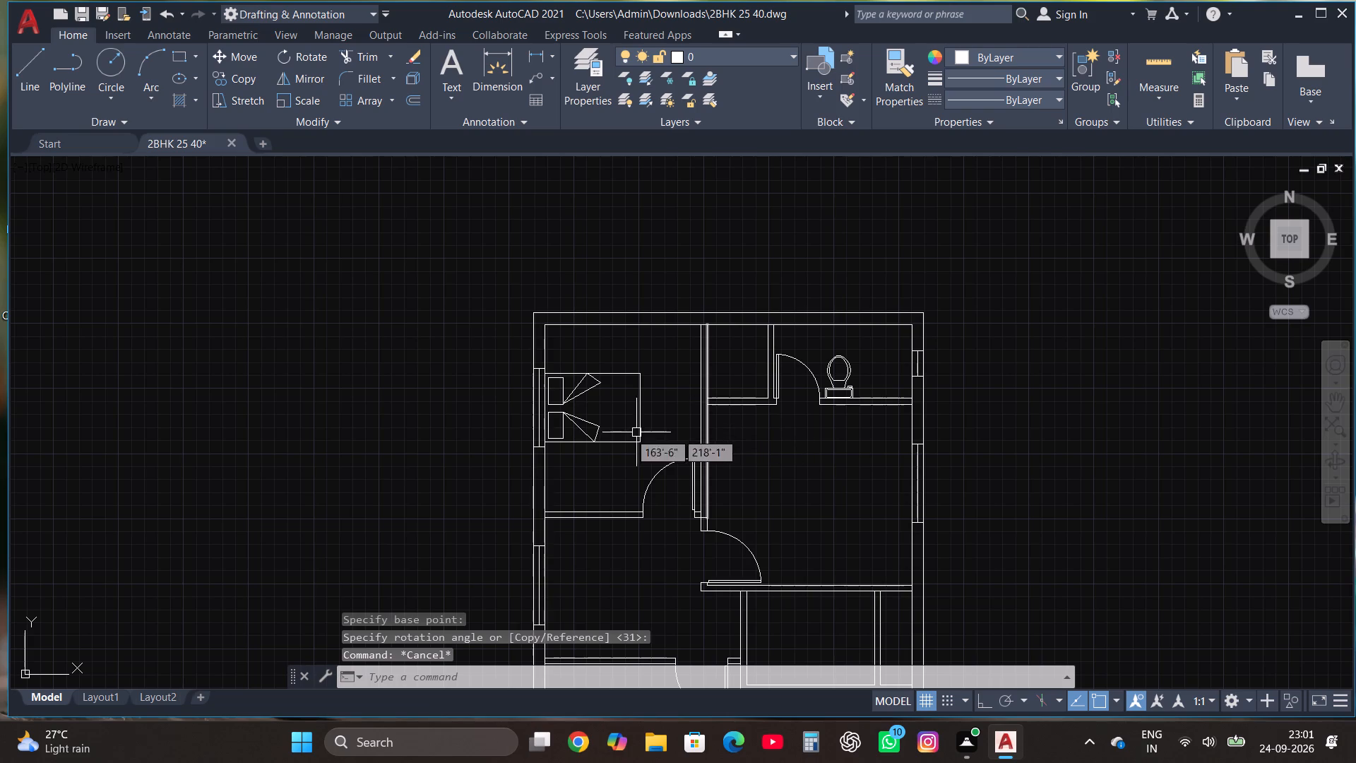
scroll(542, 410, up, 4)
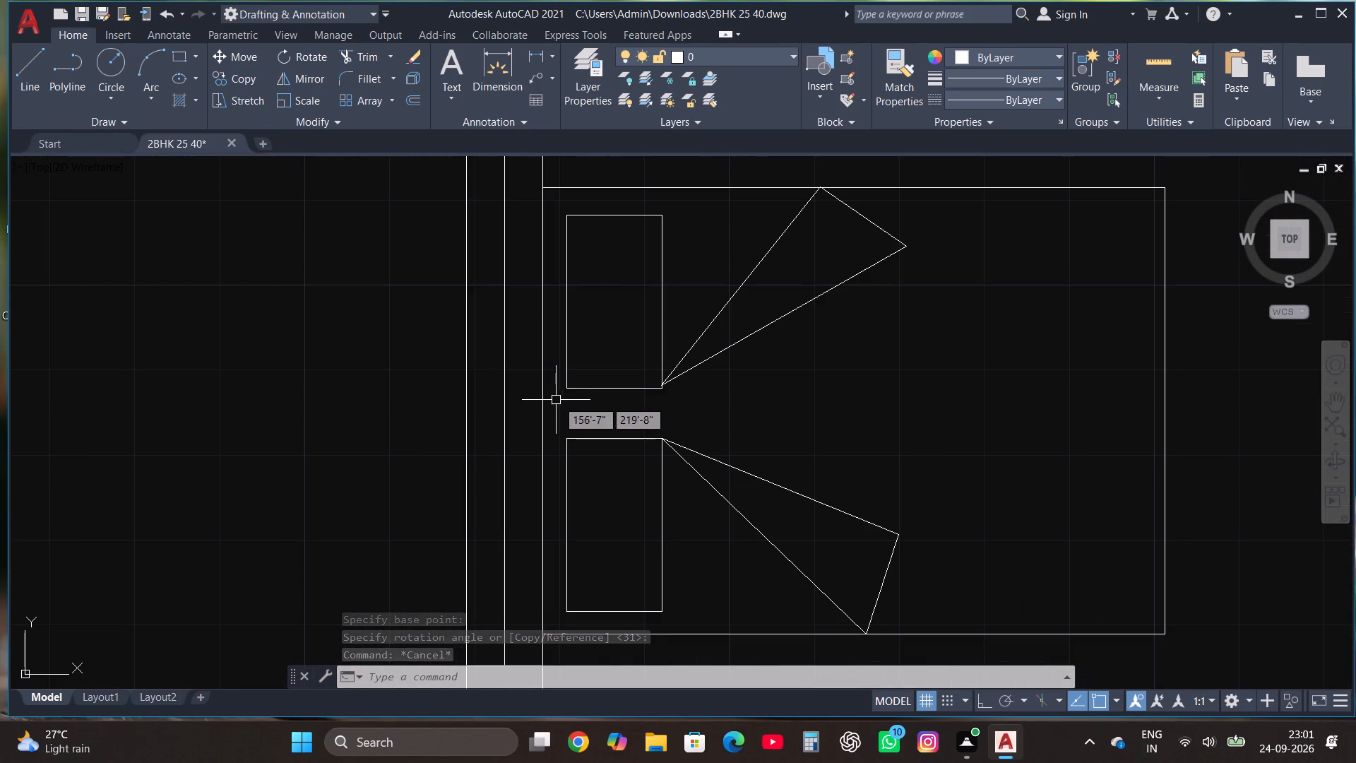
click(571, 389)
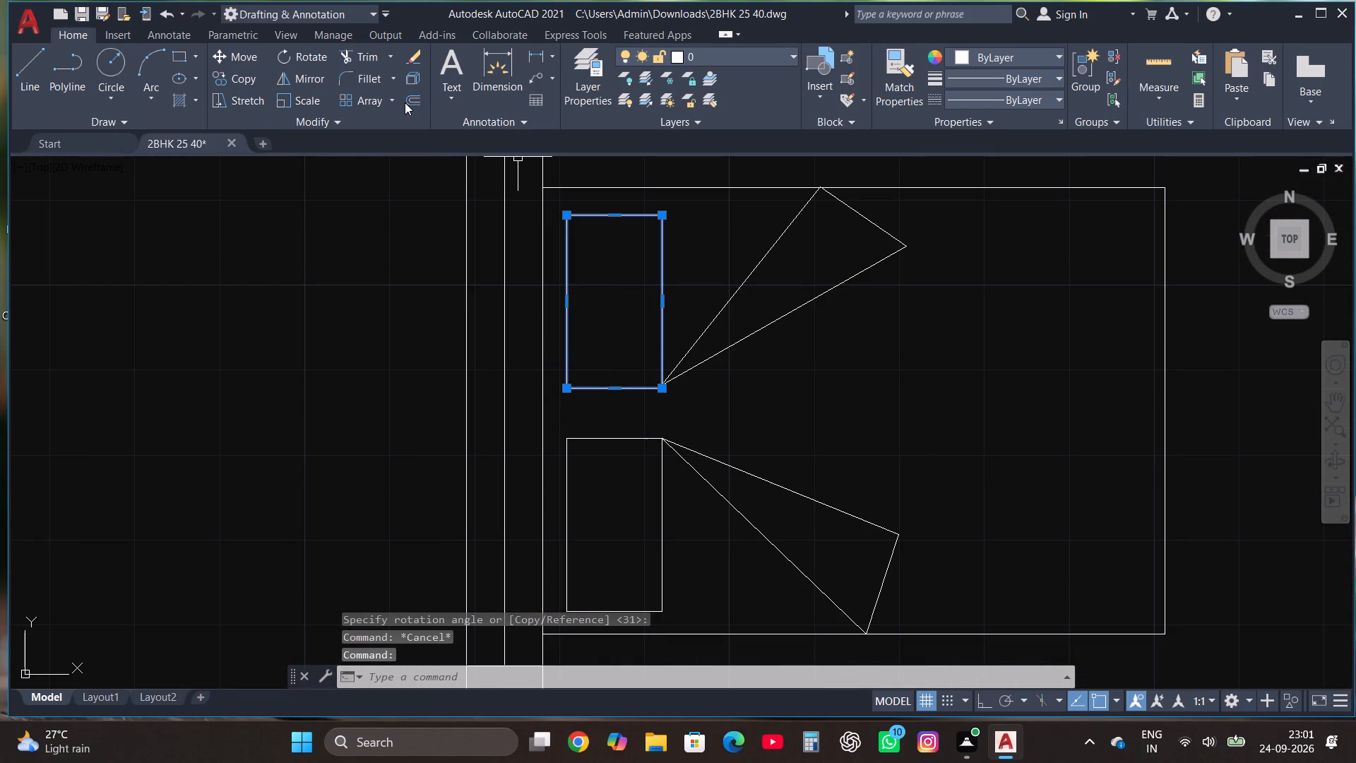
click(408, 97)
click(592, 390)
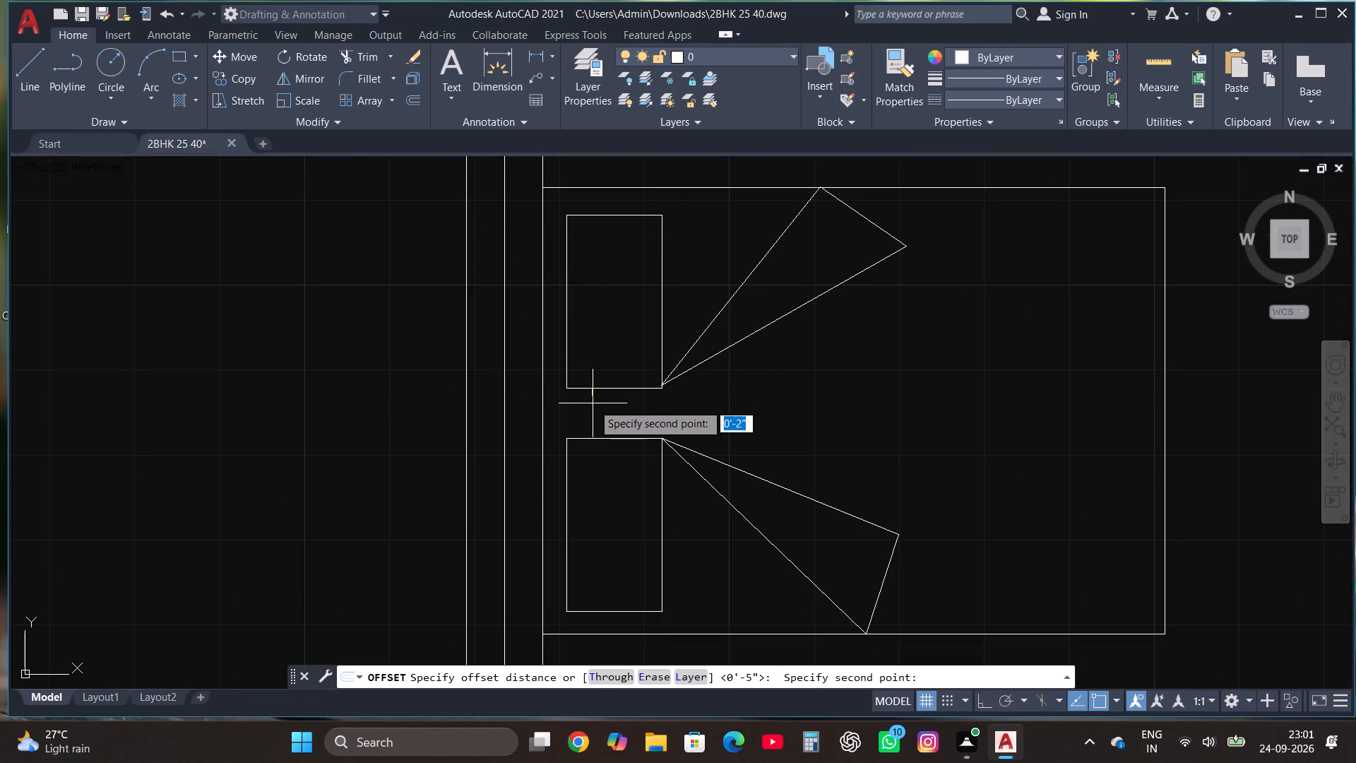
click(593, 403)
click(593, 425)
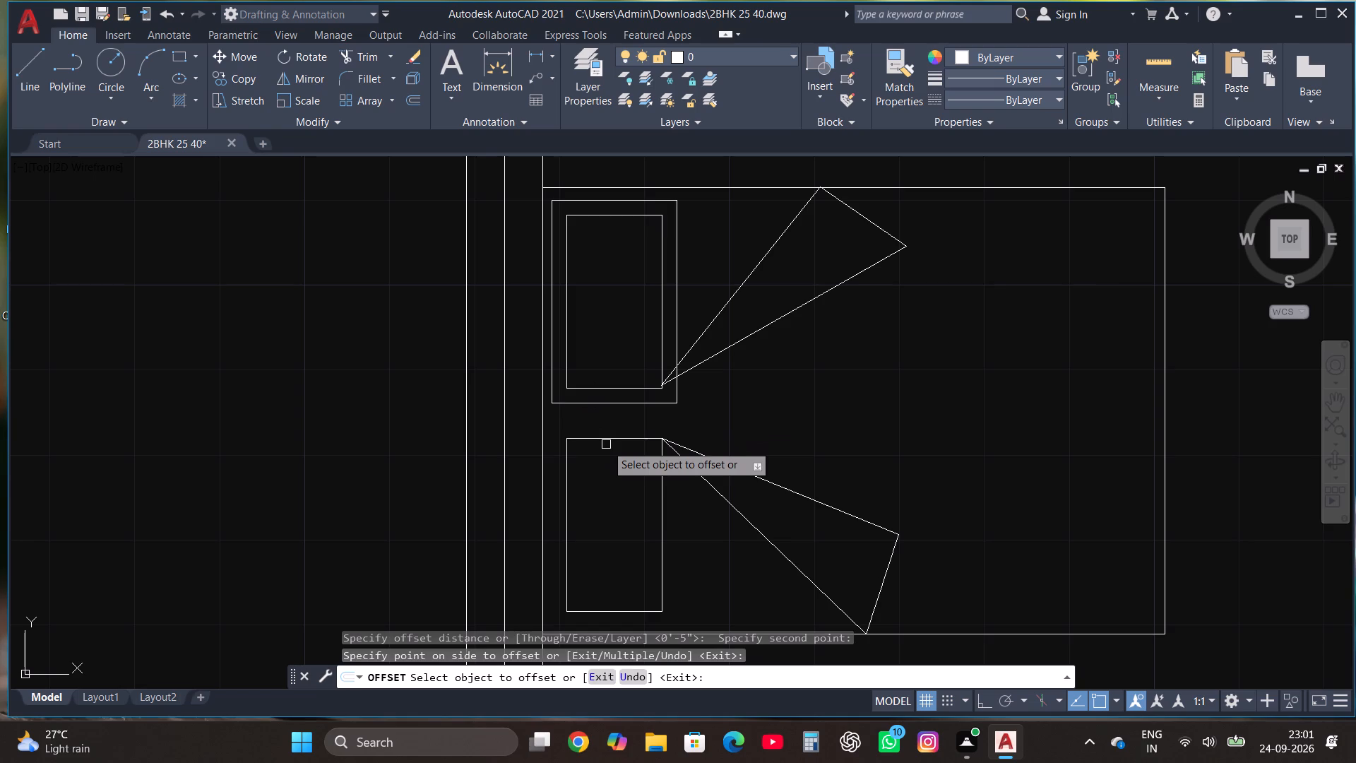
click(606, 441)
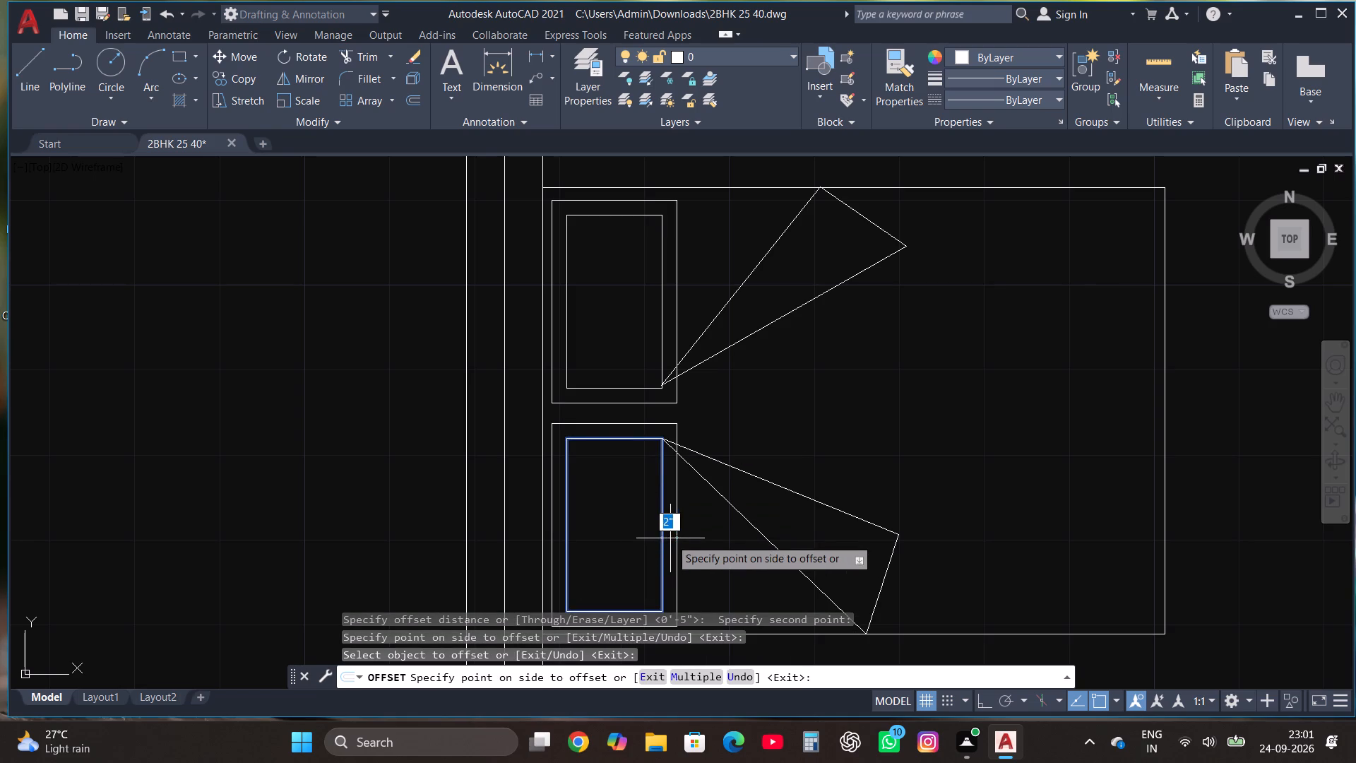
click(670, 538)
key(Escape)
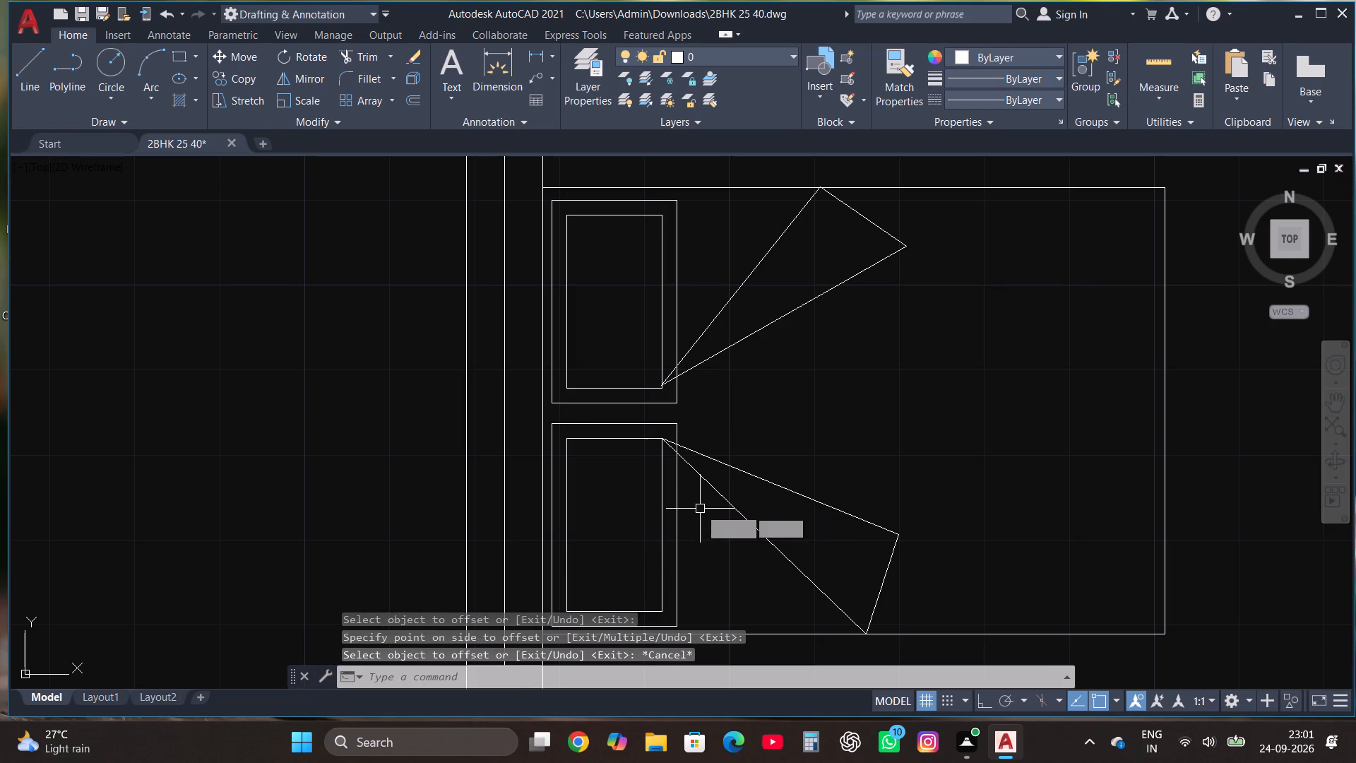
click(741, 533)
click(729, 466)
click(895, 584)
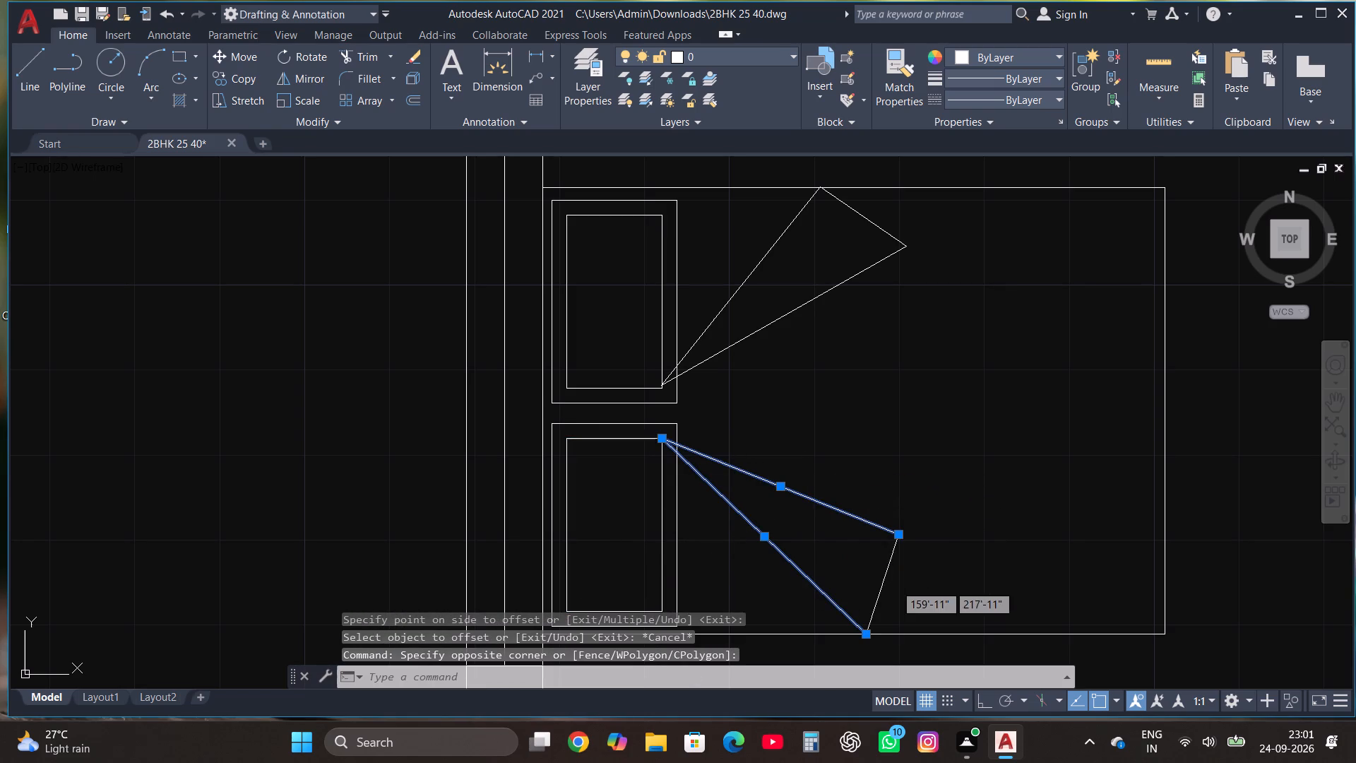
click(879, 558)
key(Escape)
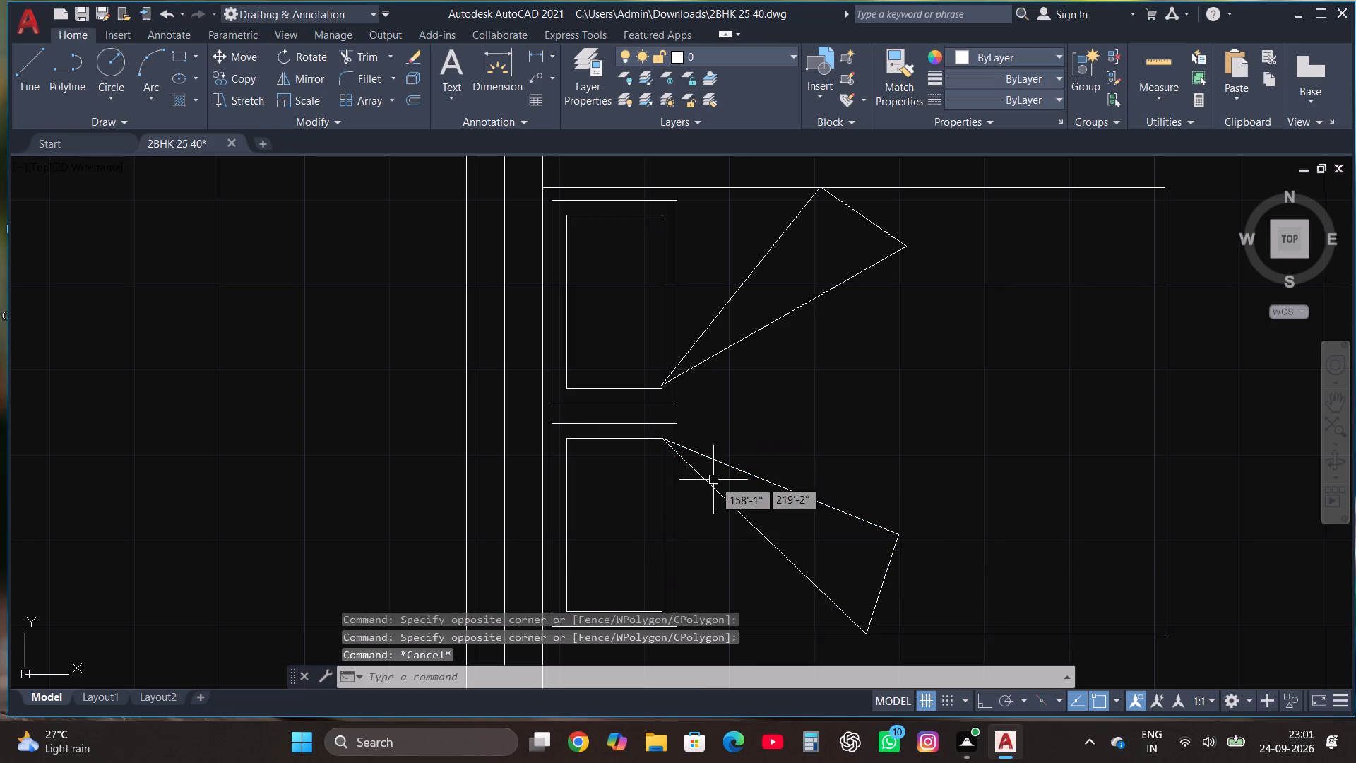
Move the lower fold's two long lines from the inner pillow corner to the right edge of the pillow's outer outline.
click(731, 516)
click(723, 444)
click(238, 55)
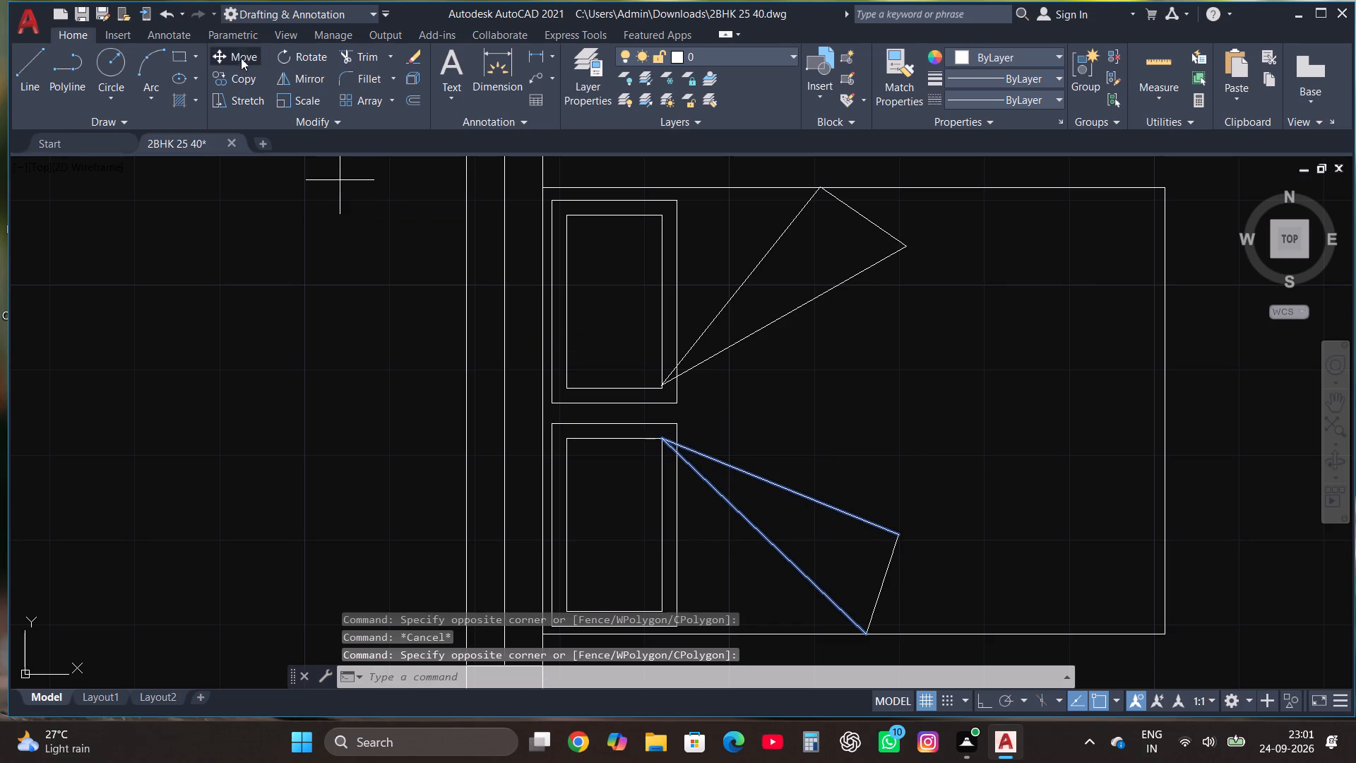
scroll(684, 449, up, 1)
click(649, 432)
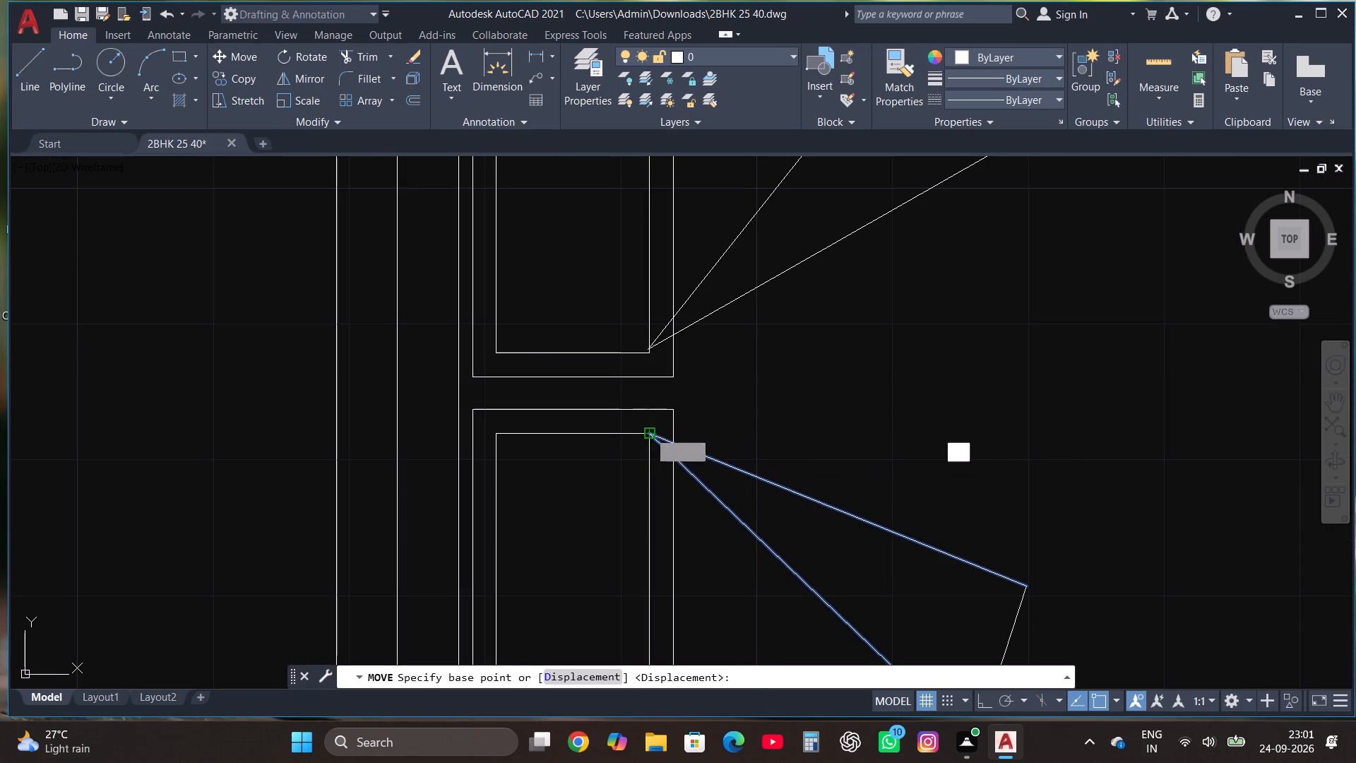
click(670, 442)
key(Escape)
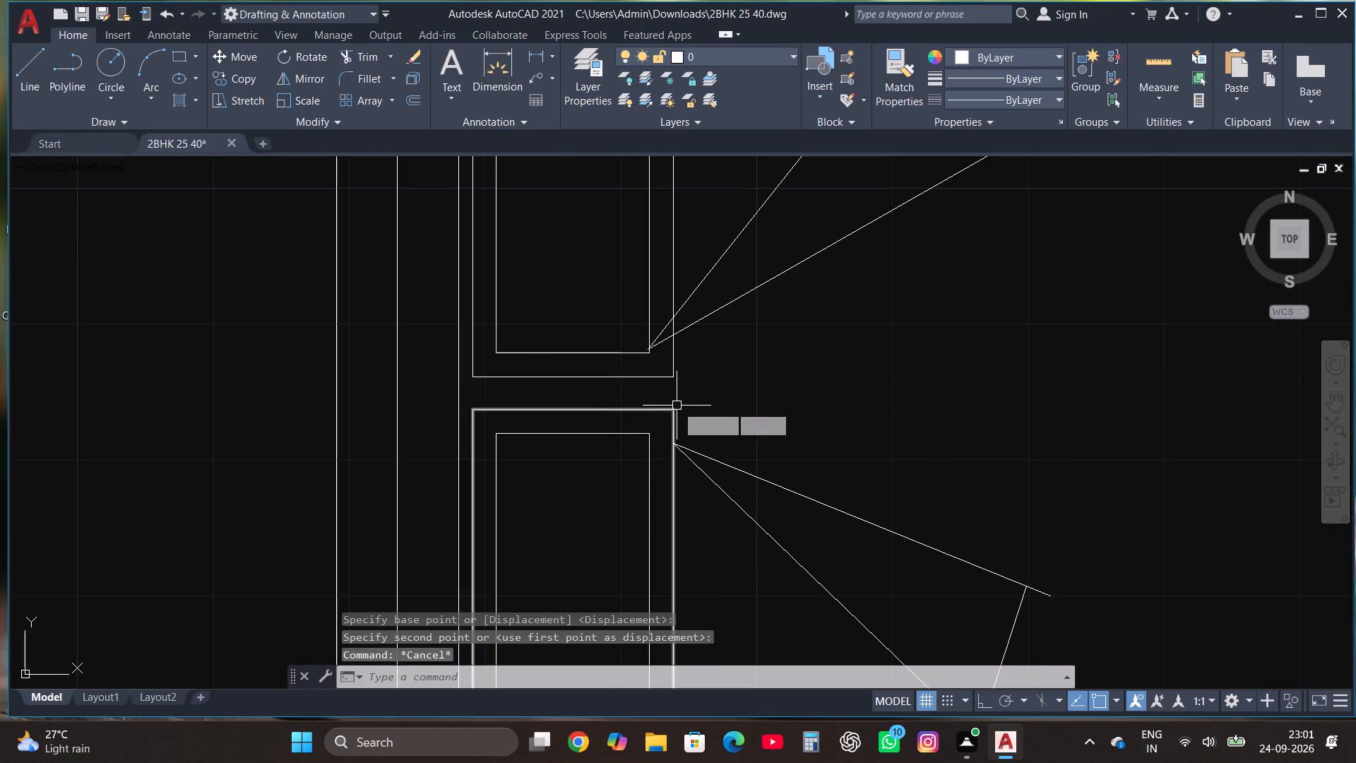
Move the upper fold's two long lines from the inner pillow corner to the right edge of the pillow's outer outline.
scroll(677, 406, down, 3)
scroll(732, 391, up, 3)
click(696, 369)
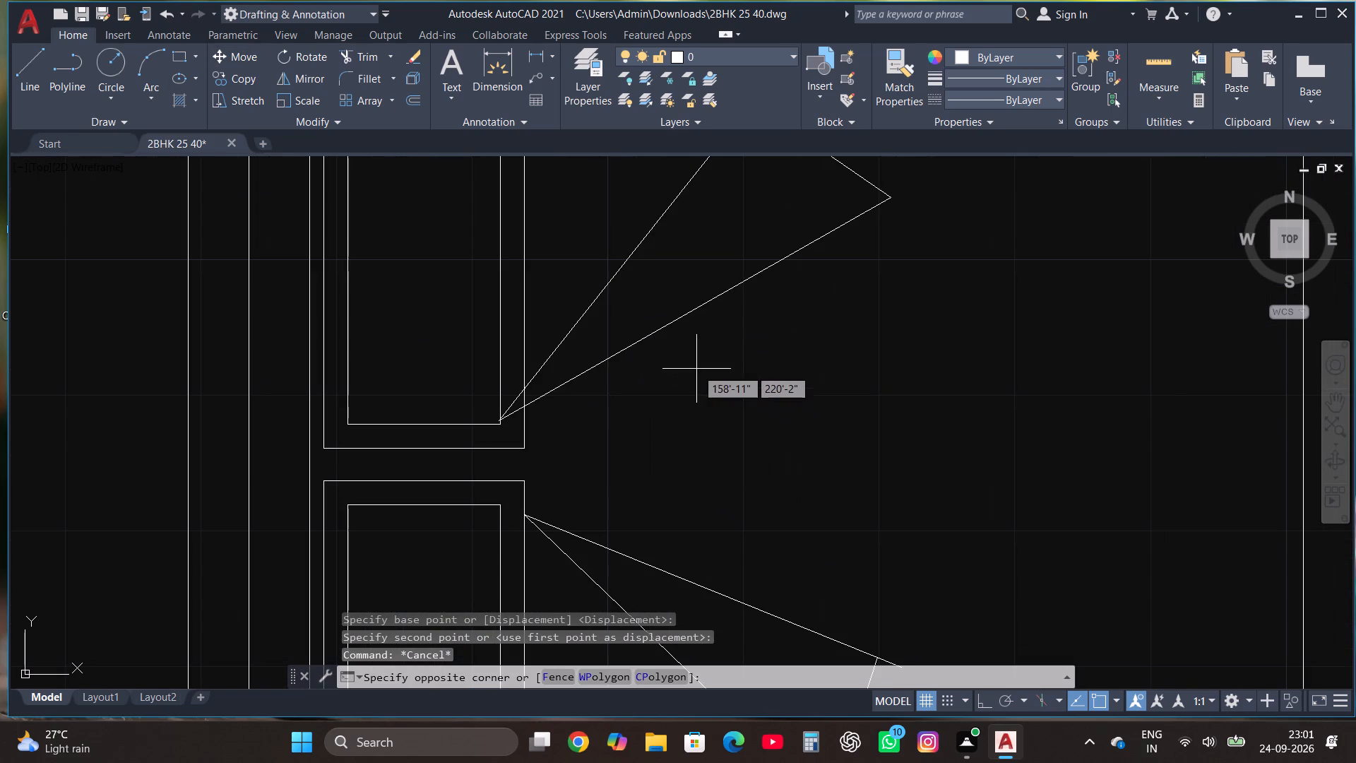
click(590, 256)
click(240, 54)
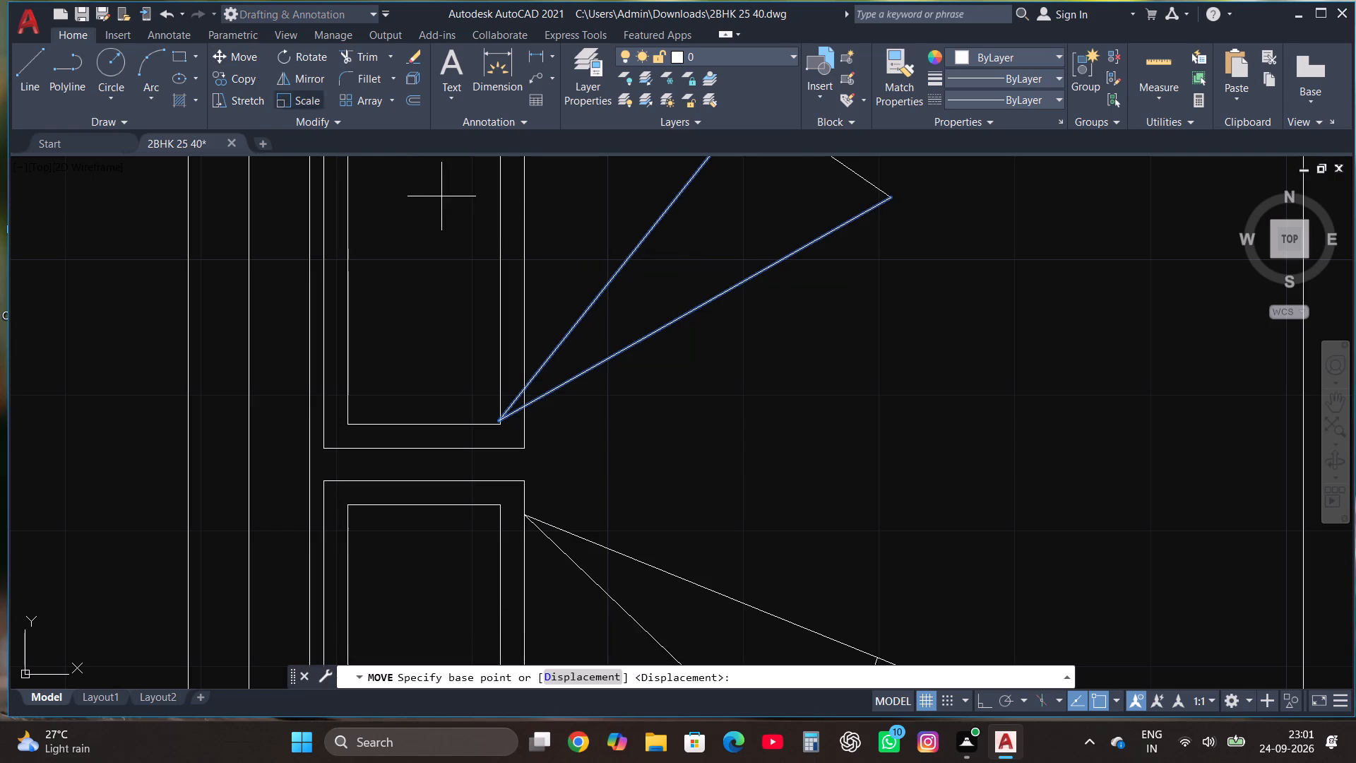
click(497, 418)
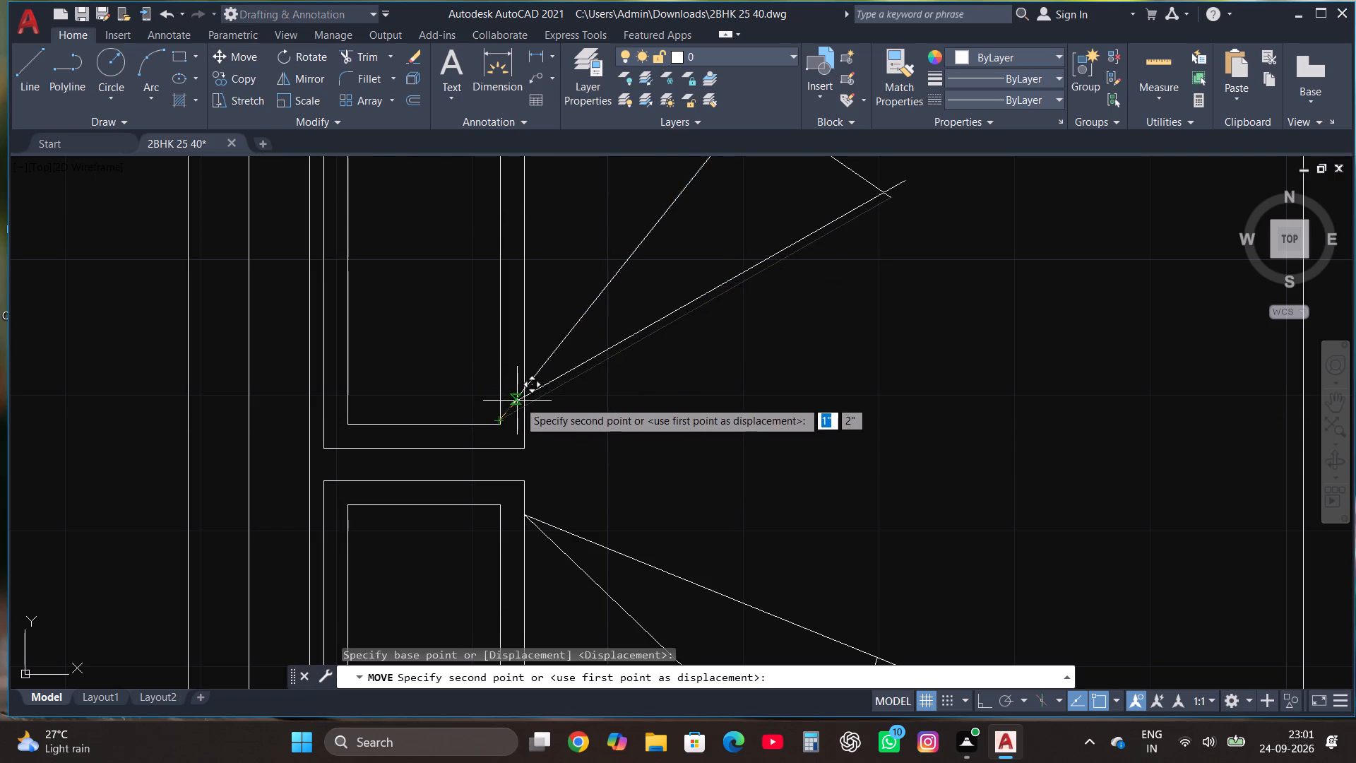
click(523, 398)
key(Escape)
Trim the overshooting outer ends of the upper fold's two long lines and the lower fold's upper long line.
scroll(579, 454, down, 2)
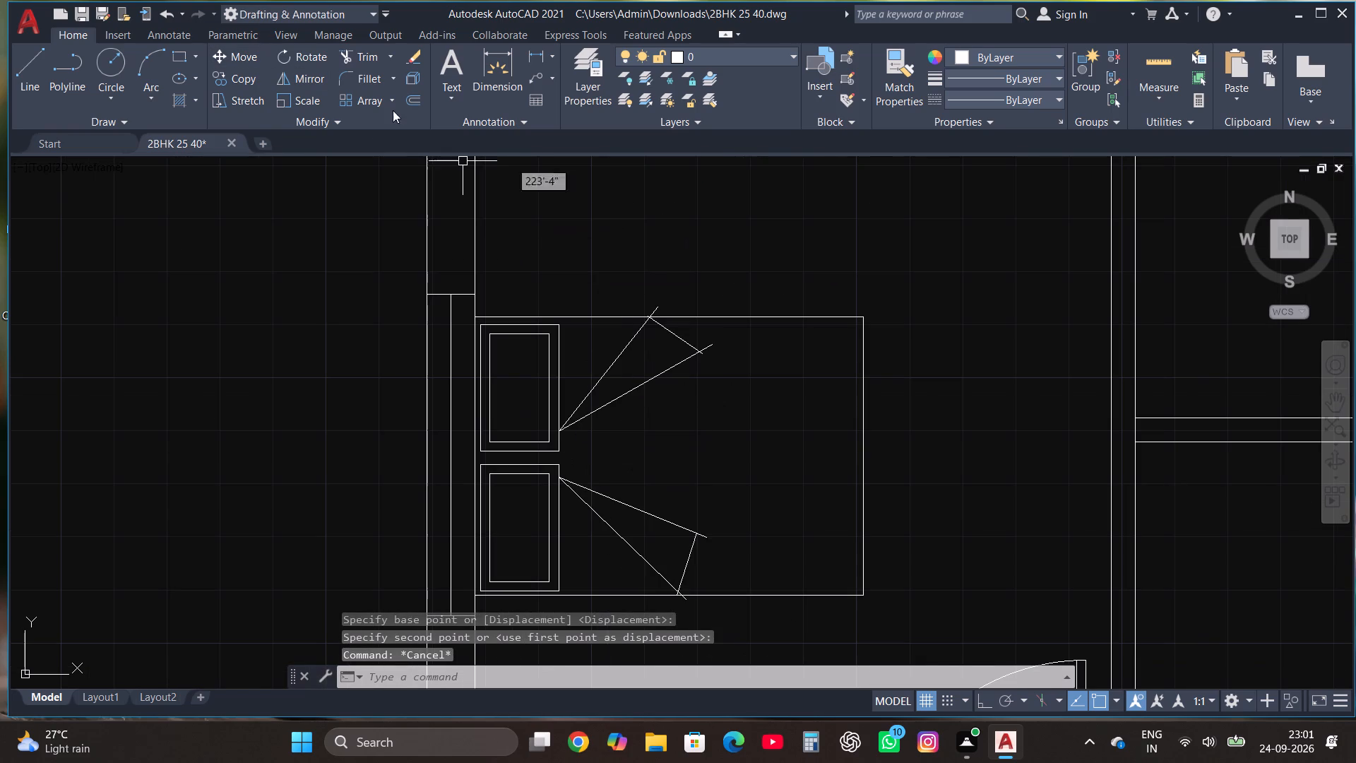
click(355, 55)
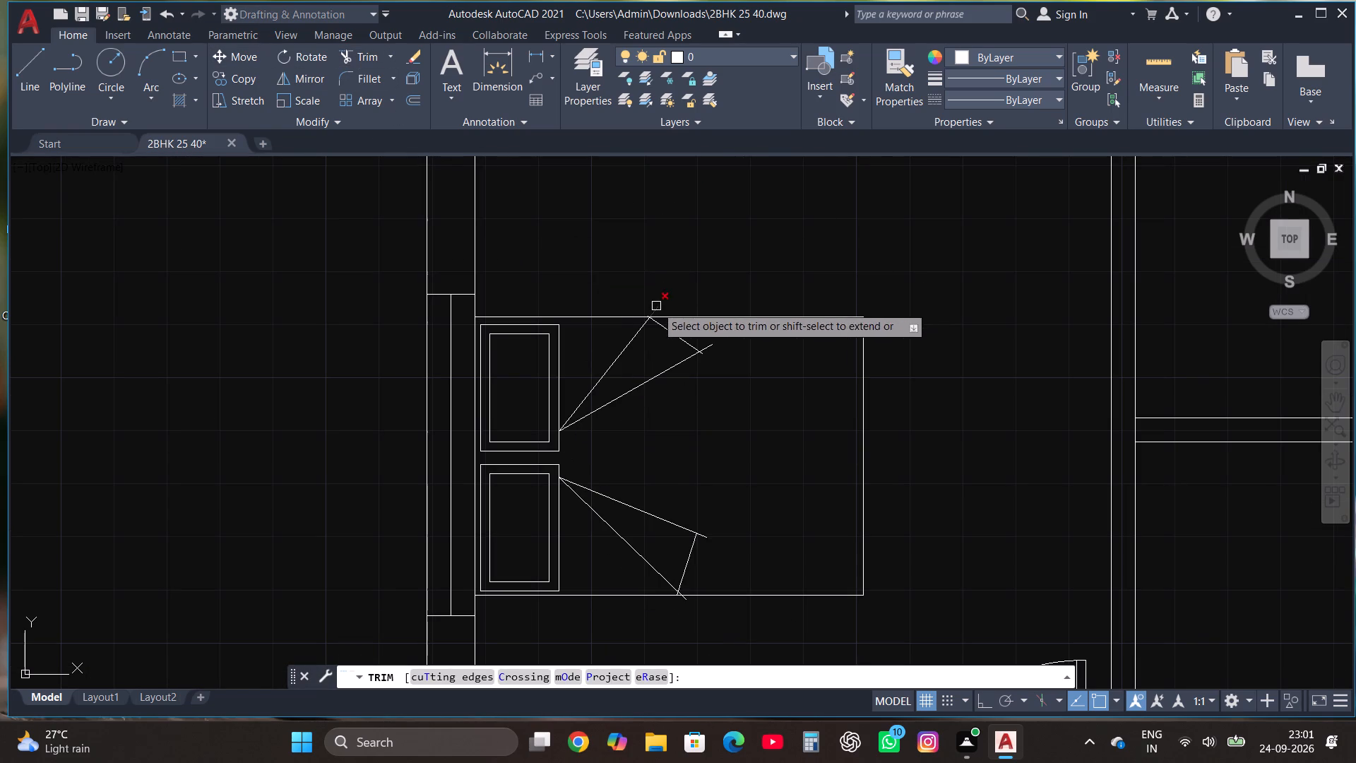
click(656, 306)
click(712, 343)
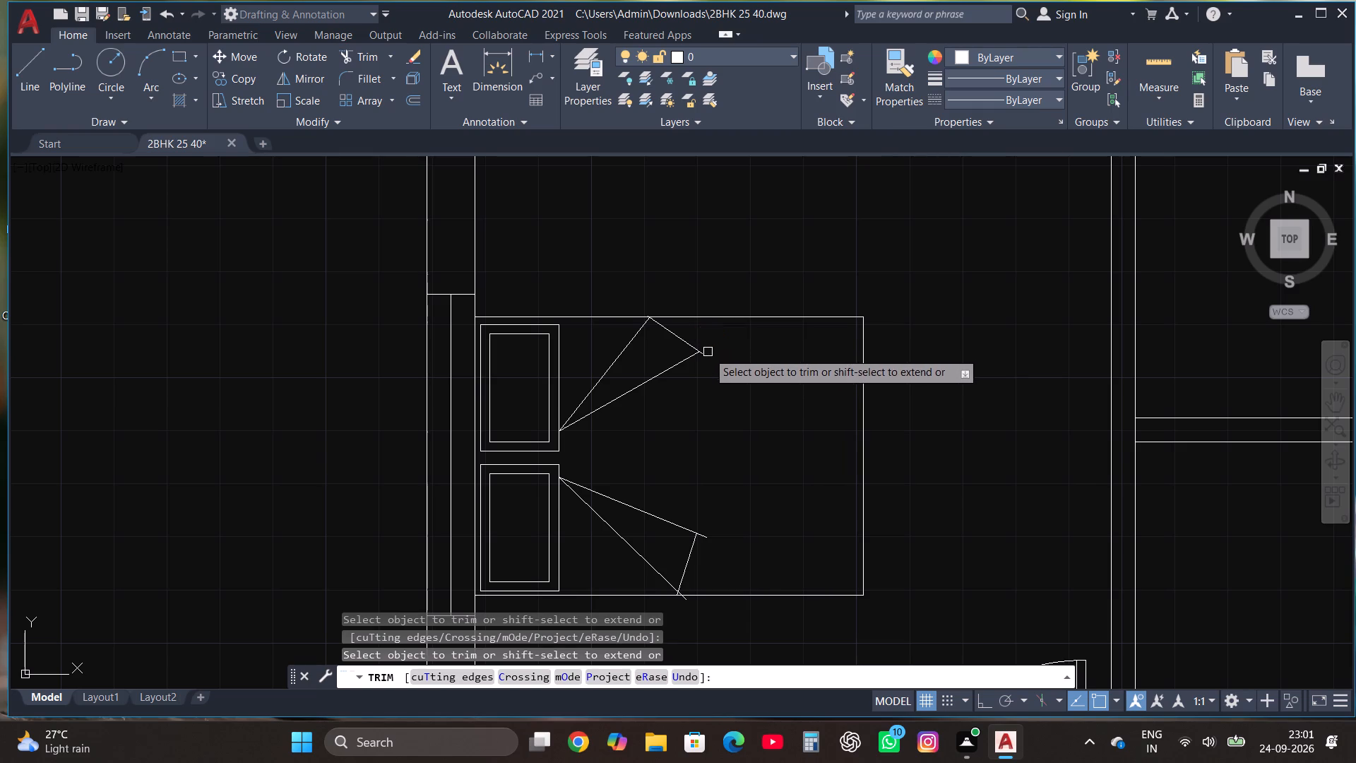
click(708, 352)
click(705, 543)
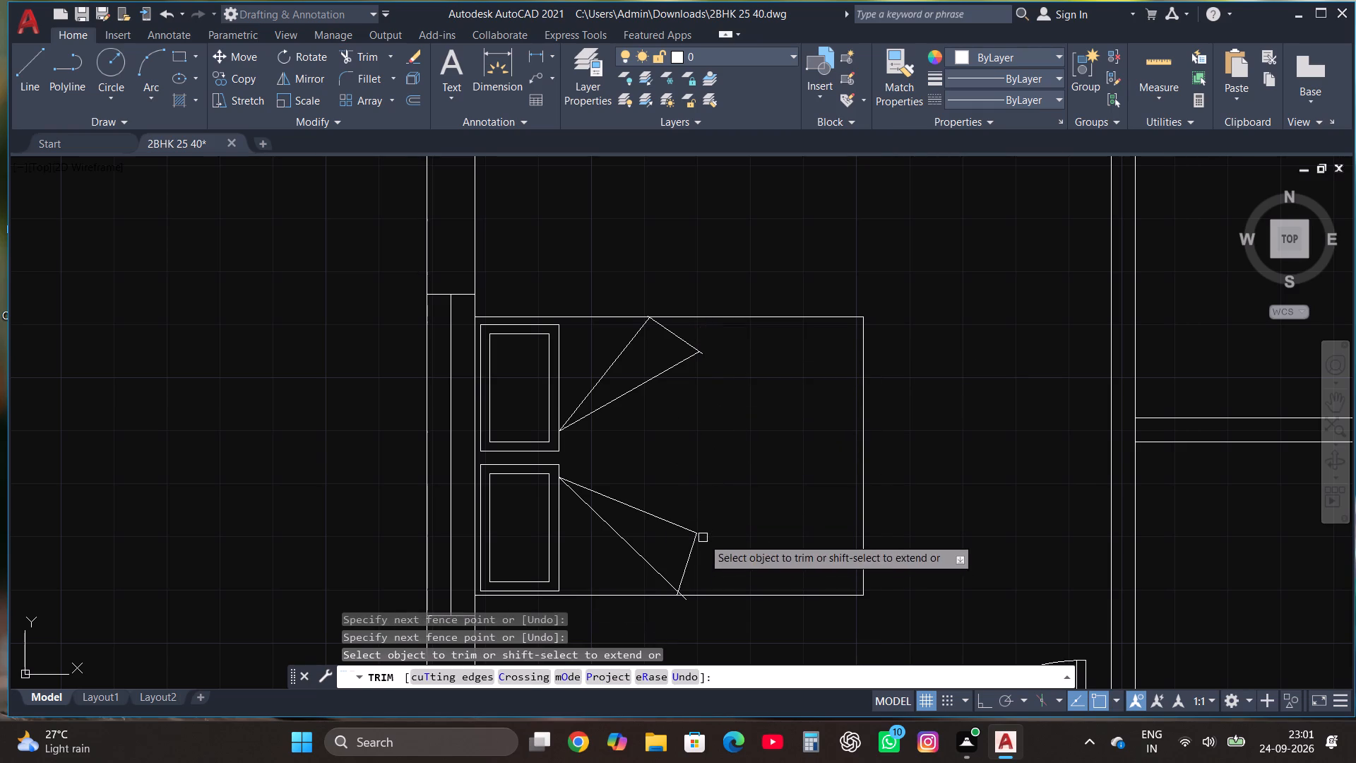
Trim the lower fold's lower long line between its short end line and the bed edge, undoing the stray trim of the bed edge.
scroll(696, 598, up, 3)
click(633, 591)
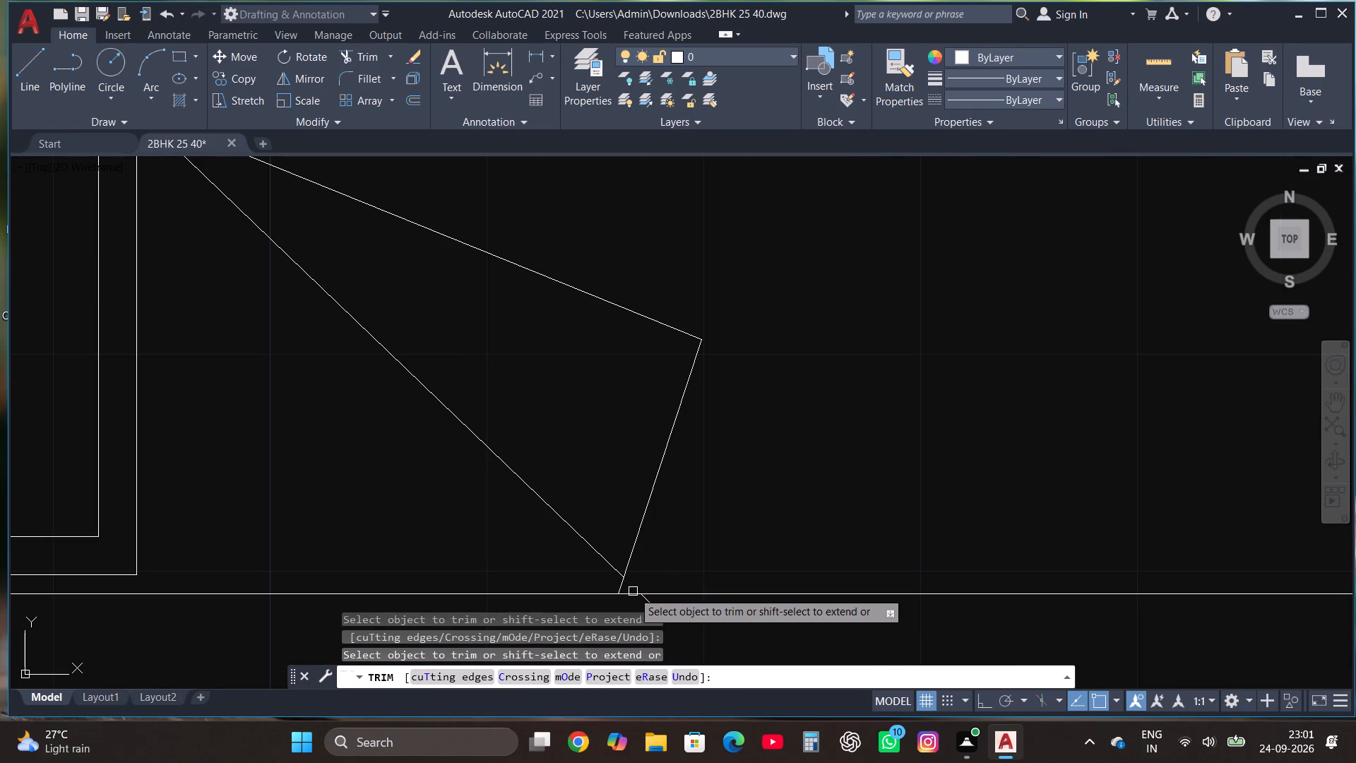
click(626, 591)
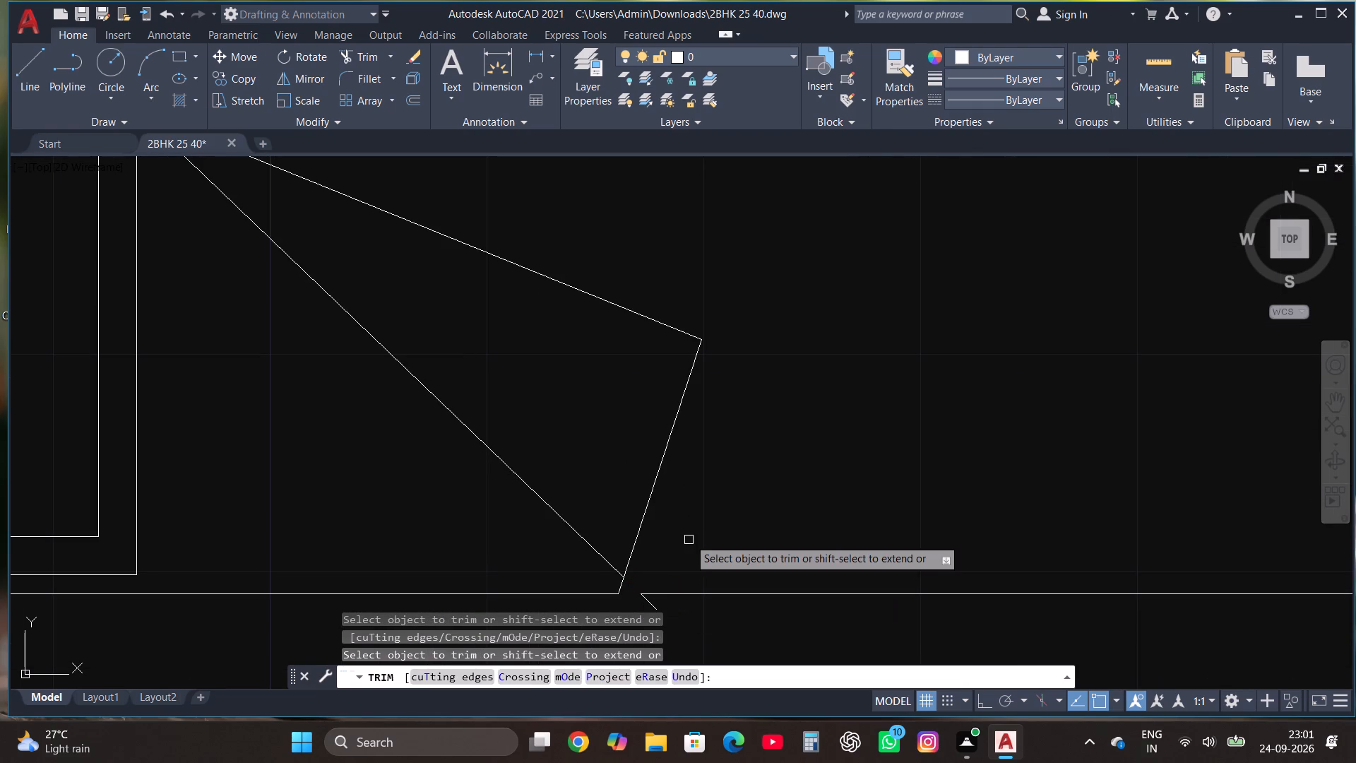
key(ctrl+z)
scroll(686, 526, down, 2)
scroll(679, 569, up, 3)
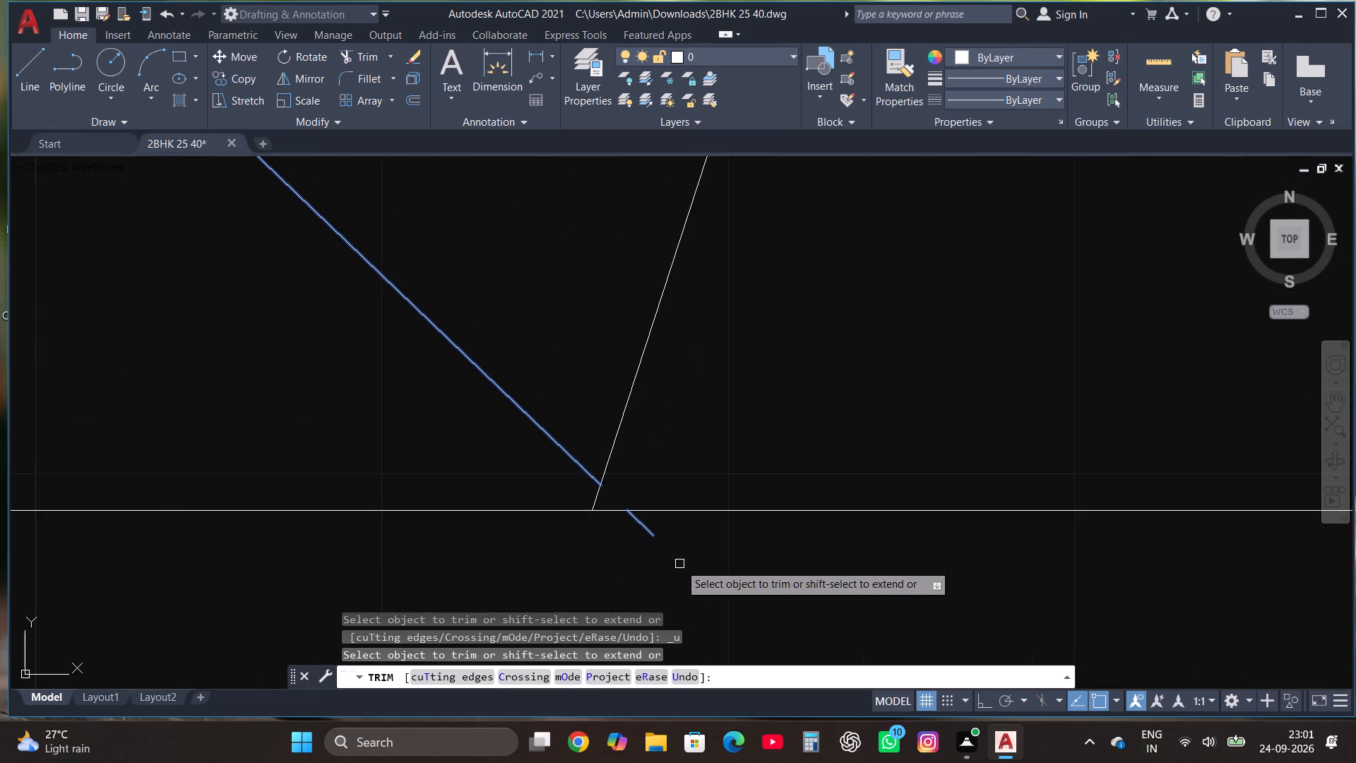
key(Escape)
scroll(686, 596, down, 3)
key(Escape)
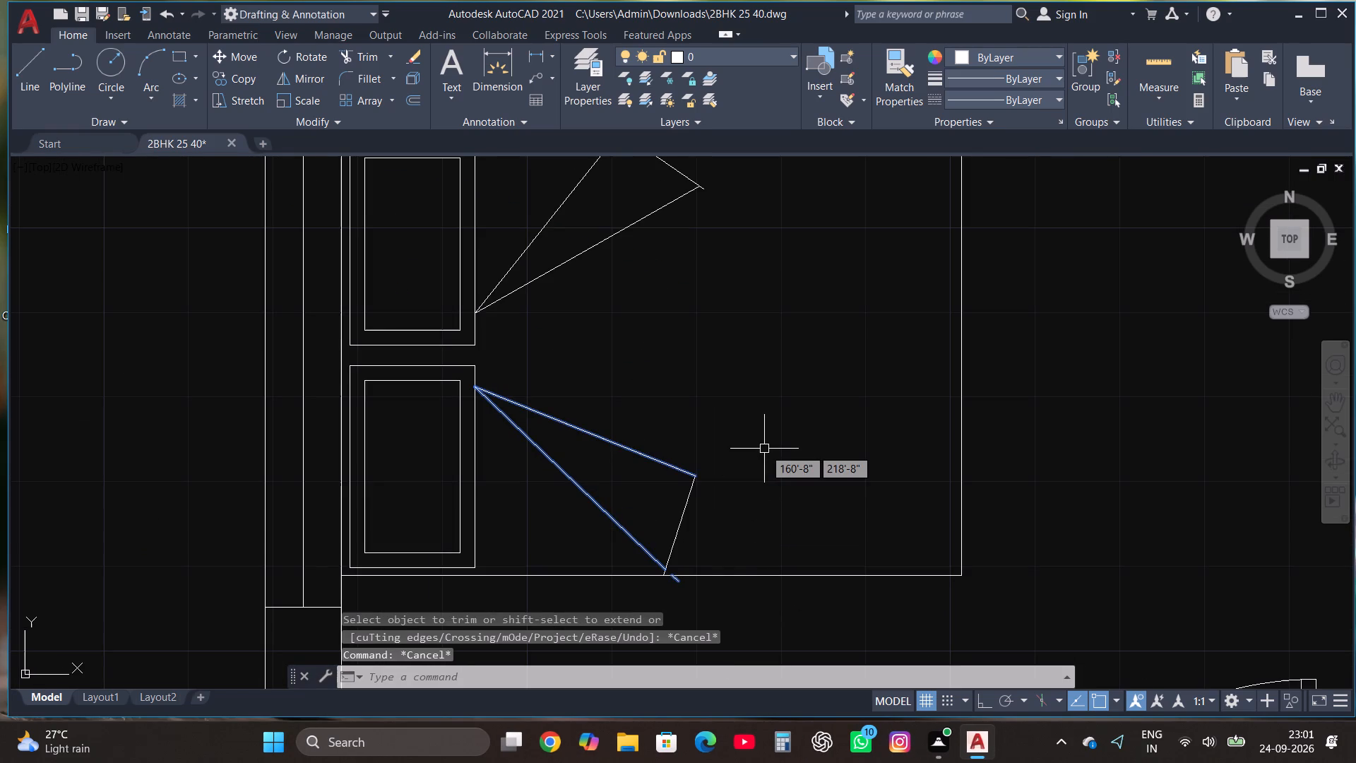
Trim the short line's stub at the upper fold's outer corner and the leftover stubs at the lower fold's bottom tip.
scroll(754, 452, down, 2)
scroll(732, 325, up, 3)
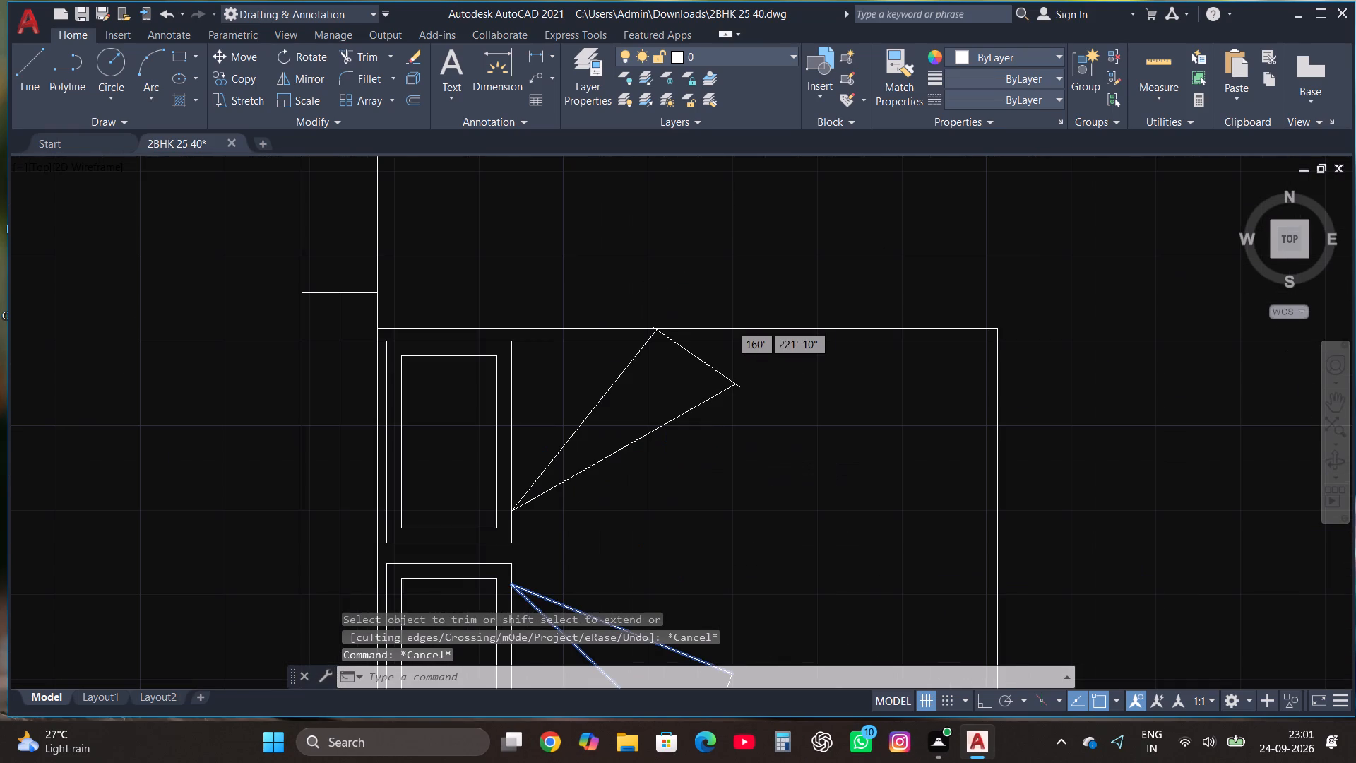
click(367, 55)
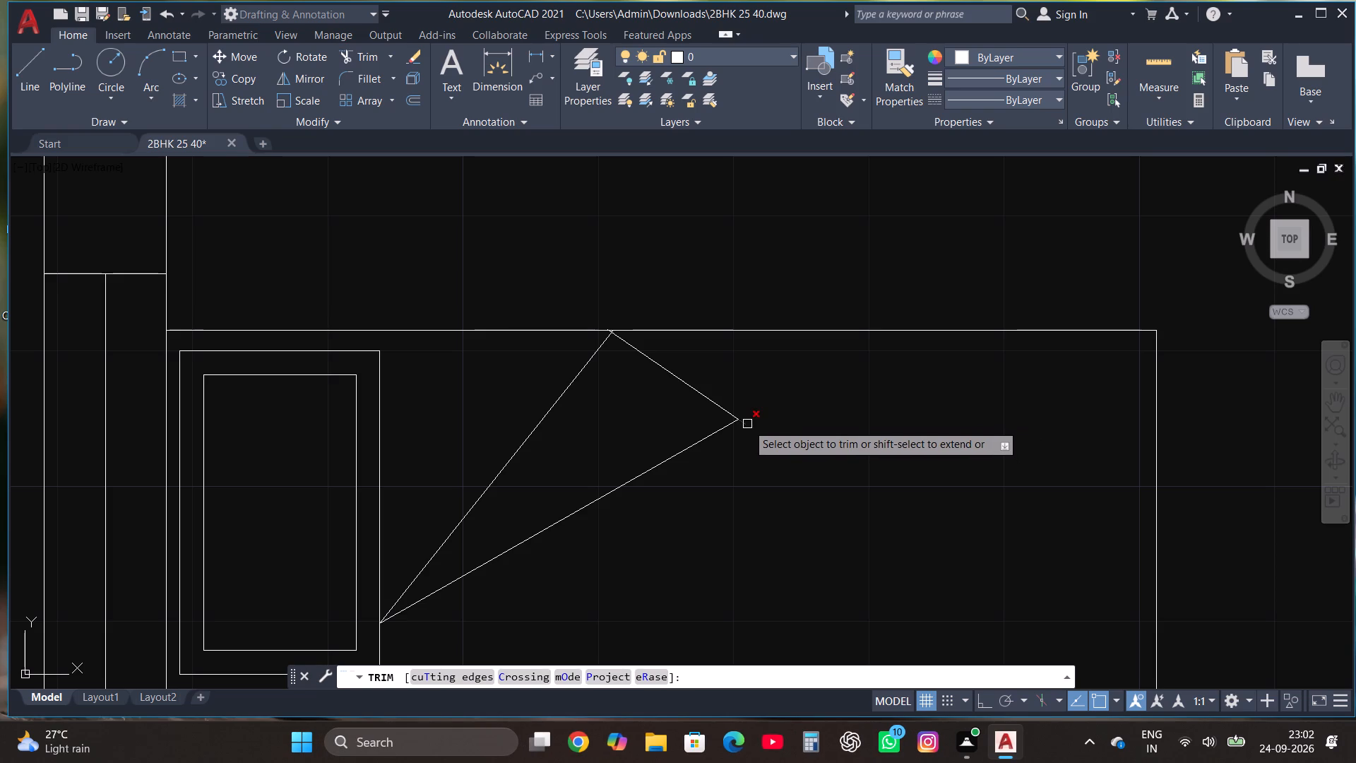
click(747, 424)
scroll(753, 449, down, 3)
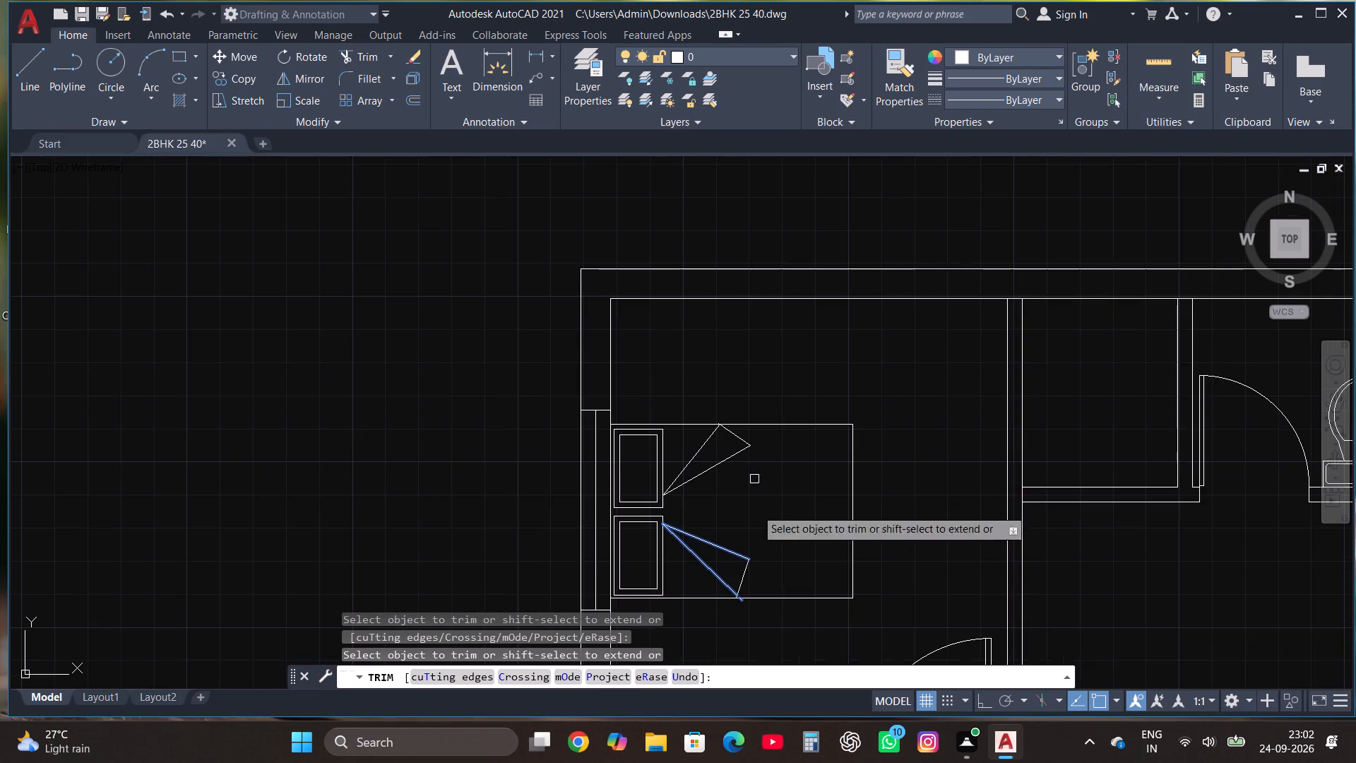
scroll(745, 605, up, 3)
click(729, 591)
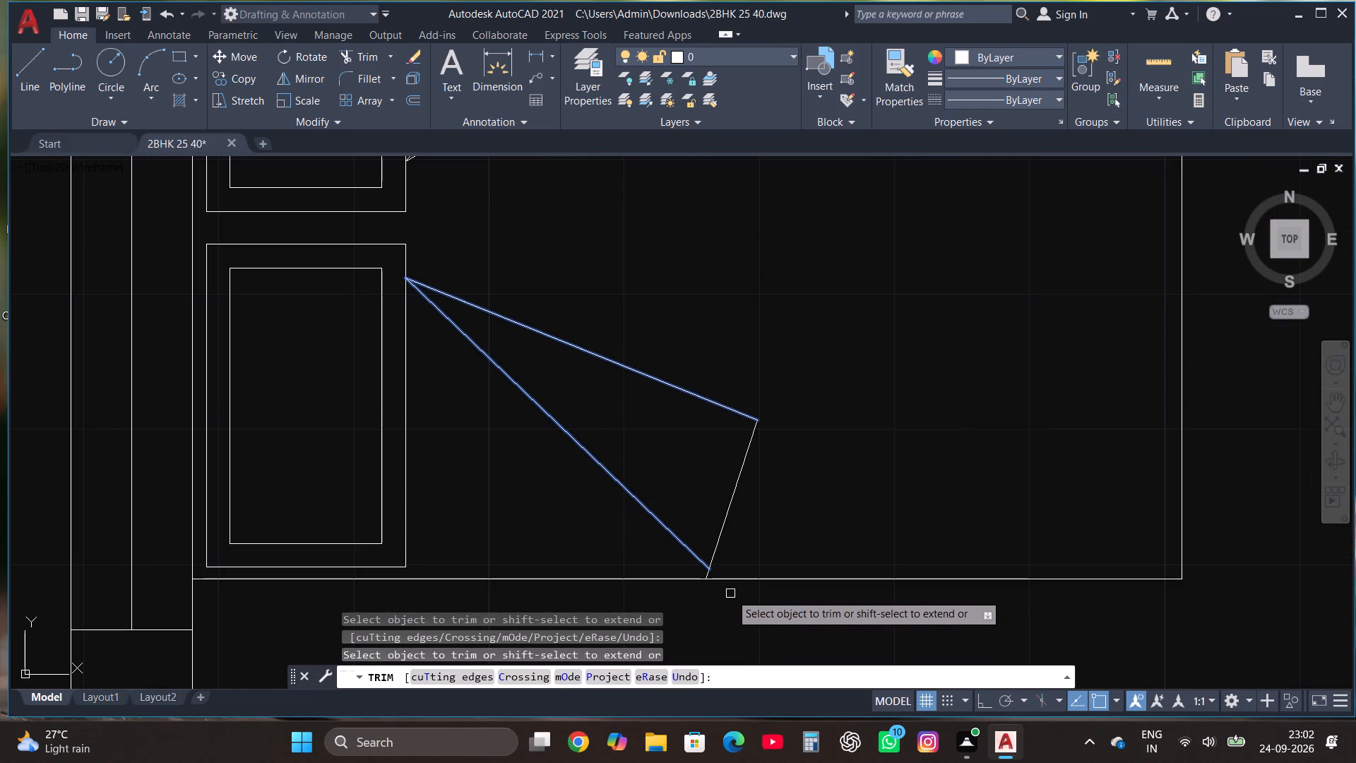
scroll(701, 574, up, 3)
click(722, 581)
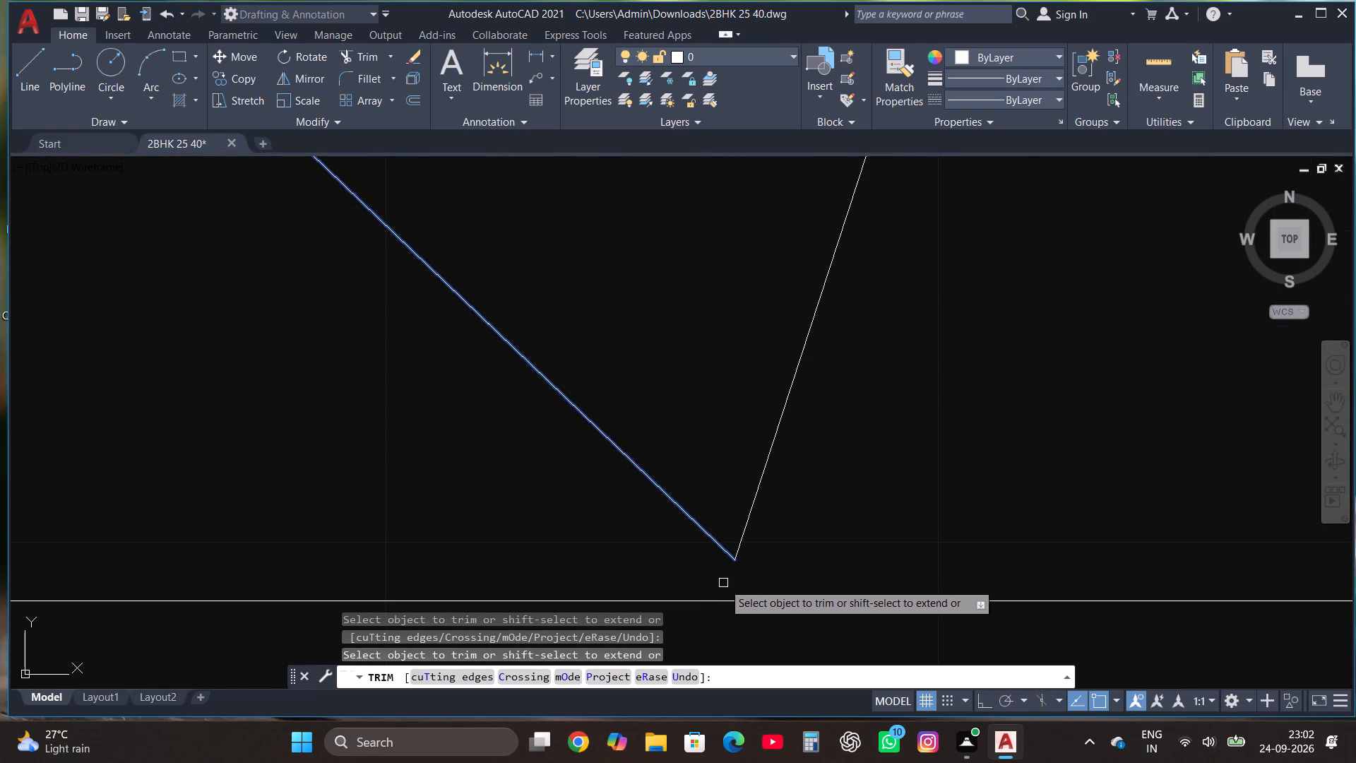
scroll(710, 574, down, 4)
key(Escape)
scroll(686, 567, down, 3)
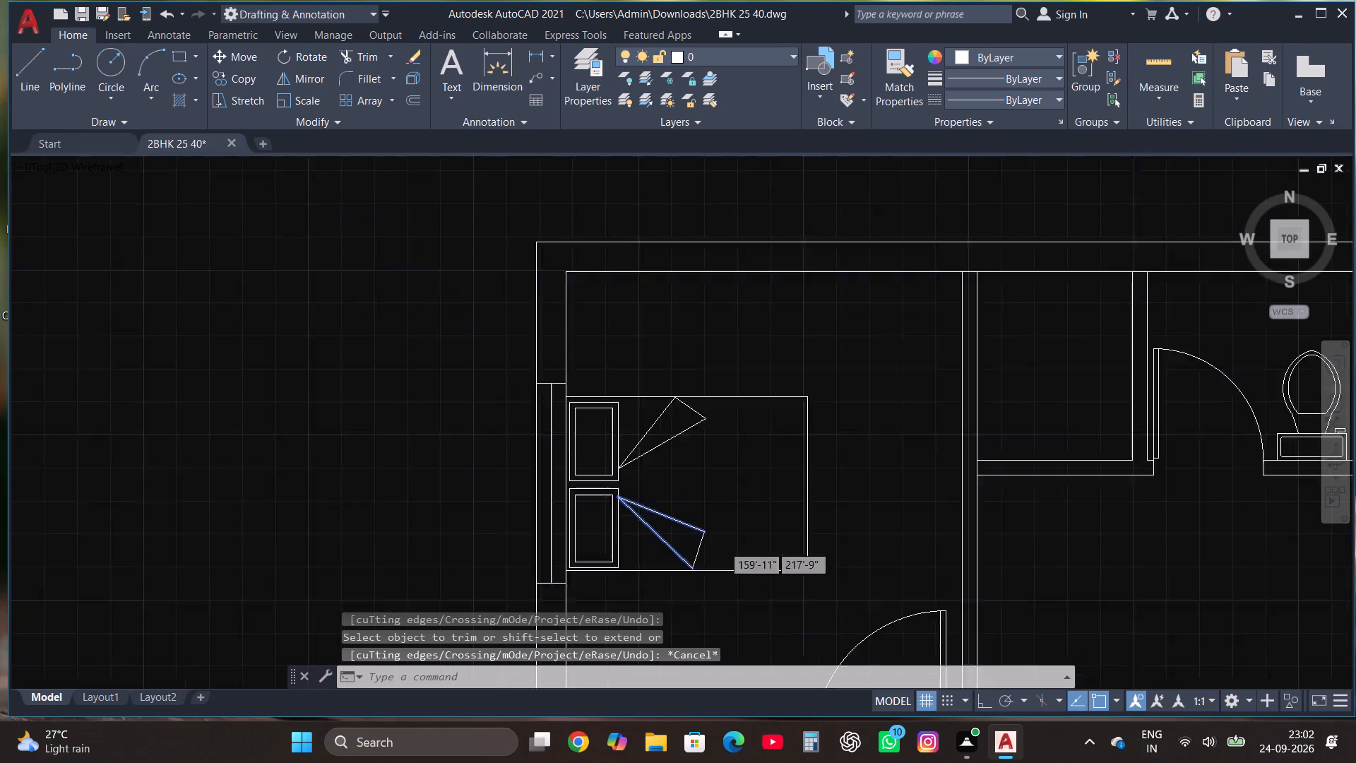
scroll(756, 425, down, 1)
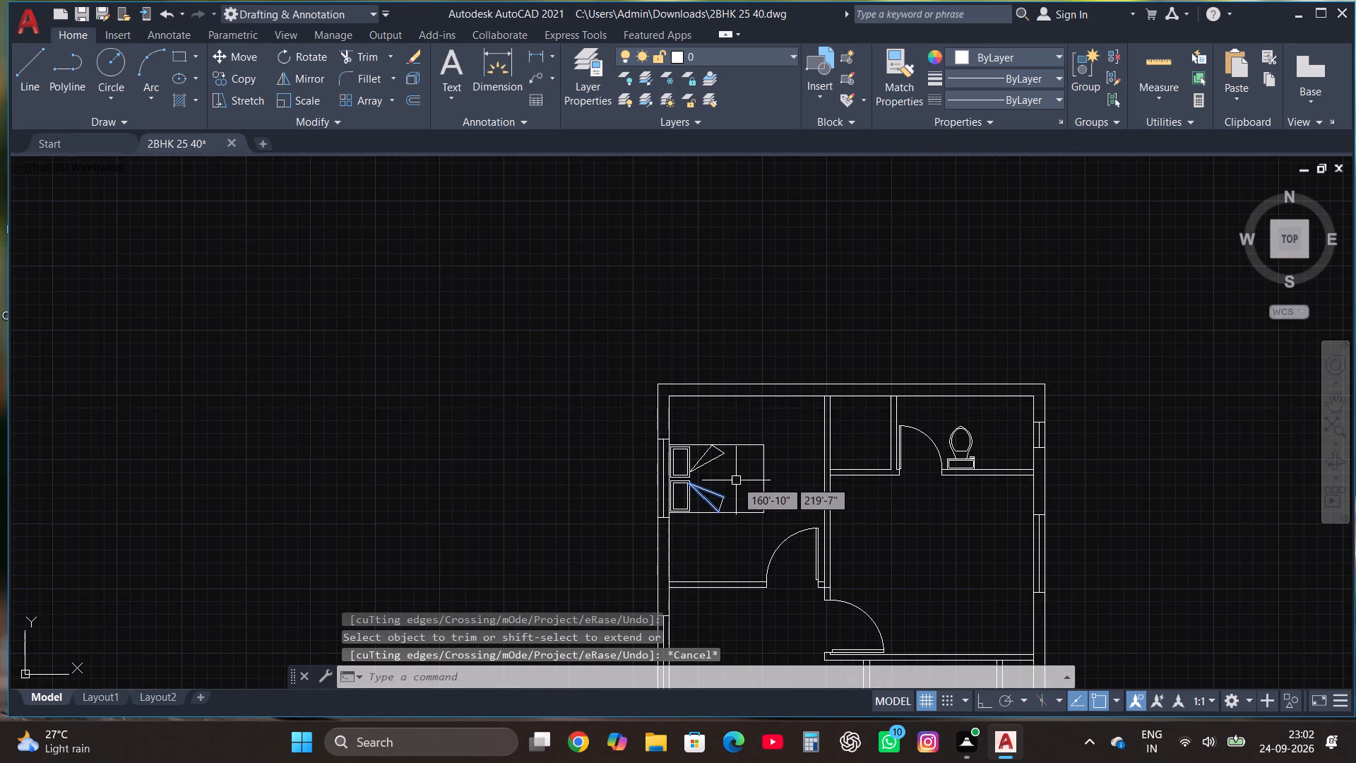
key(Escape)
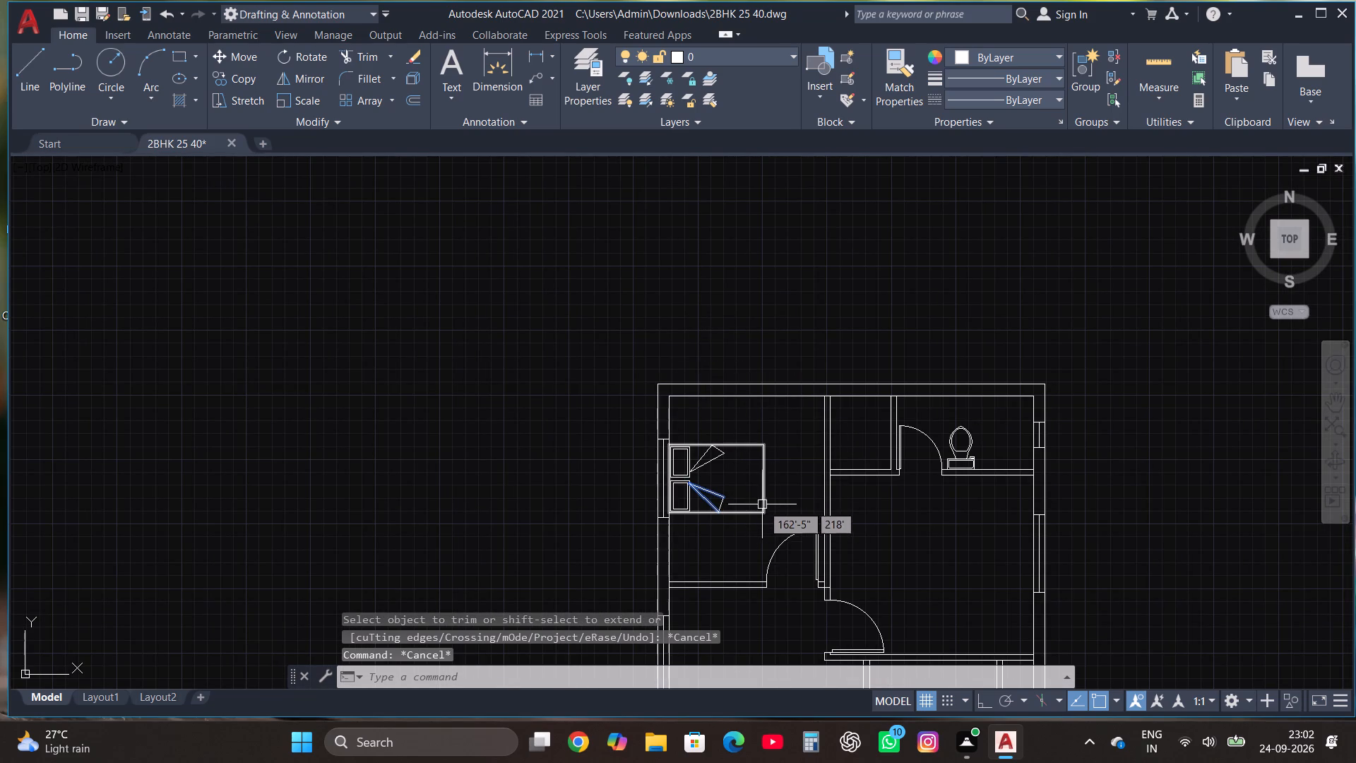
Draw a bedside table rectangle about 1'-3" square against the wall, starting from the bed's upper-left corner.
scroll(725, 426, up, 2)
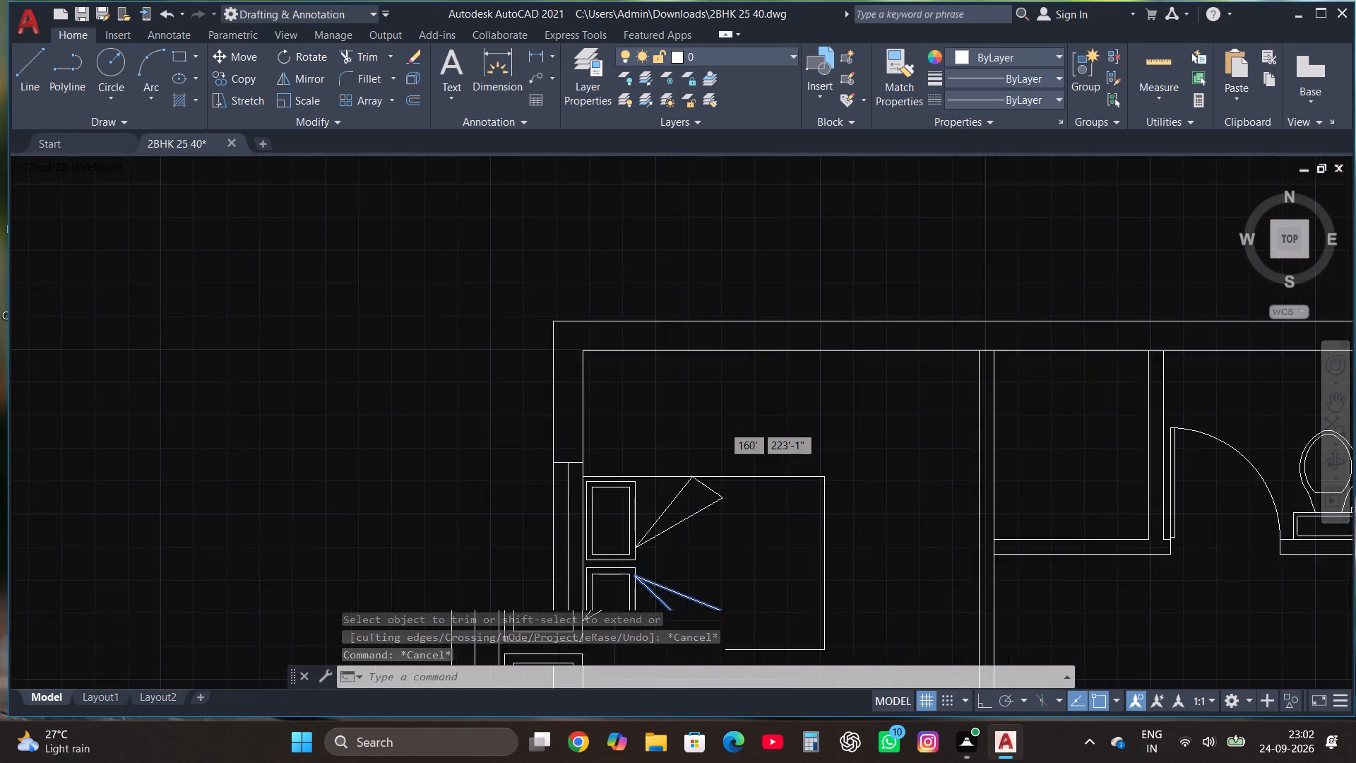
scroll(722, 425, up, 2)
click(182, 56)
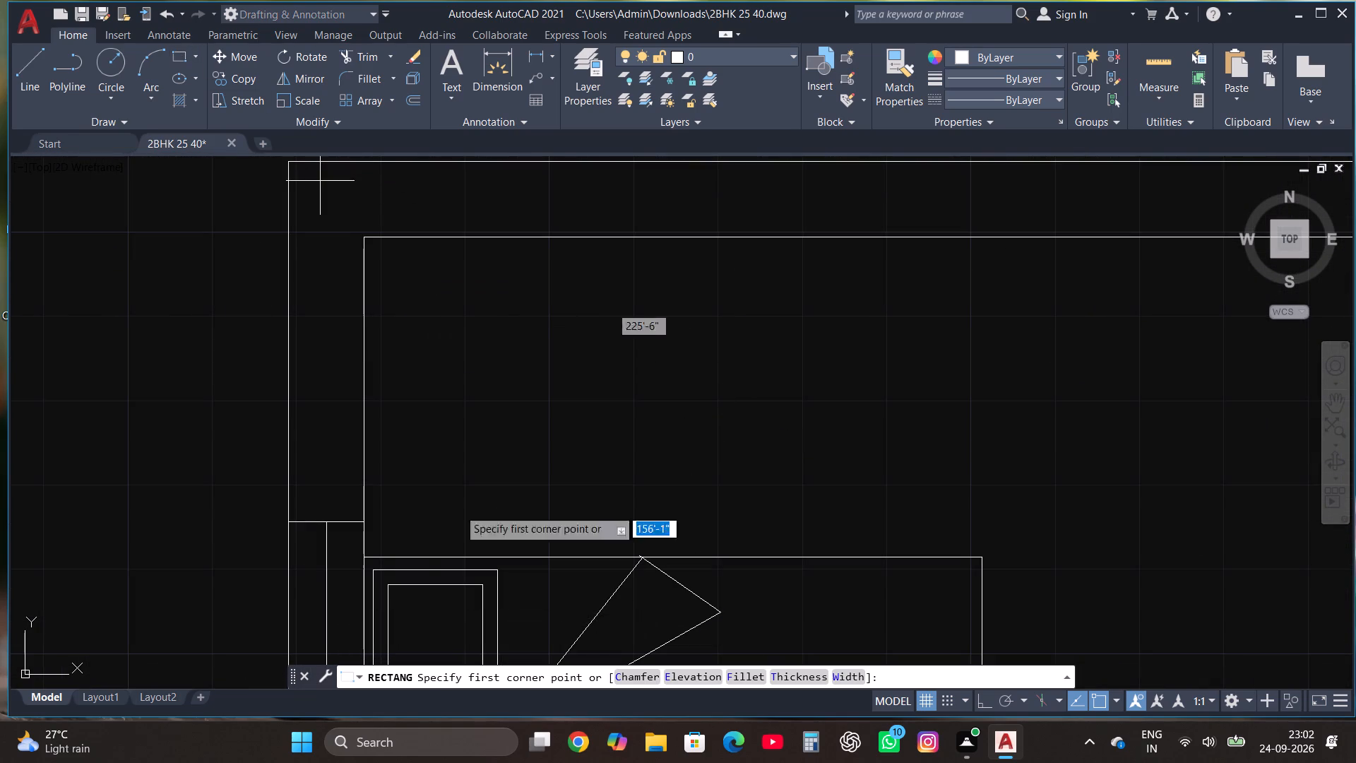
click(361, 558)
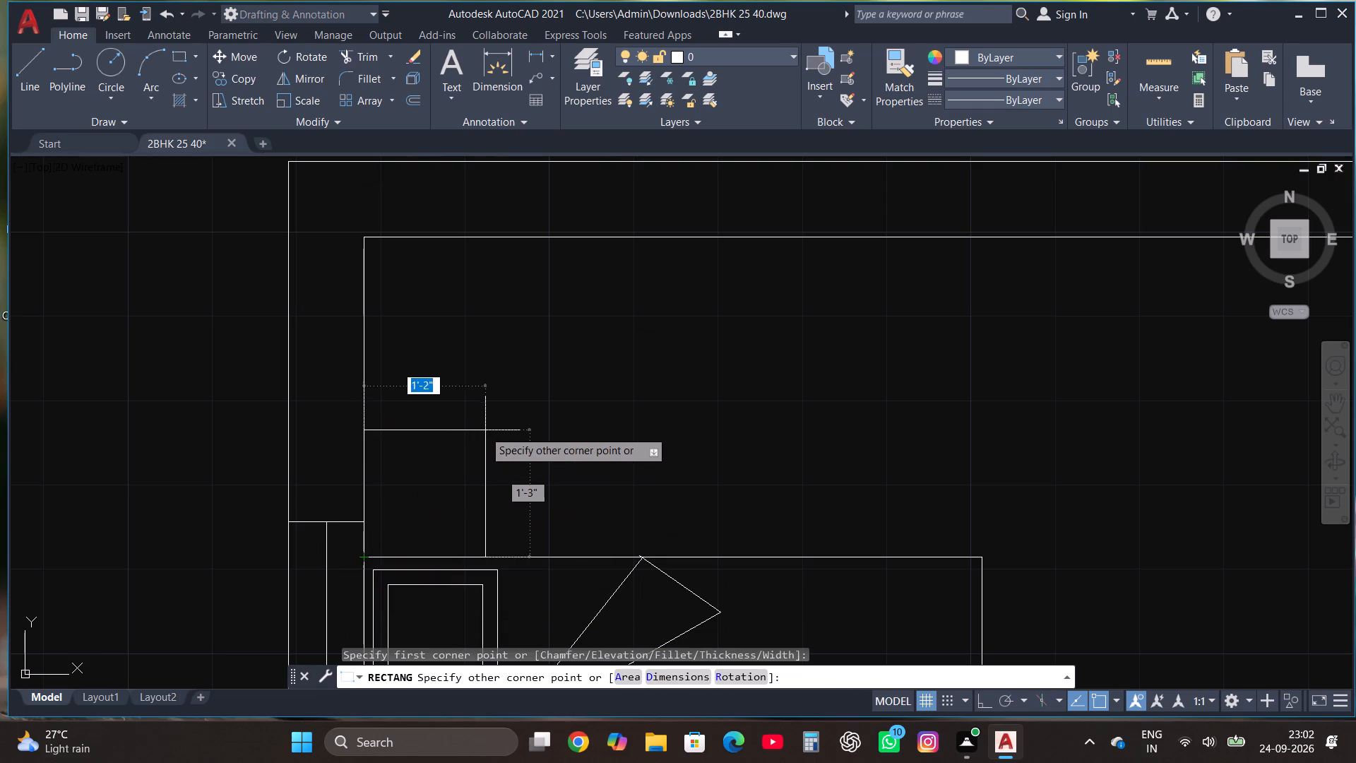
click(495, 420)
Copy the bedside table from its upper-left corner to the bed's lower-left corner.
click(490, 420)
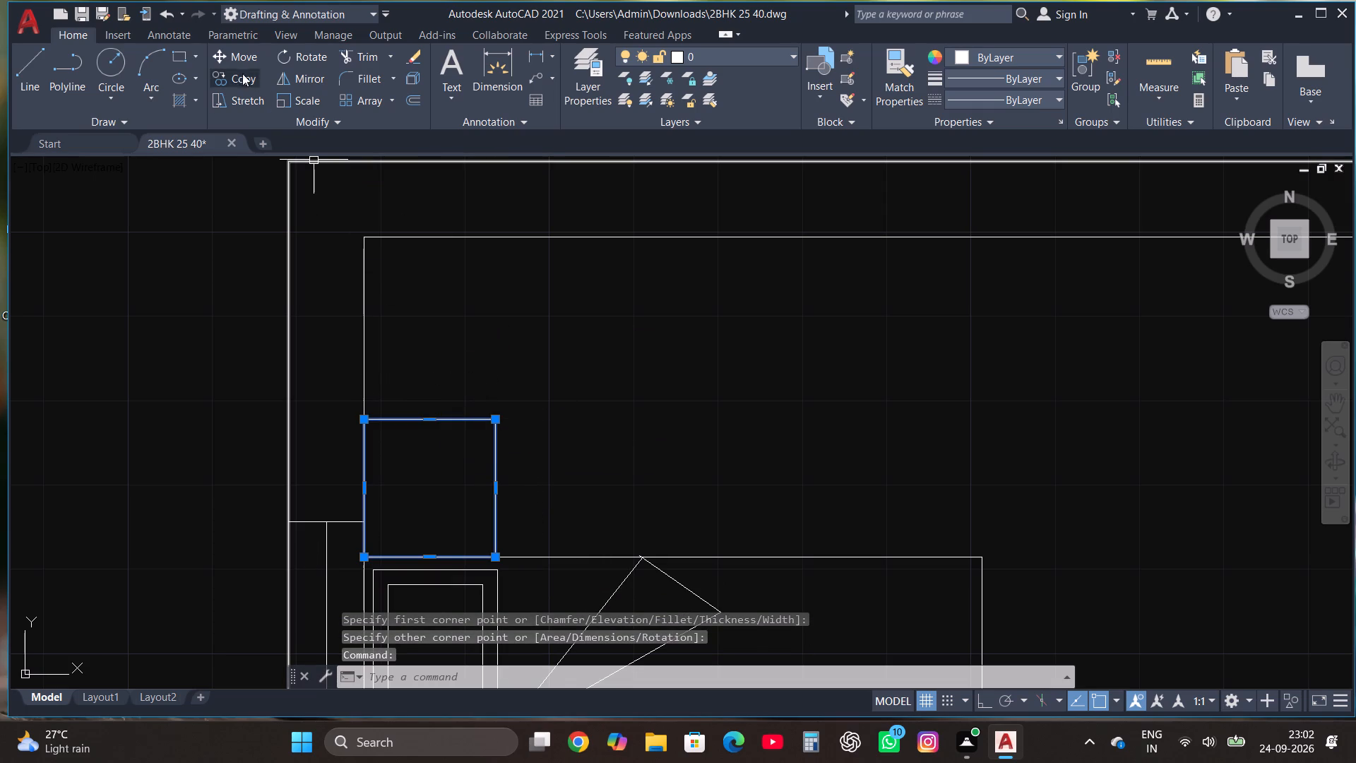
click(244, 75)
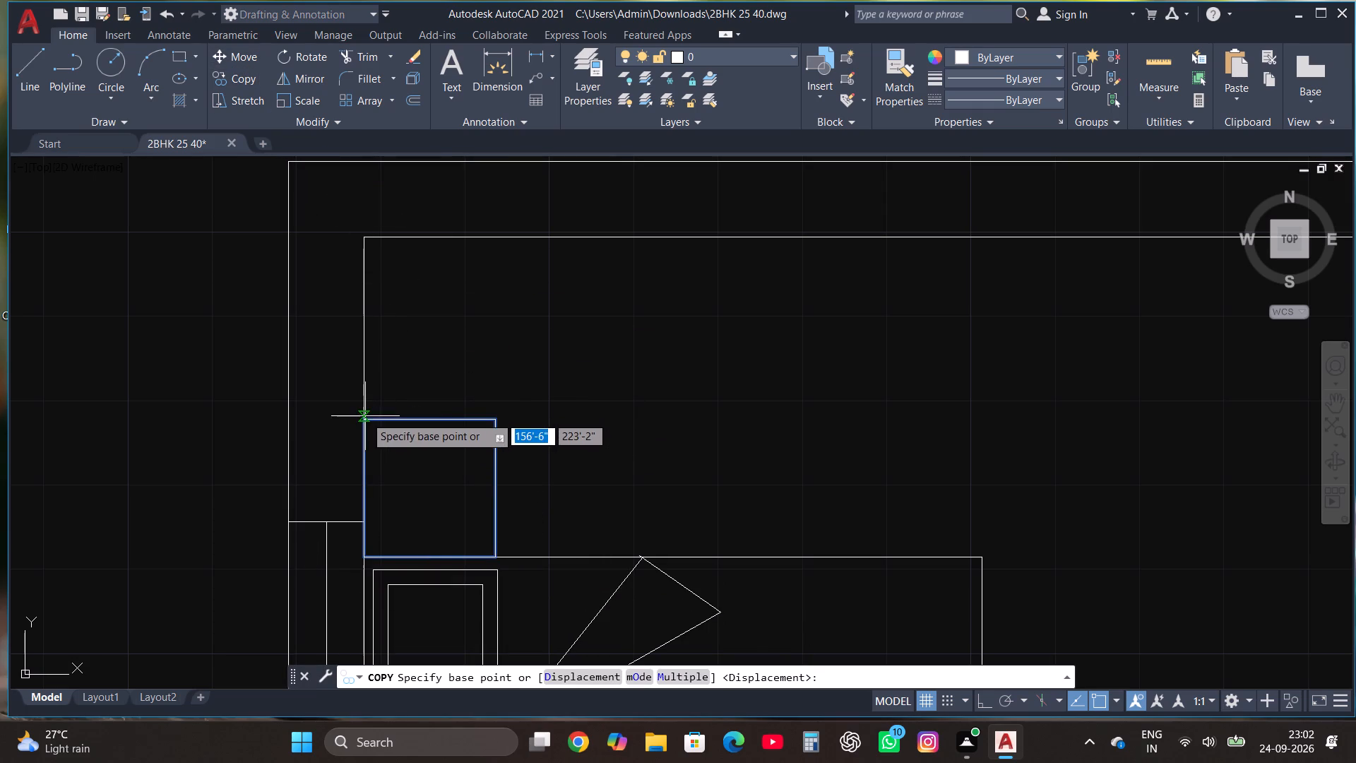
click(365, 416)
scroll(433, 362, down, 4)
scroll(442, 480, up, 3)
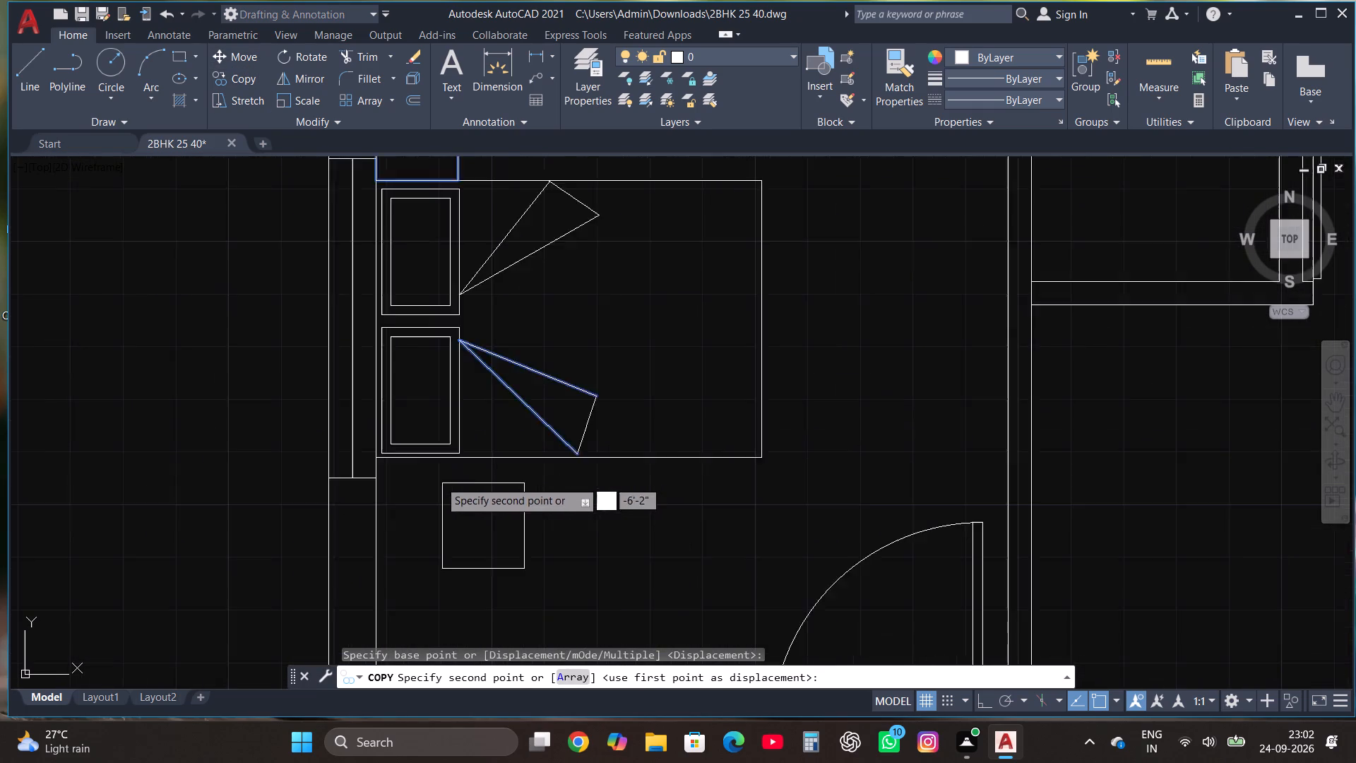
scroll(439, 480, up, 1)
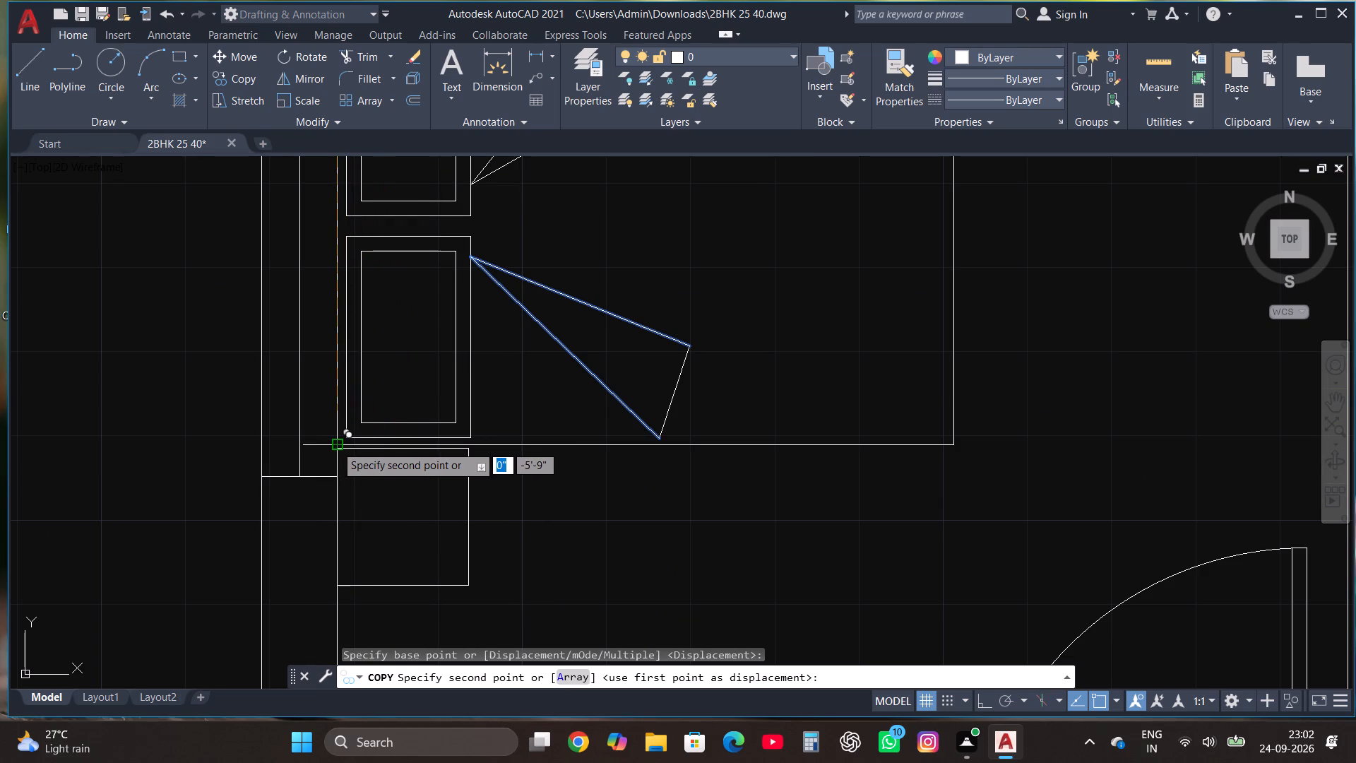
click(335, 445)
Draw a lamp circle with a radius of about 5" in the middle of the upper bedside table.
scroll(443, 452, down, 2)
scroll(613, 463, down, 2)
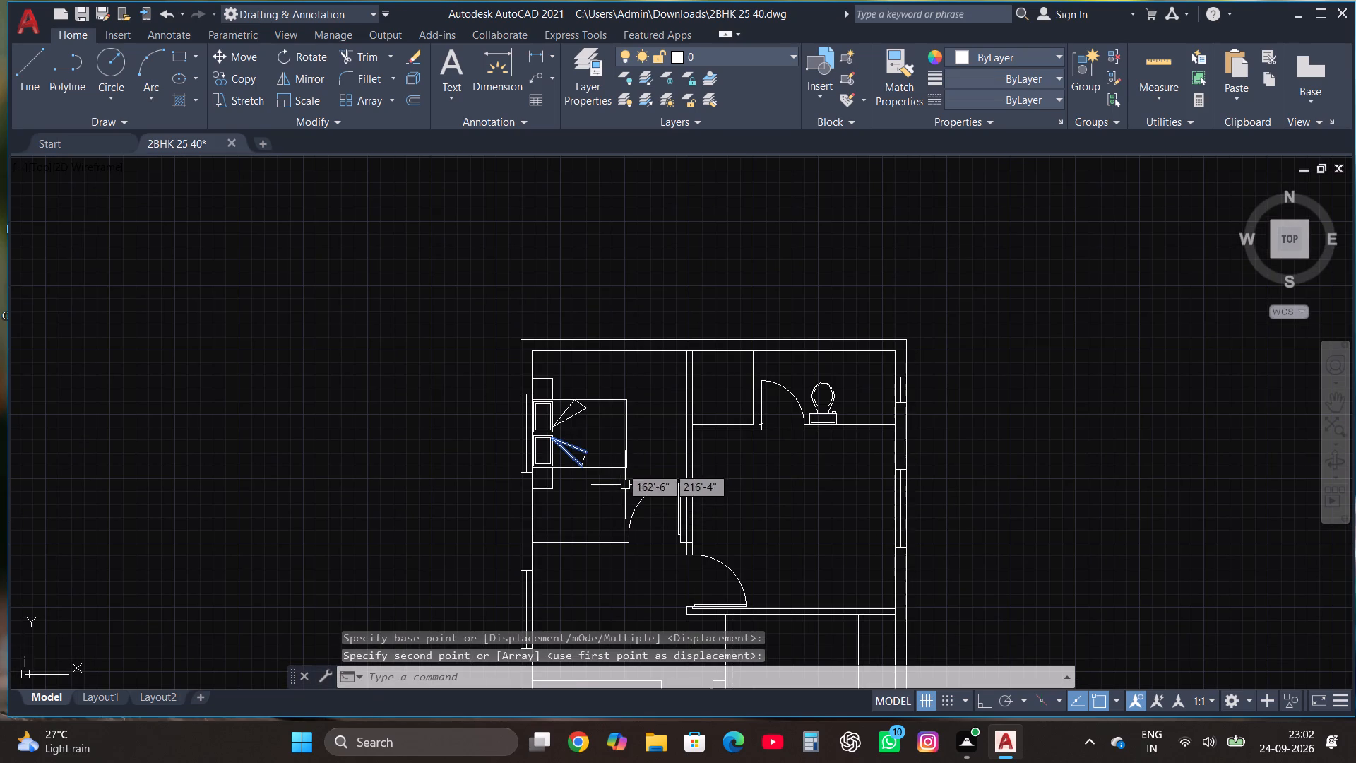
scroll(535, 386, up, 3)
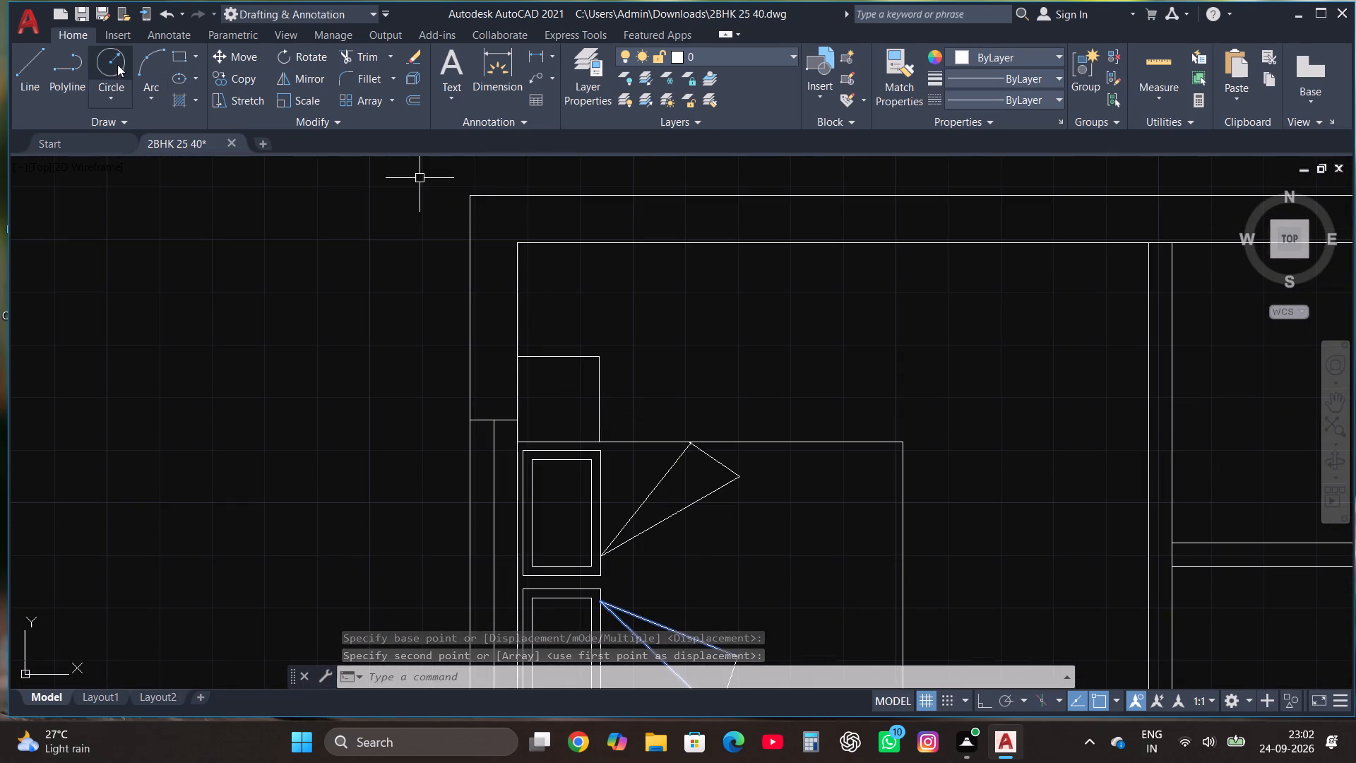
click(107, 61)
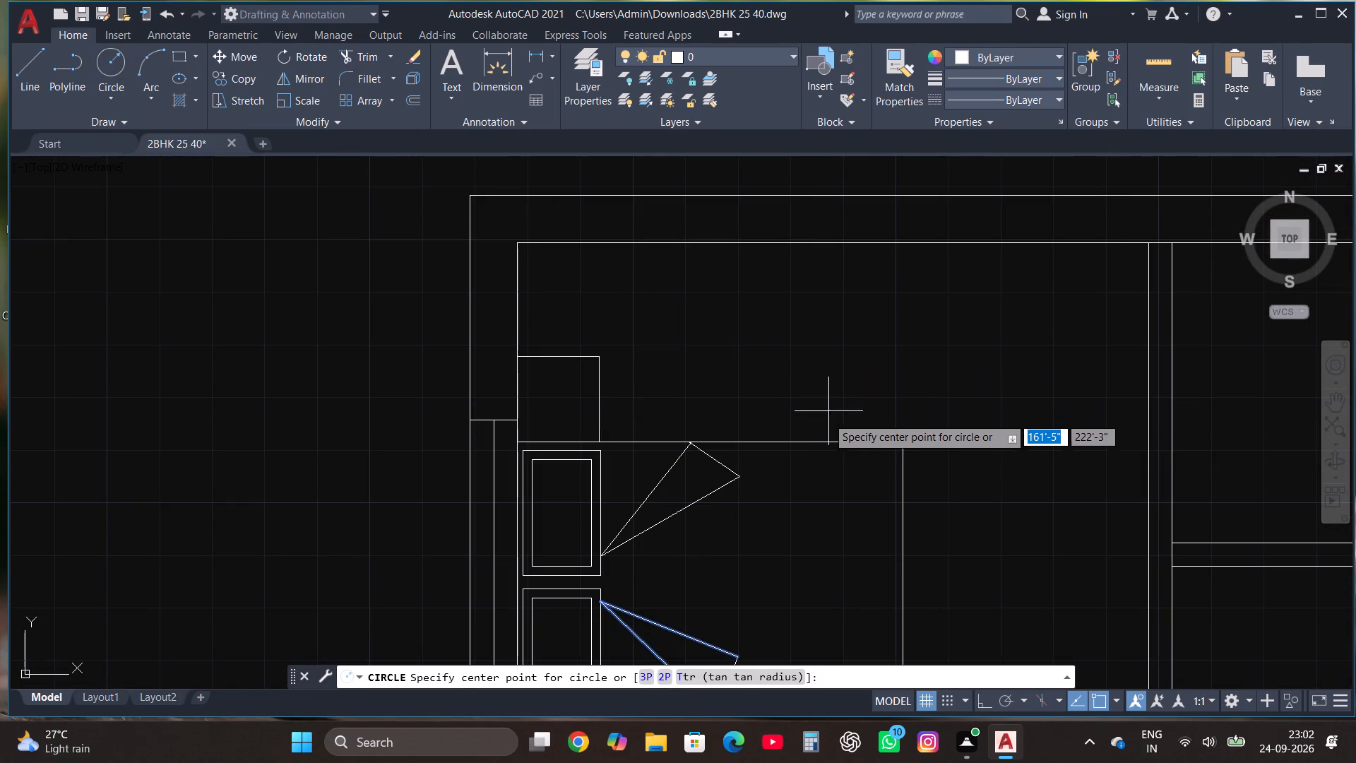
scroll(585, 345, up, 1)
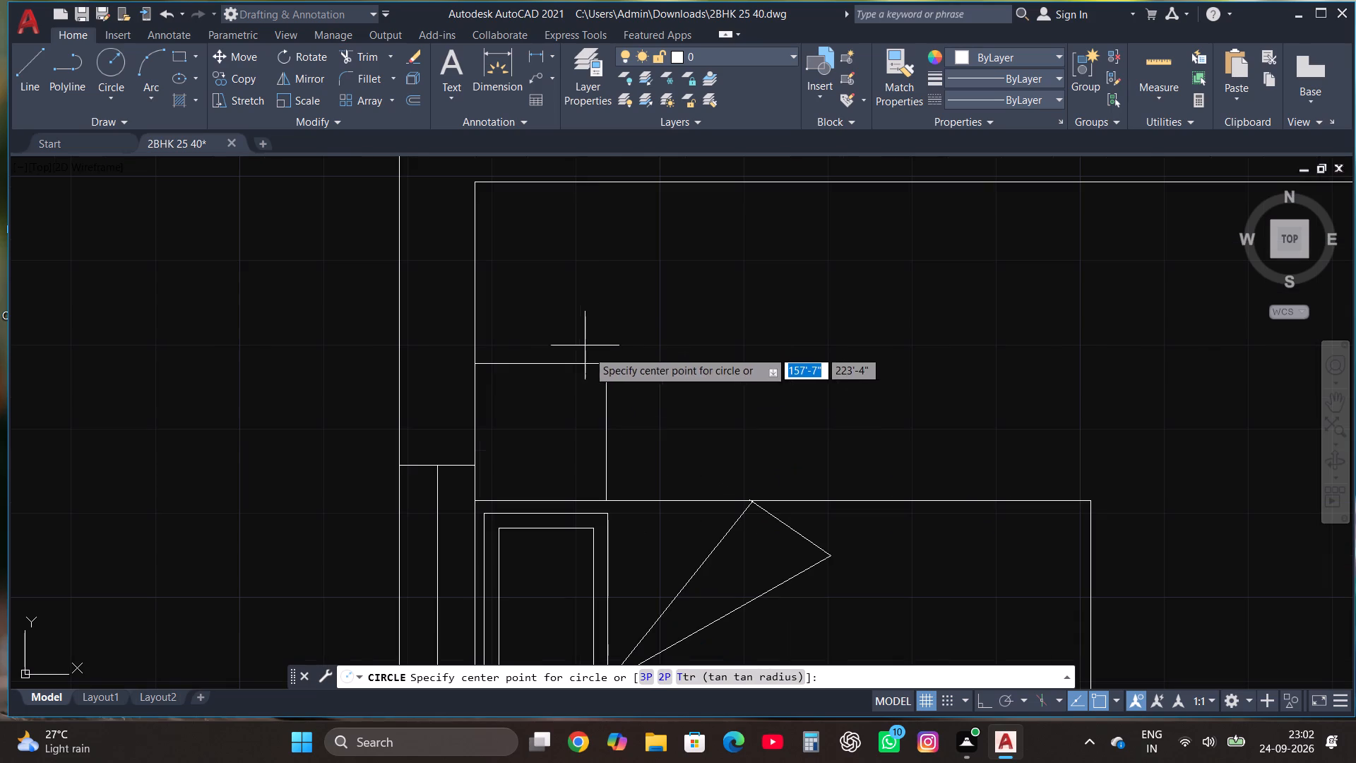
click(537, 434)
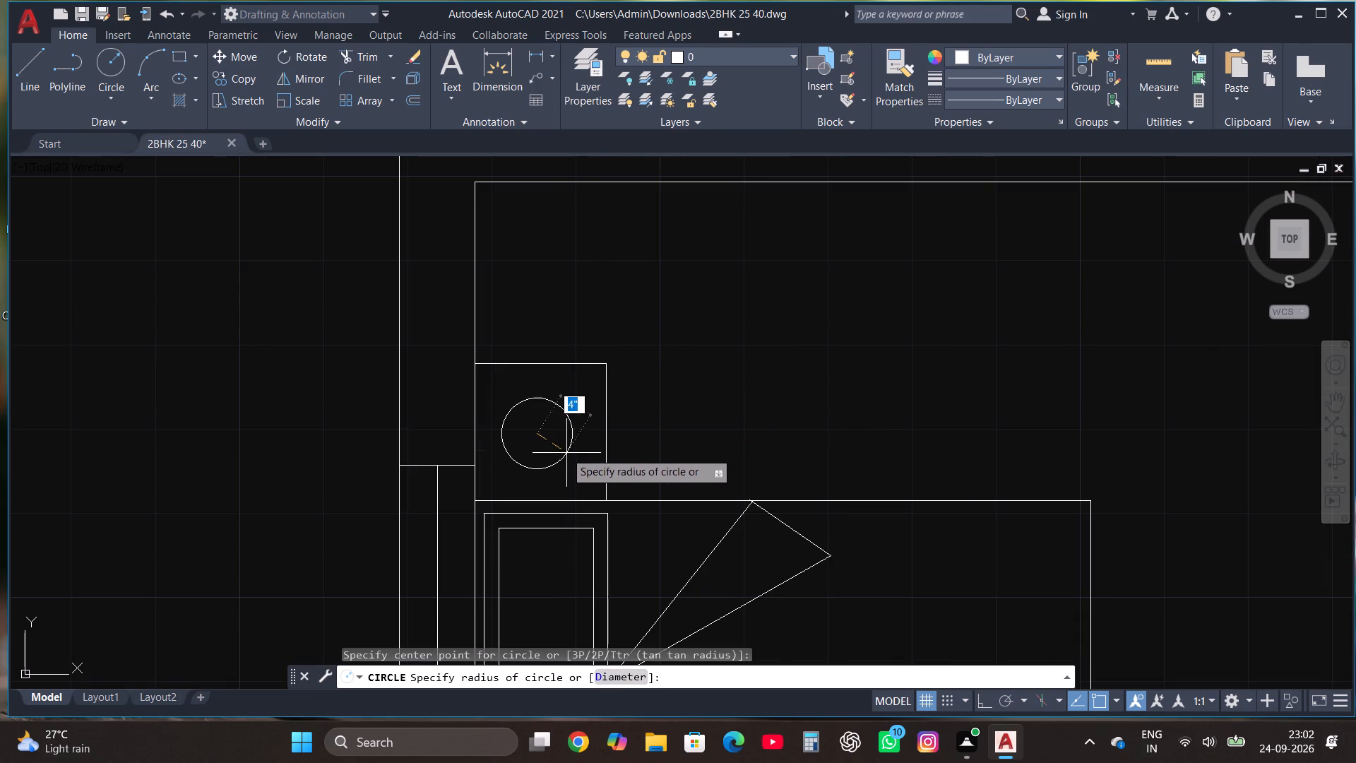
click(572, 458)
Copy the lamp circle to the middle of the lower bedside table.
click(542, 396)
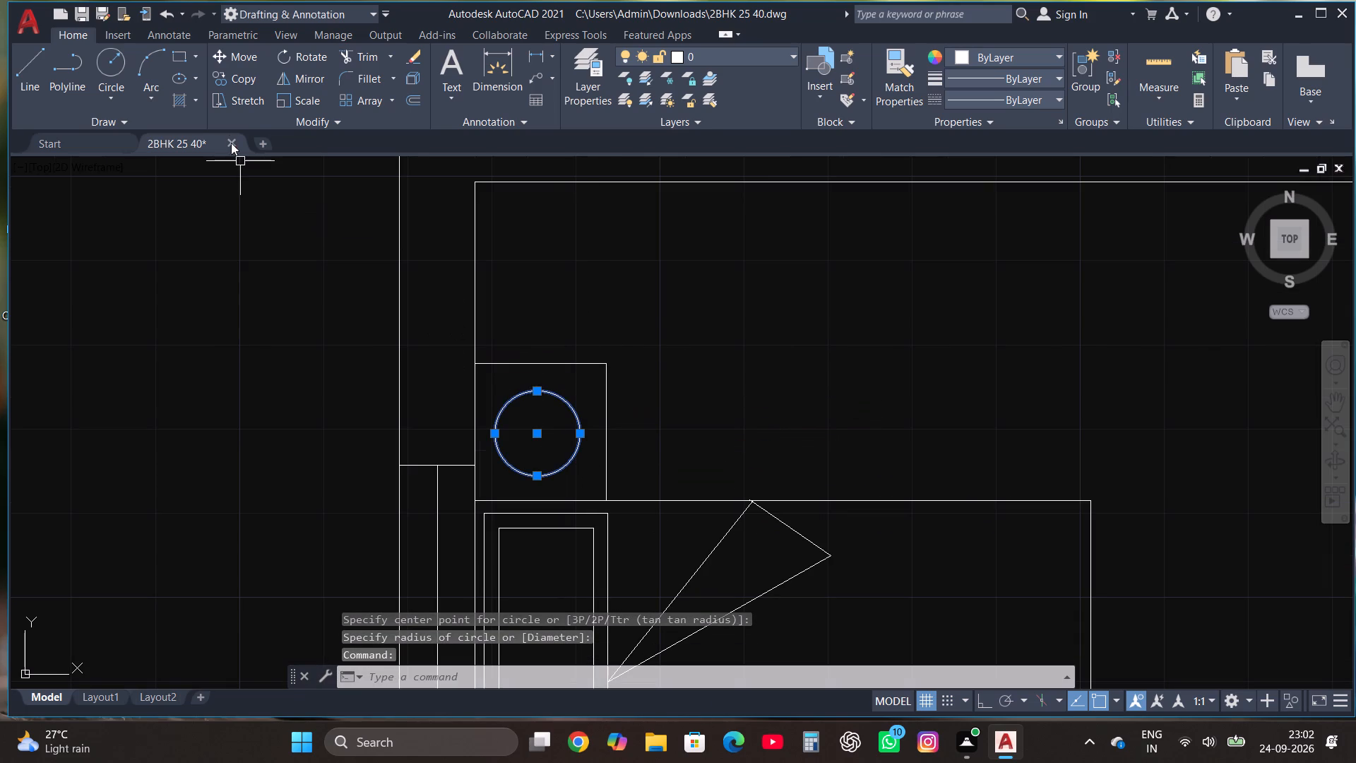
click(242, 79)
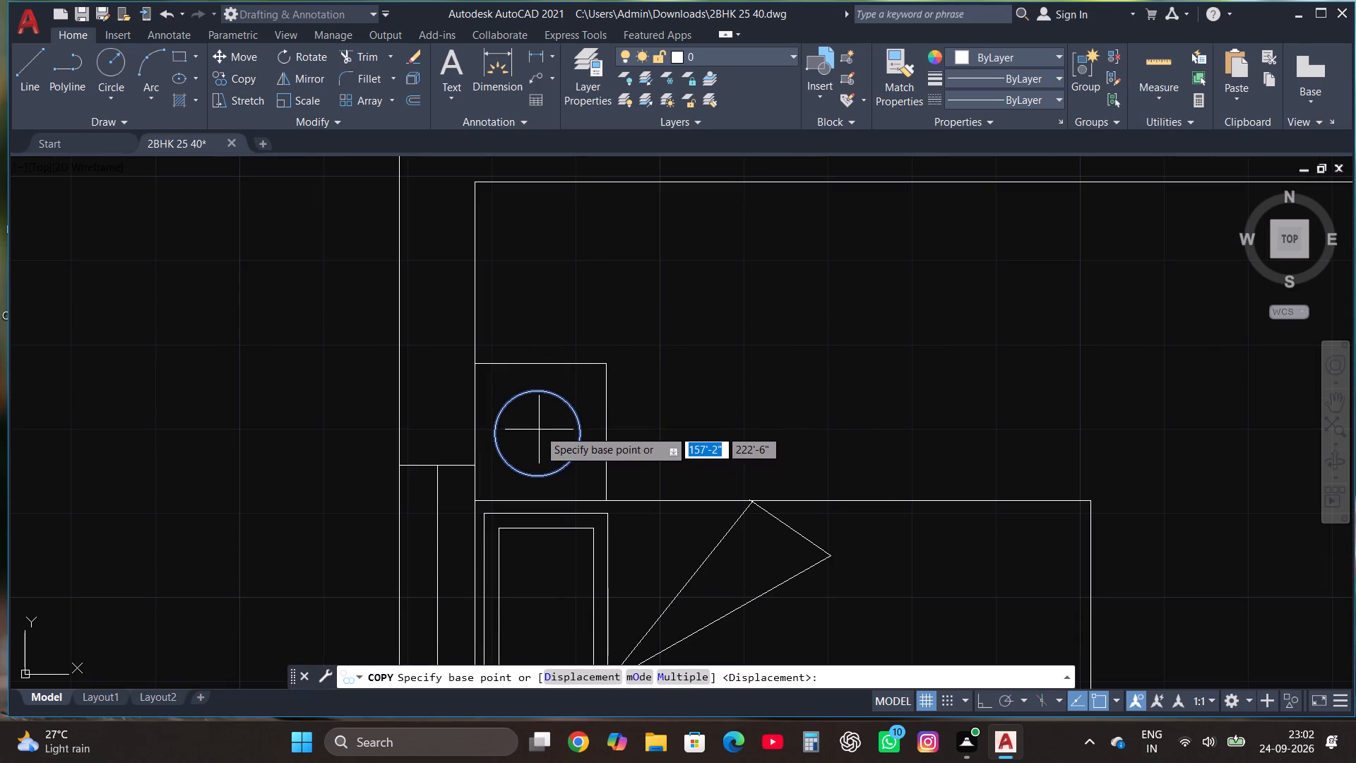
click(539, 430)
scroll(543, 405, down, 3)
scroll(545, 561, up, 3)
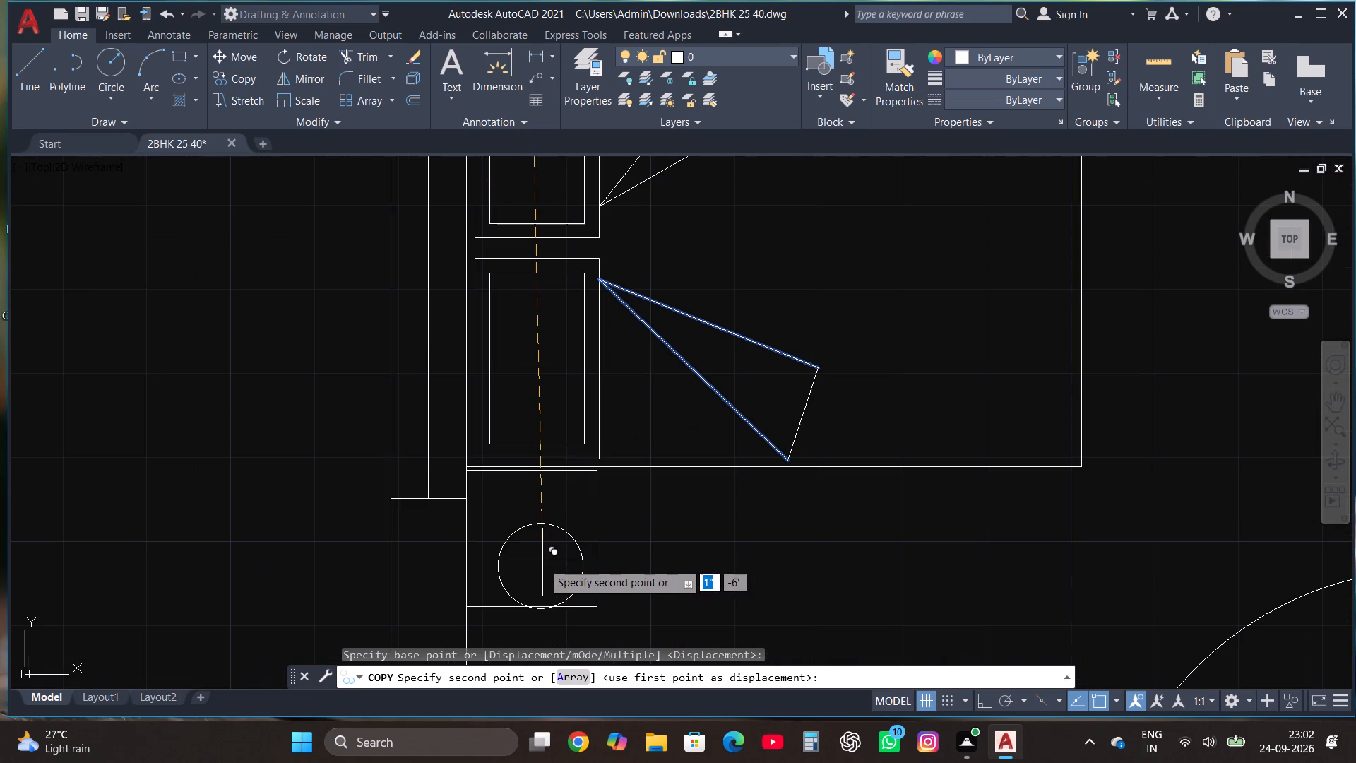
click(532, 535)
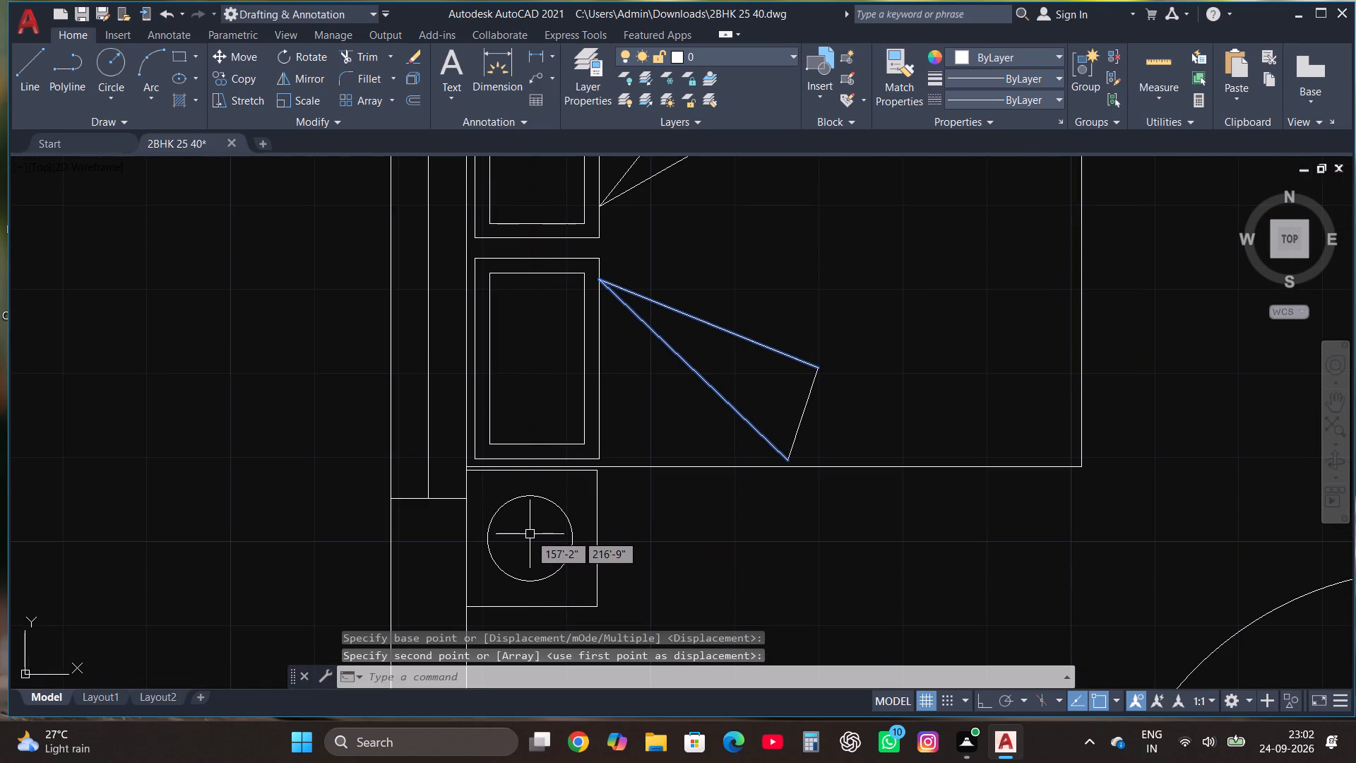
Copy the bed with its pillows, blanket folds, bedside tables and lamps into the empty space east of the floor plan.
scroll(525, 523, down, 2)
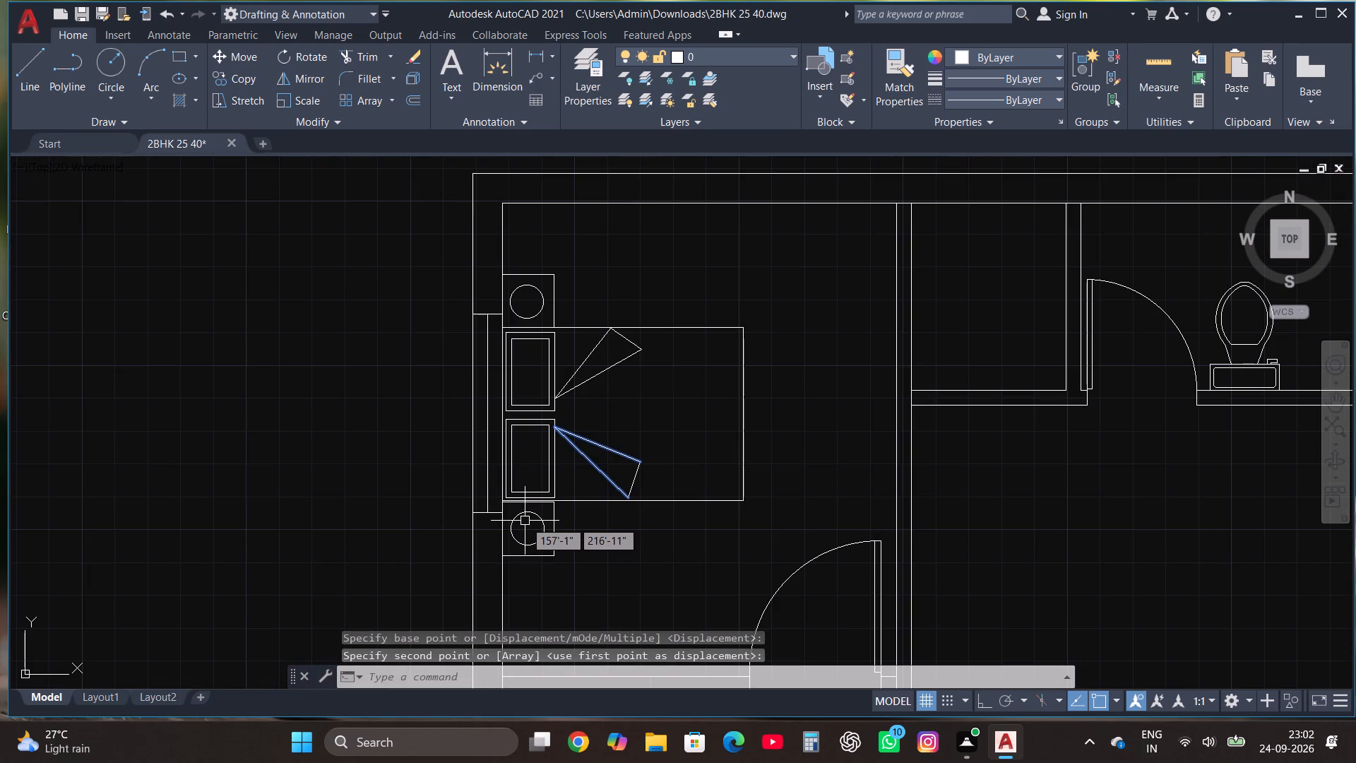
click(692, 567)
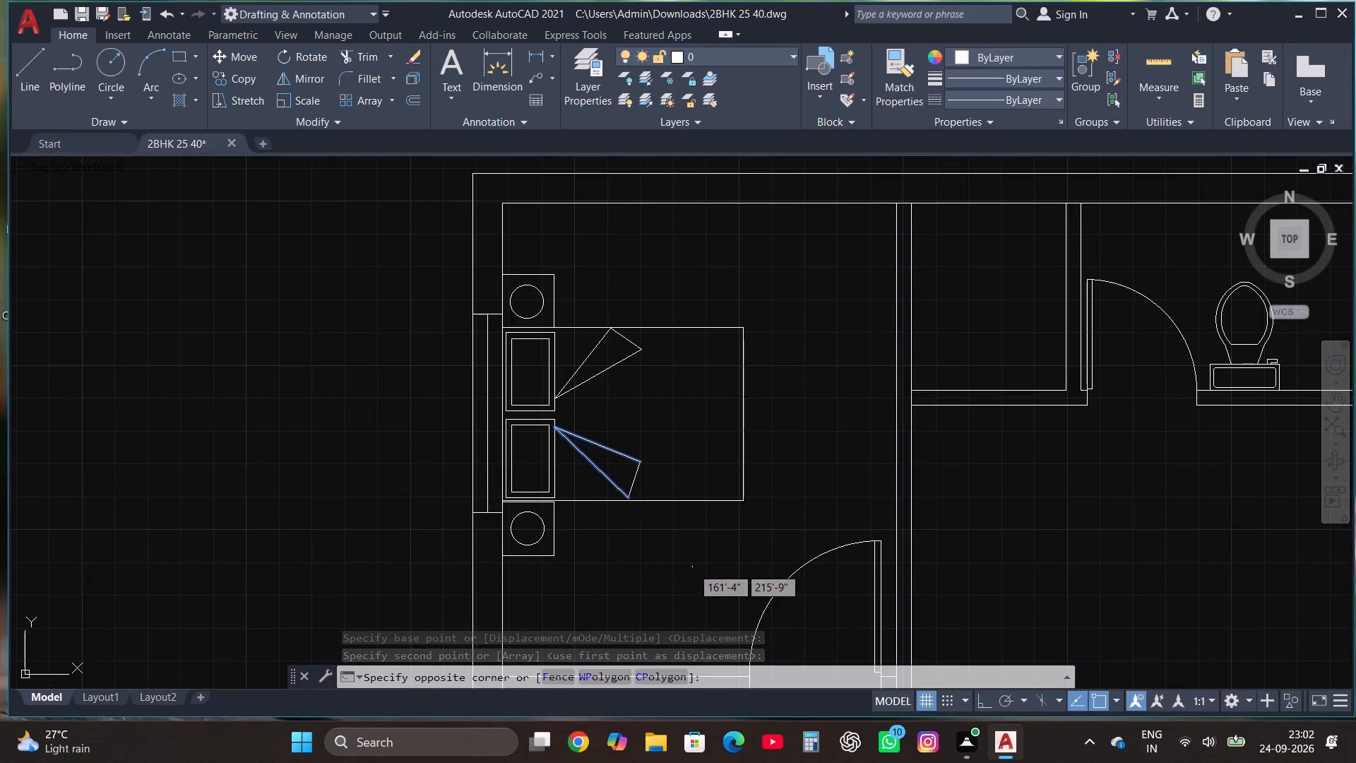
click(524, 259)
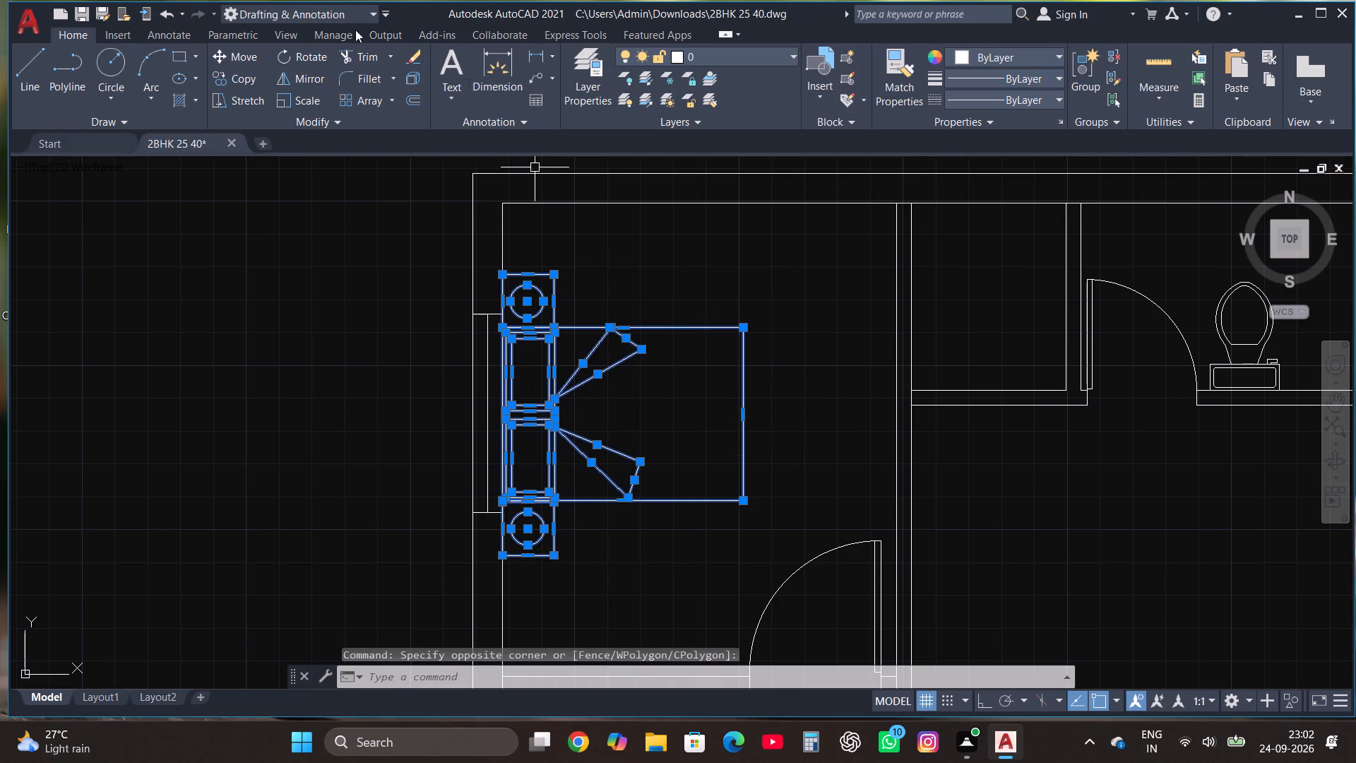
click(246, 78)
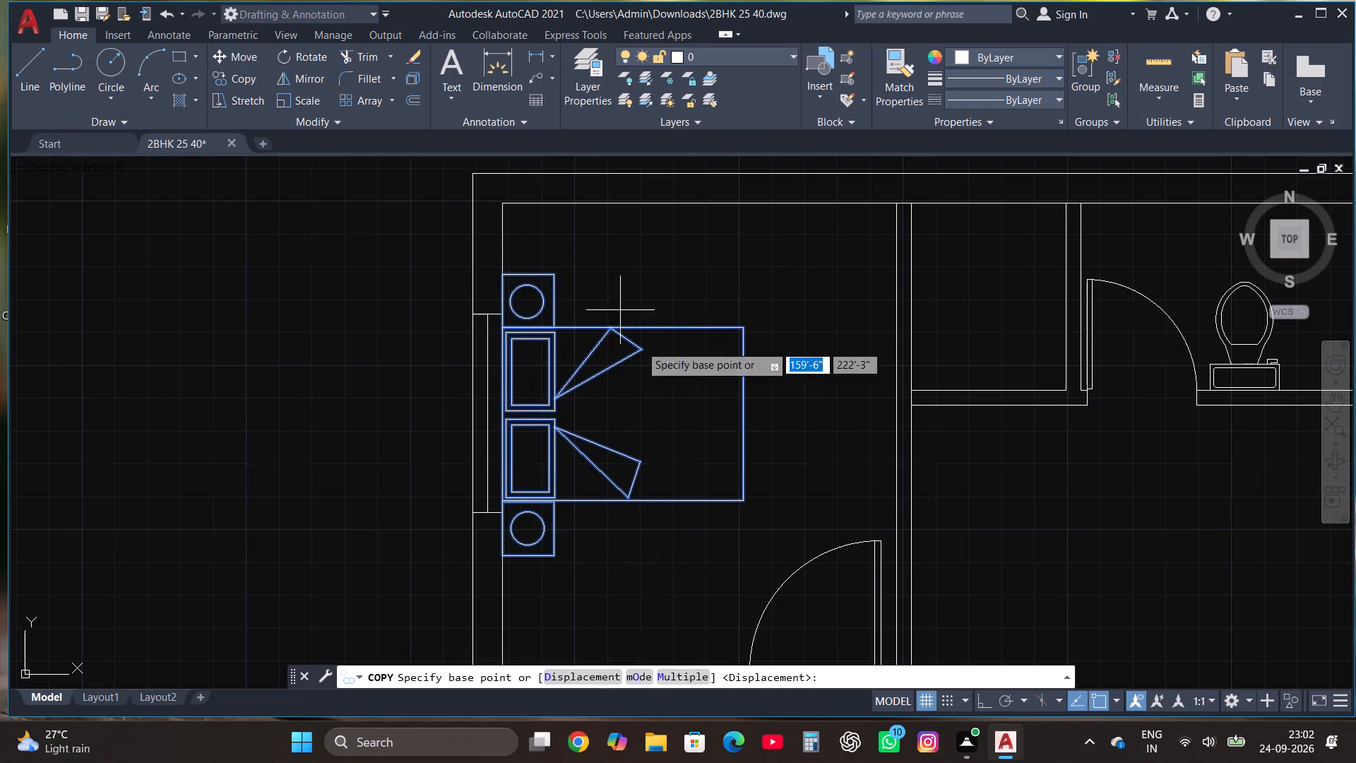
click(672, 419)
scroll(451, 426, down, 2)
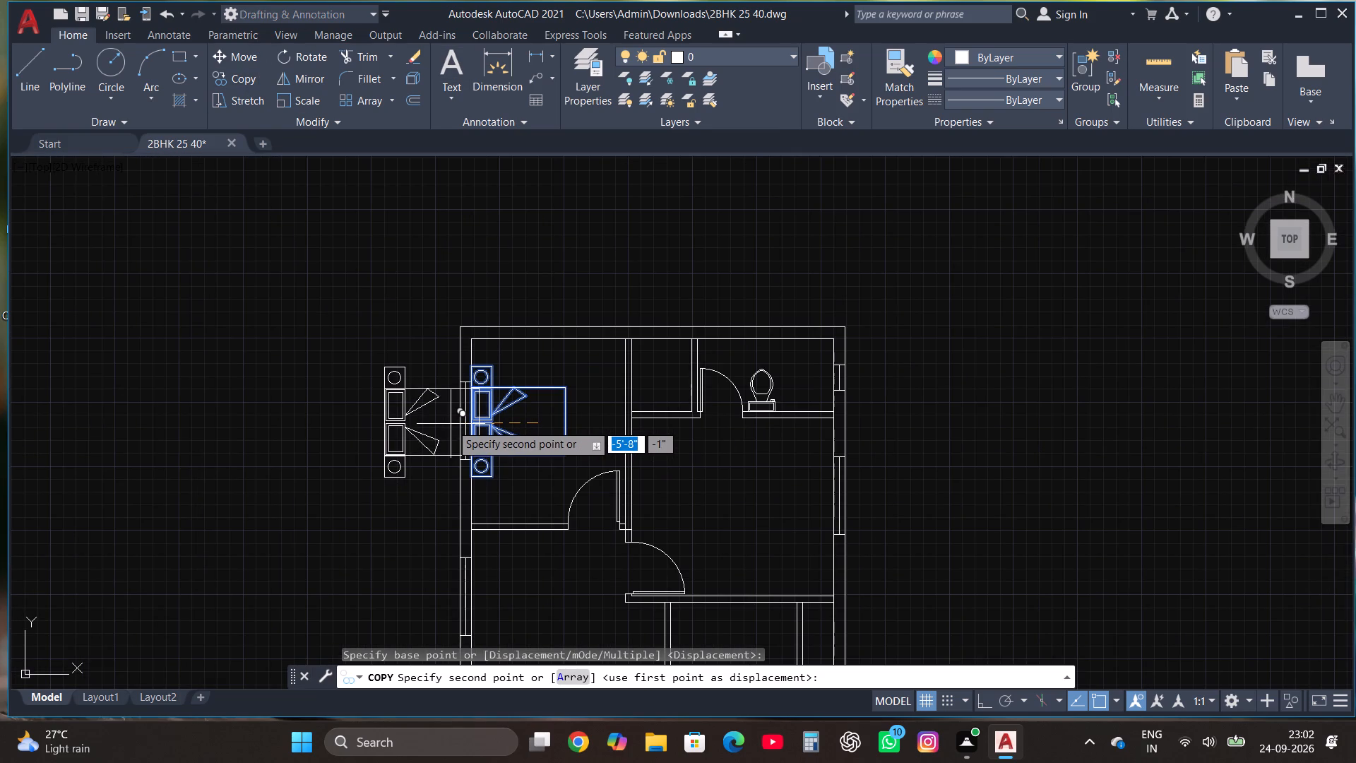
scroll(451, 424, down, 2)
scroll(713, 454, up, 1)
click(714, 454)
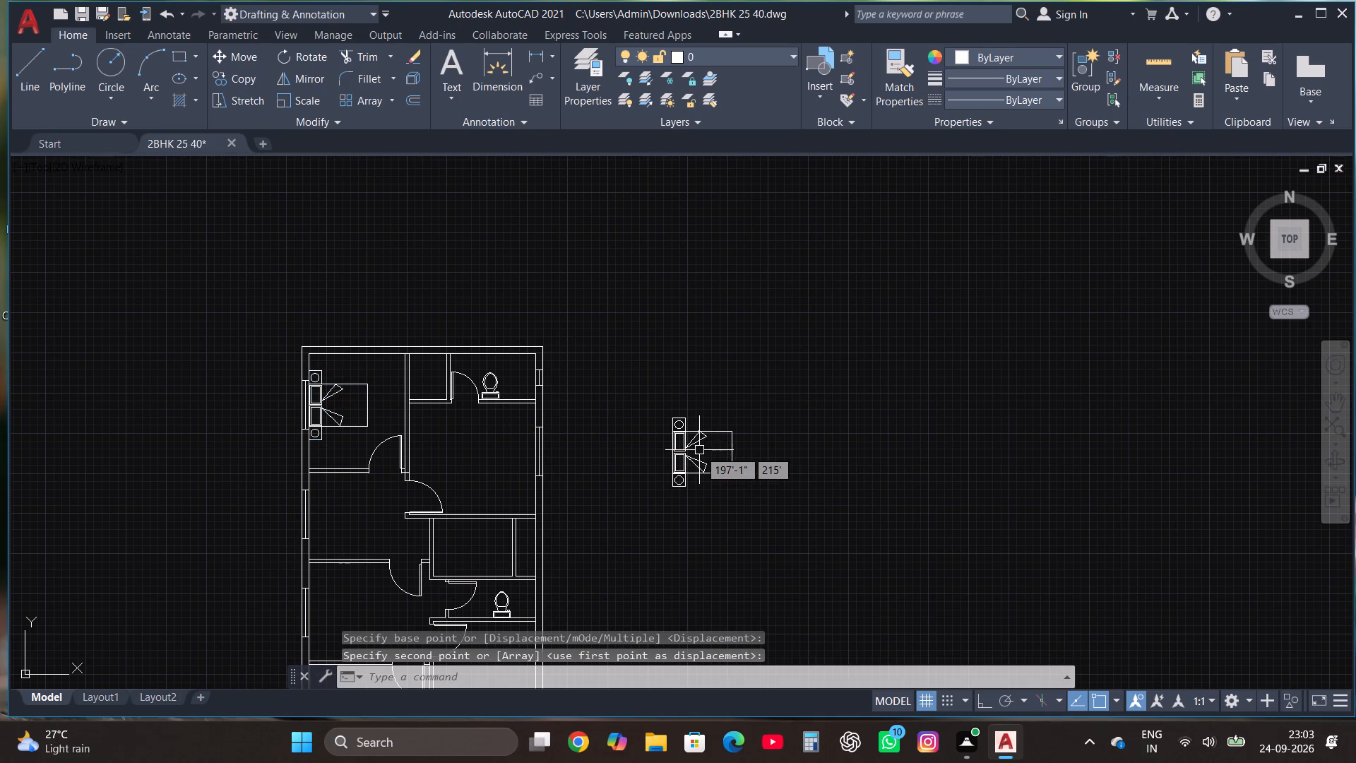
Rotate the copied bed set 180° about a point on the bed so its headboard faces east.
scroll(699, 450, up, 2)
click(821, 564)
click(563, 356)
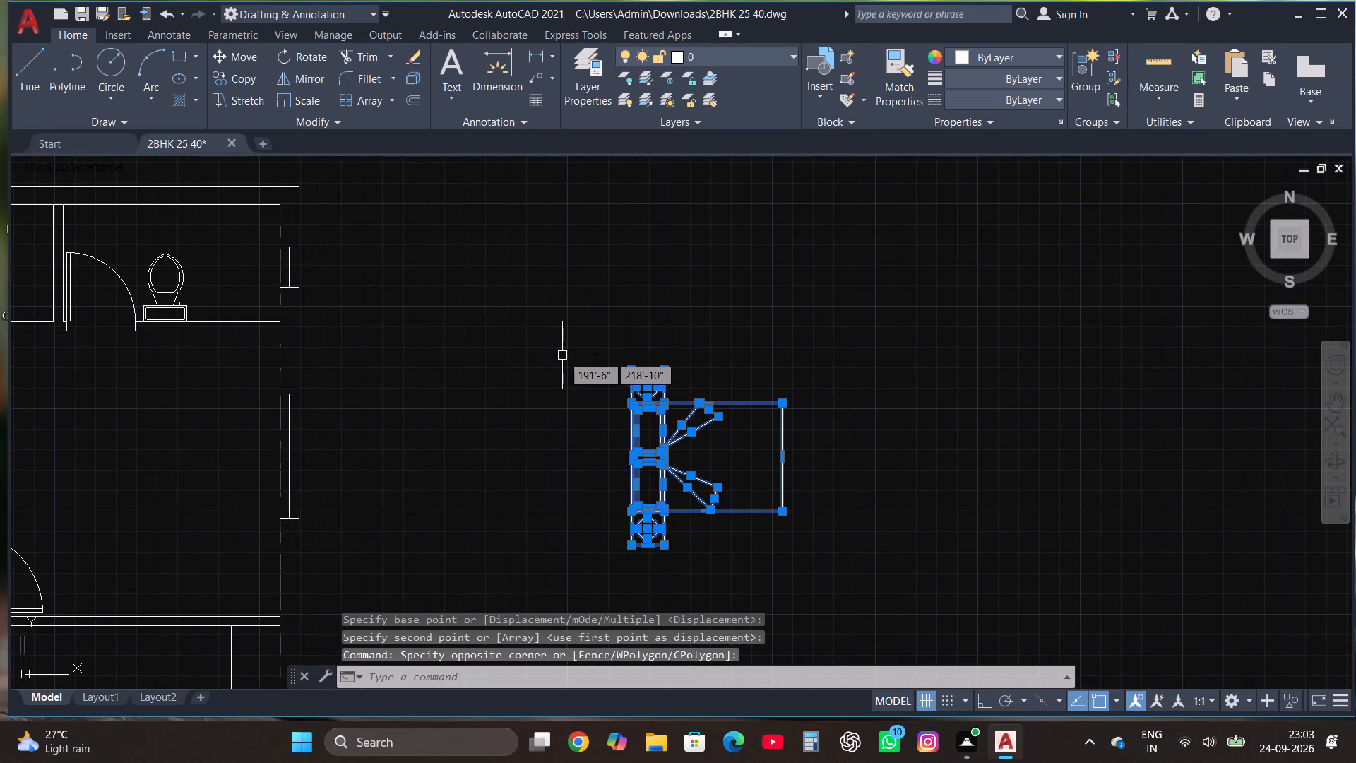
click(311, 55)
click(745, 463)
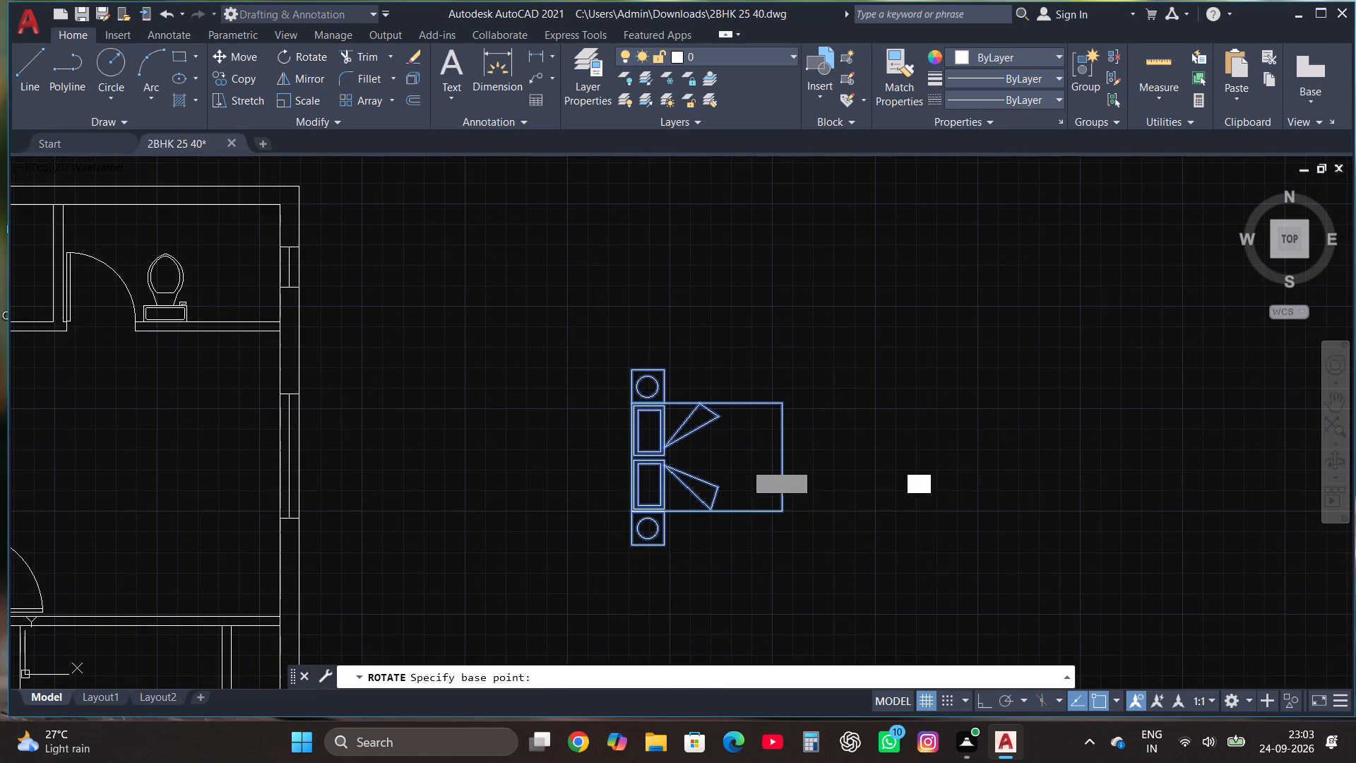
key(F8)
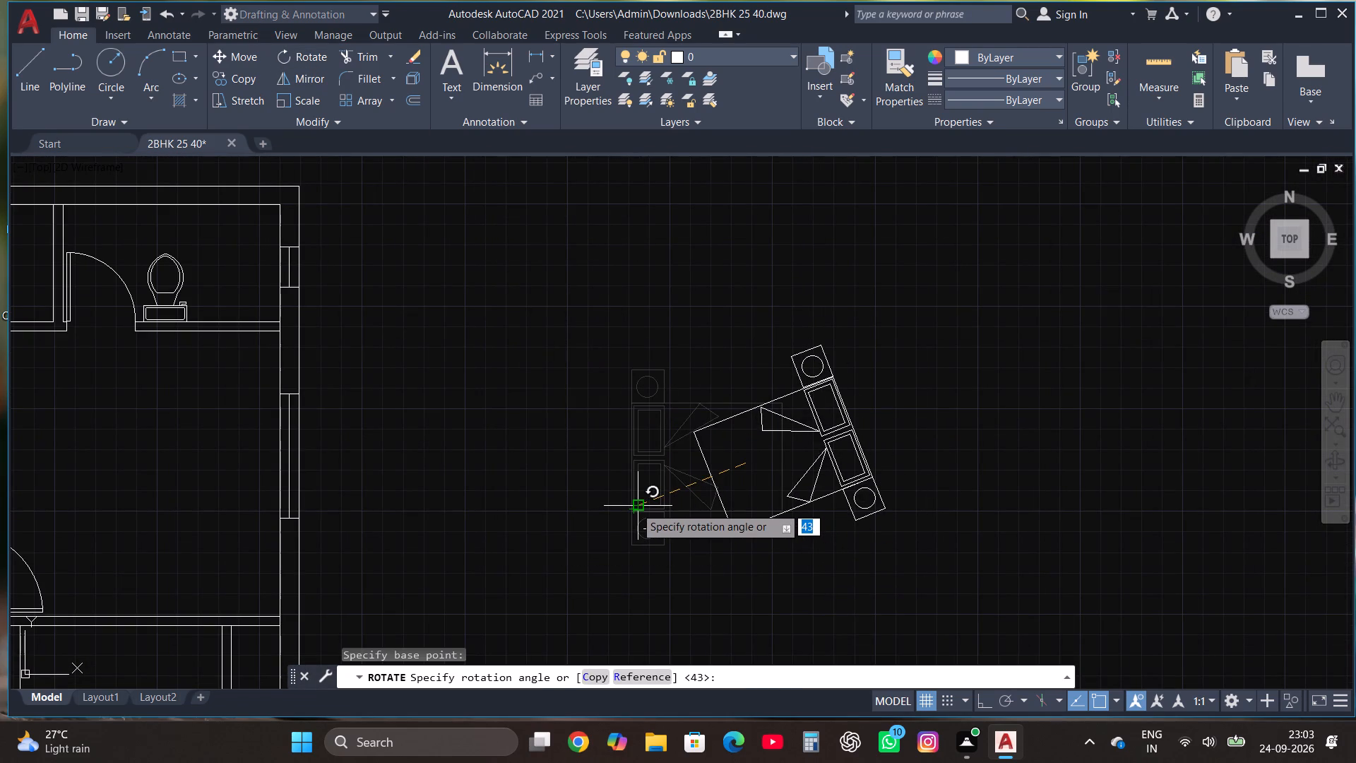
click(623, 451)
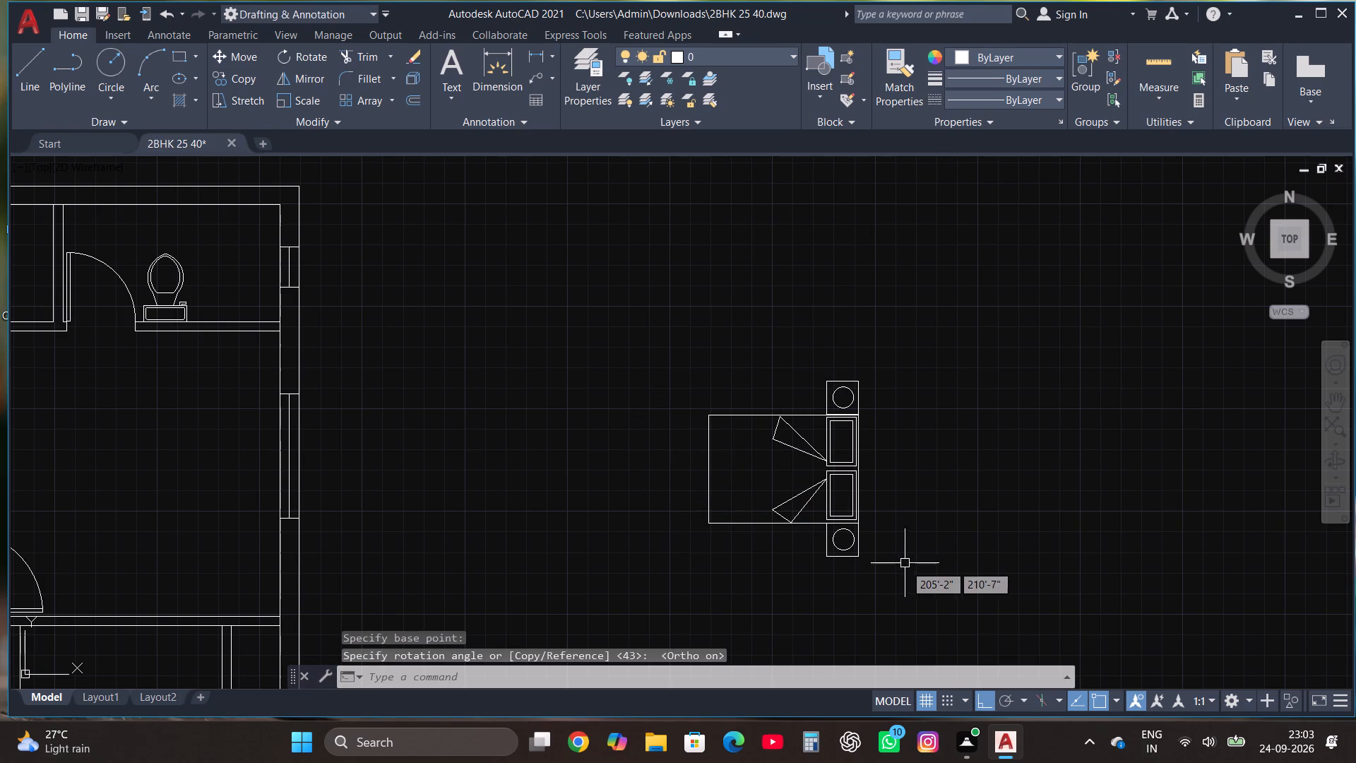
Move the rotated bed set by its upper outer bedside-table corner onto the east wall's inner face in the second bedroom.
click(908, 579)
click(644, 347)
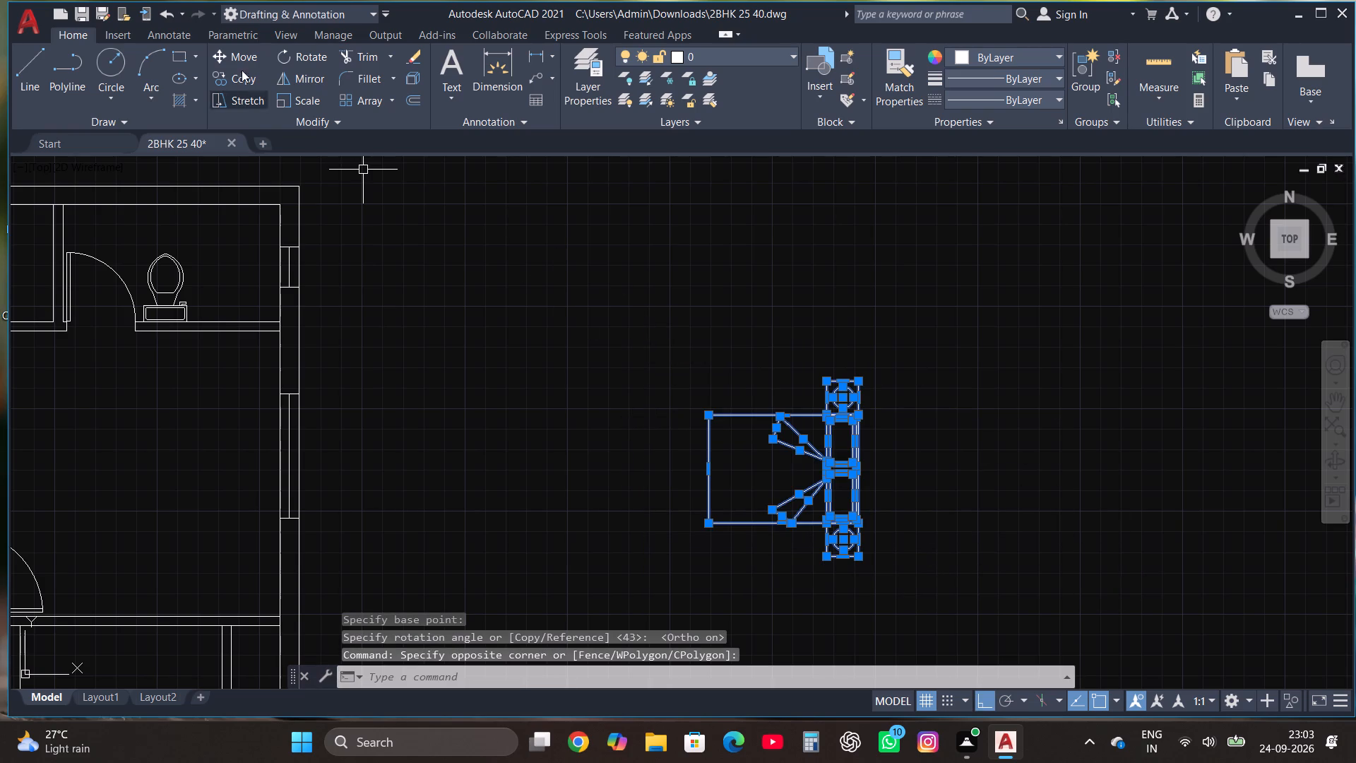
click(238, 56)
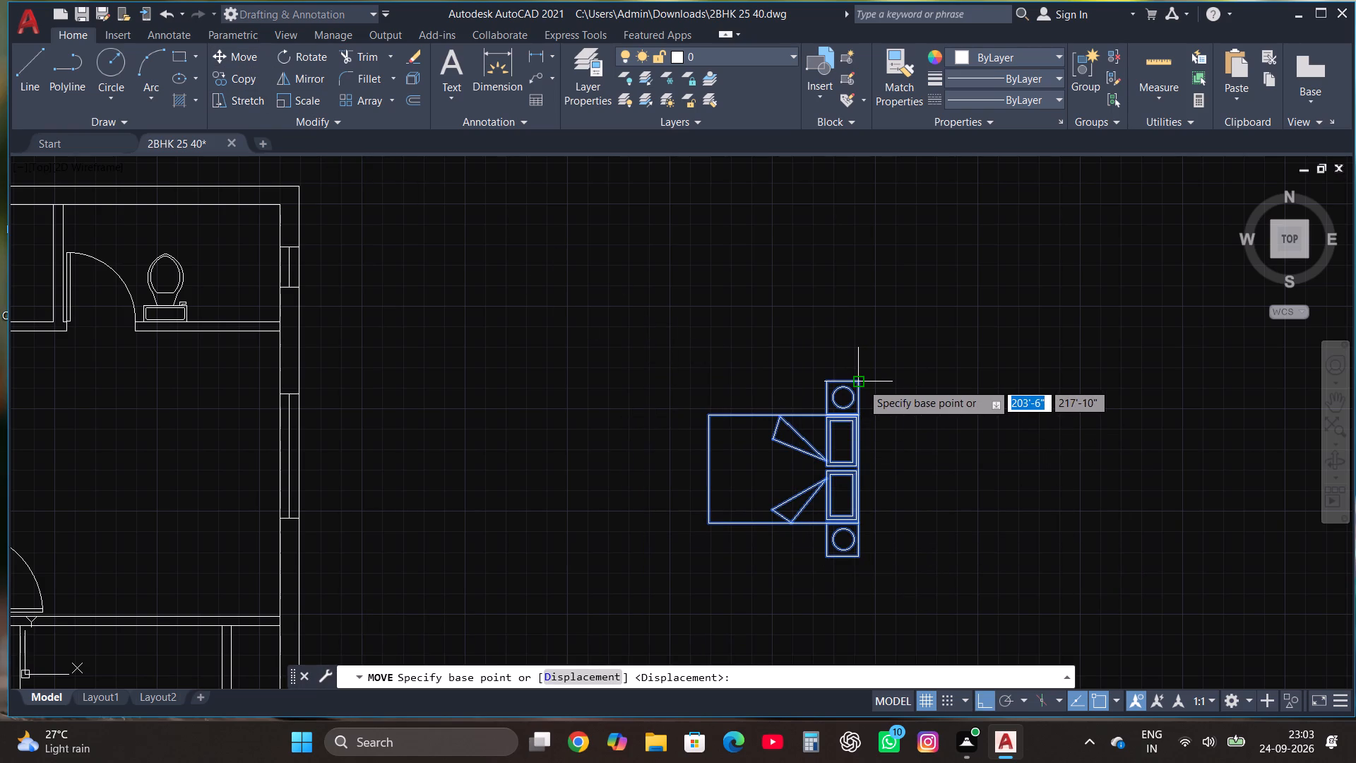
click(860, 383)
scroll(936, 332, down, 2)
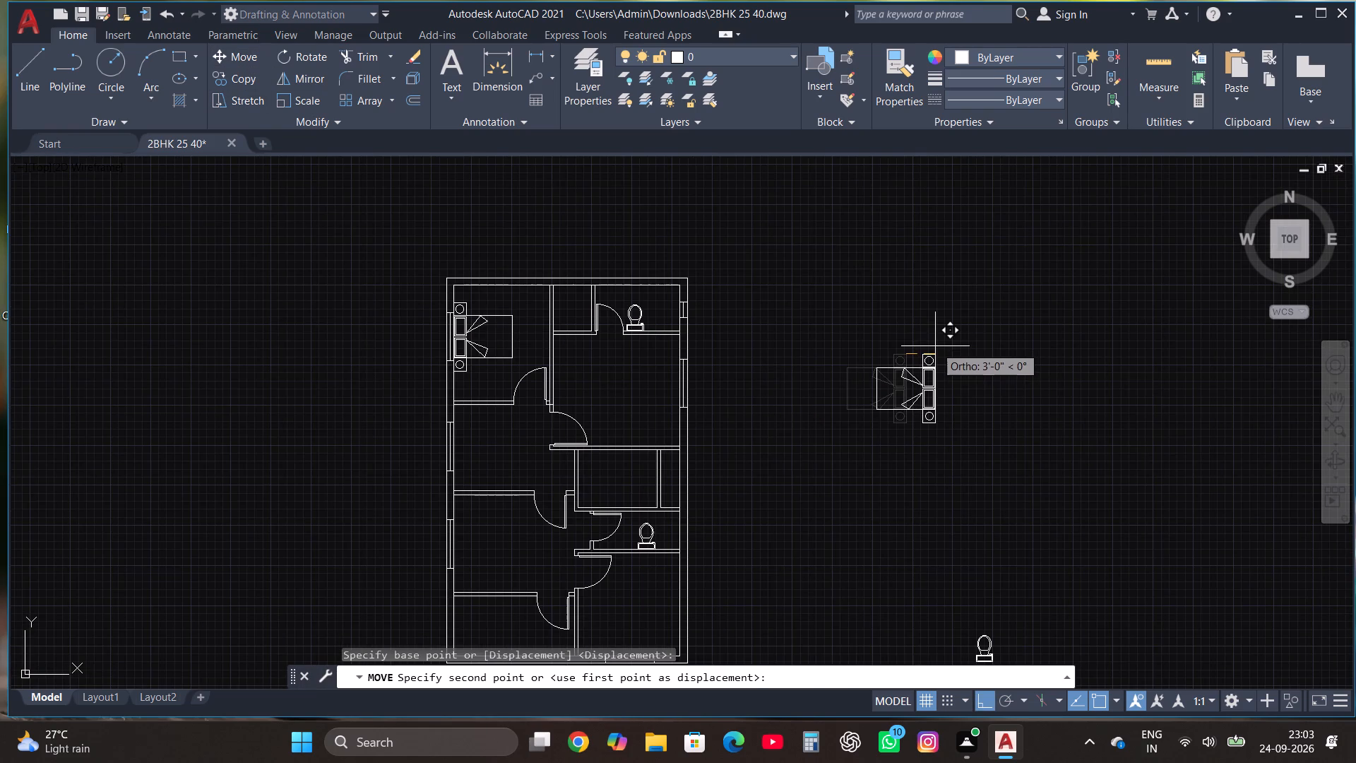
key(F8)
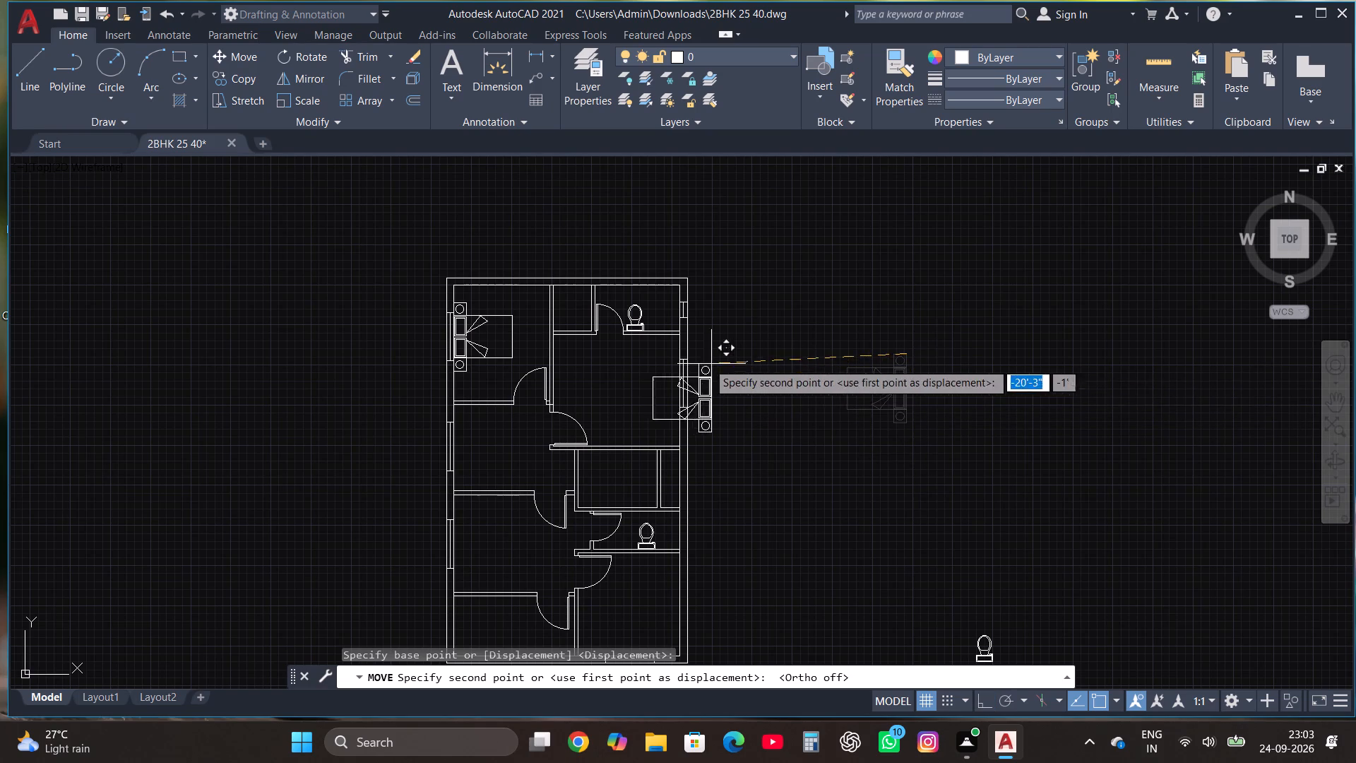
scroll(696, 355, up, 3)
click(635, 345)
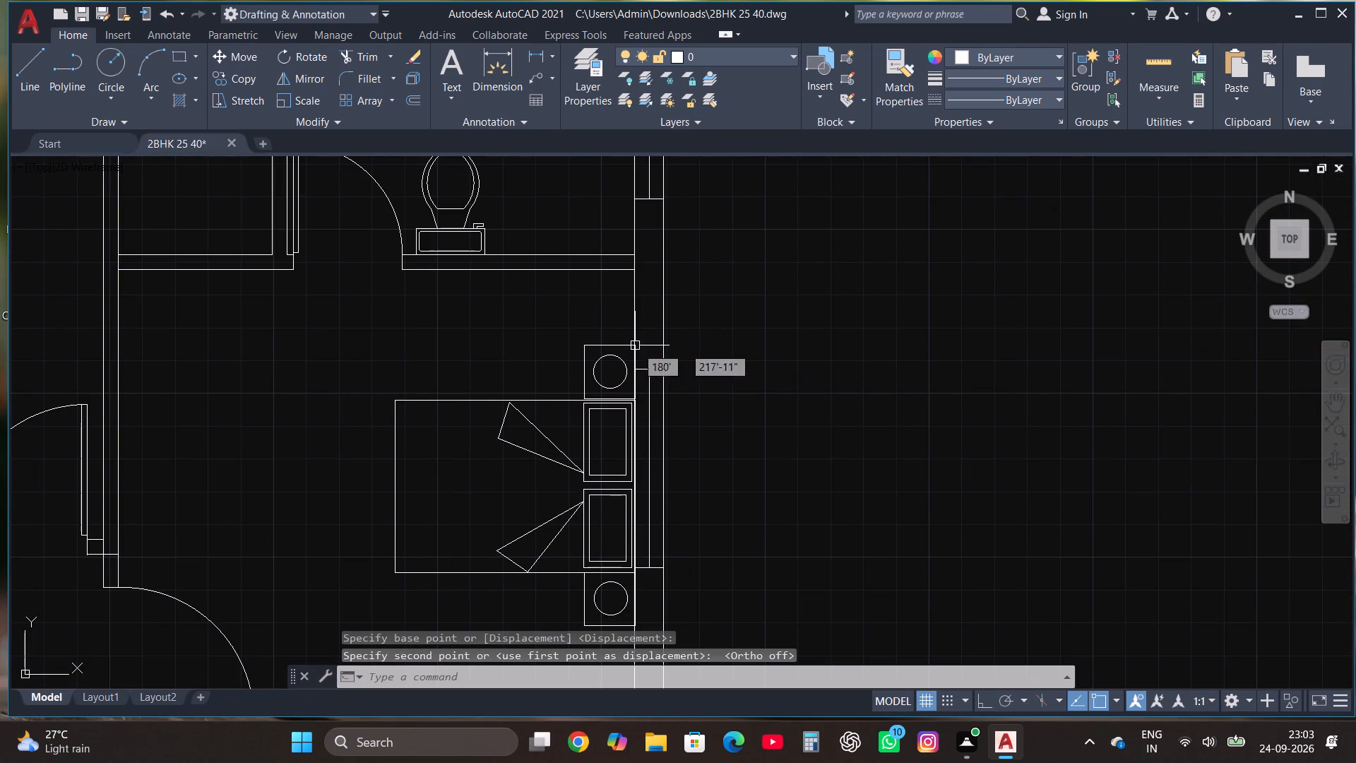
Draw a washbasin rectangle about 1'-11" wide against the north wall of the upper toilet, between the door and the WC.
scroll(1004, 367, down, 1)
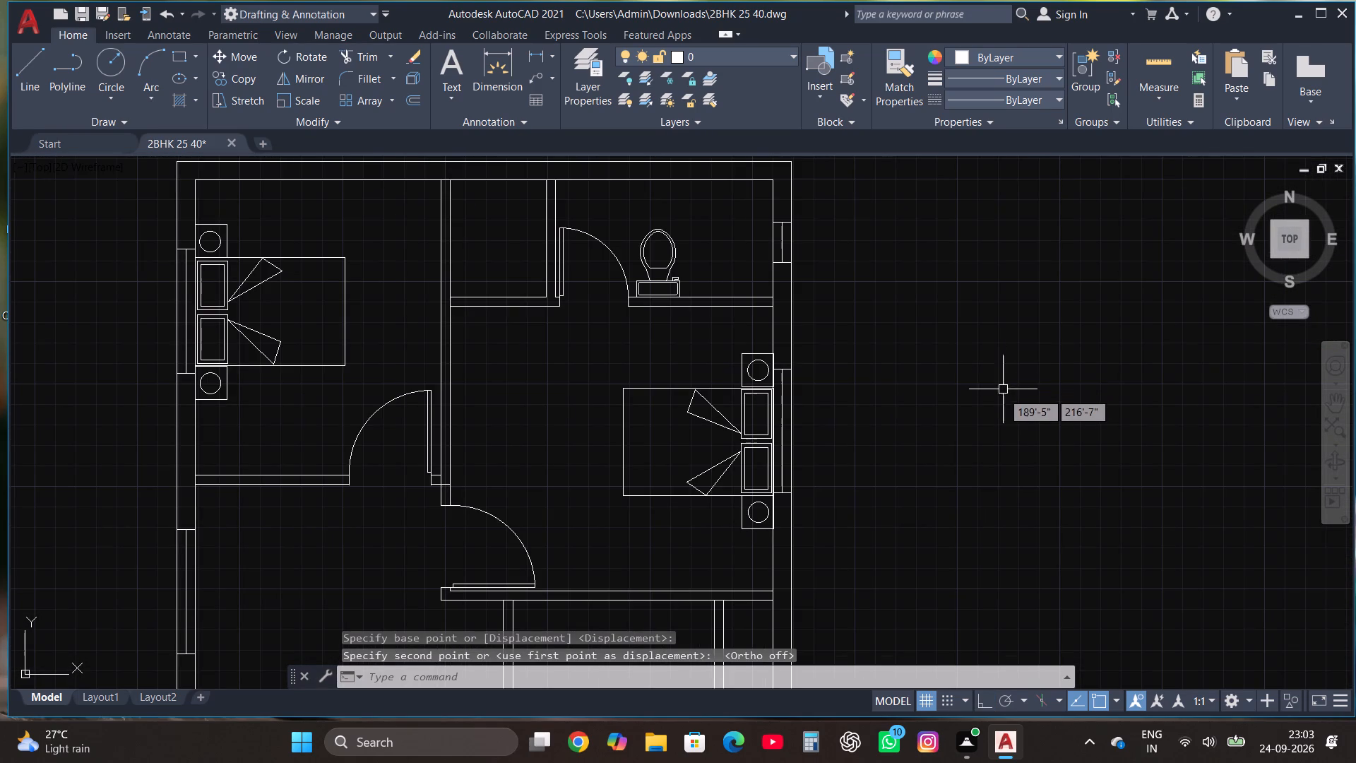
scroll(997, 478, down, 1)
scroll(744, 283, up, 3)
scroll(856, 300, up, 1)
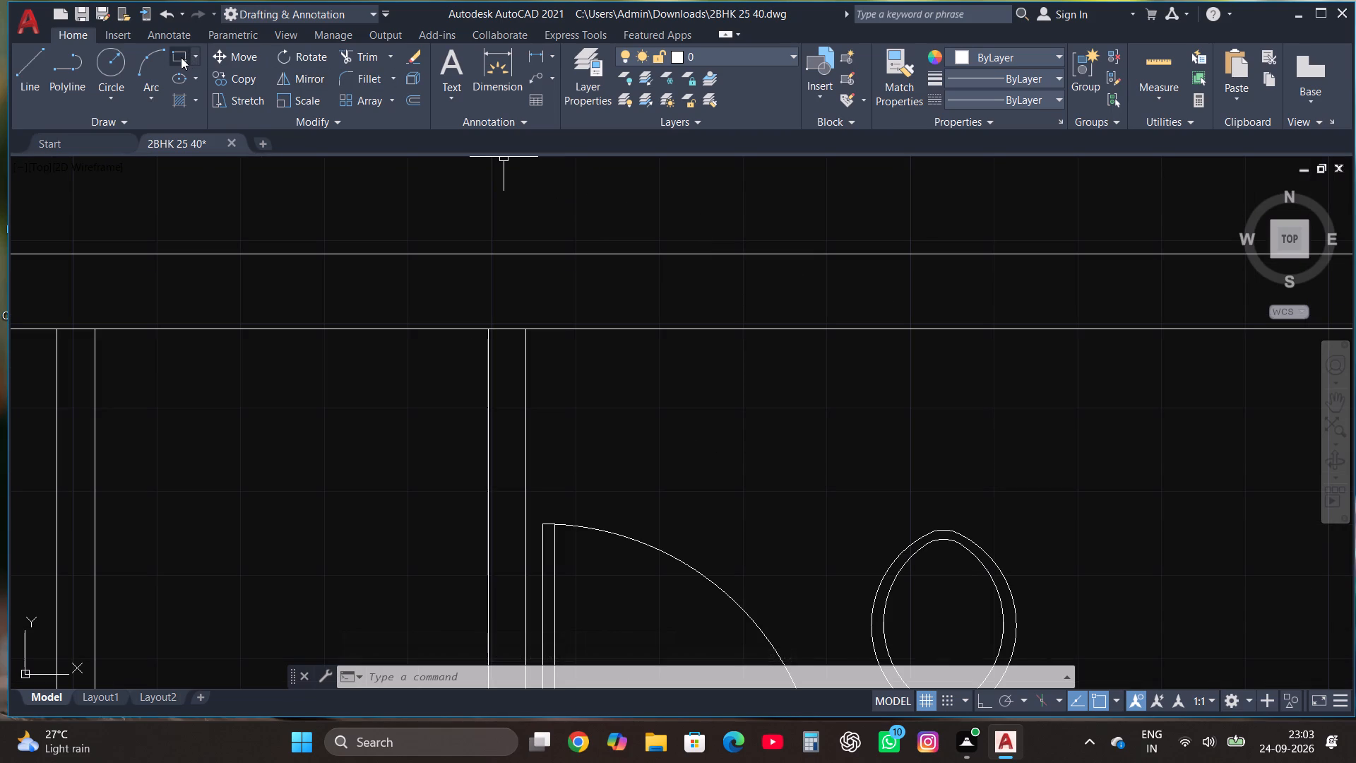
click(181, 57)
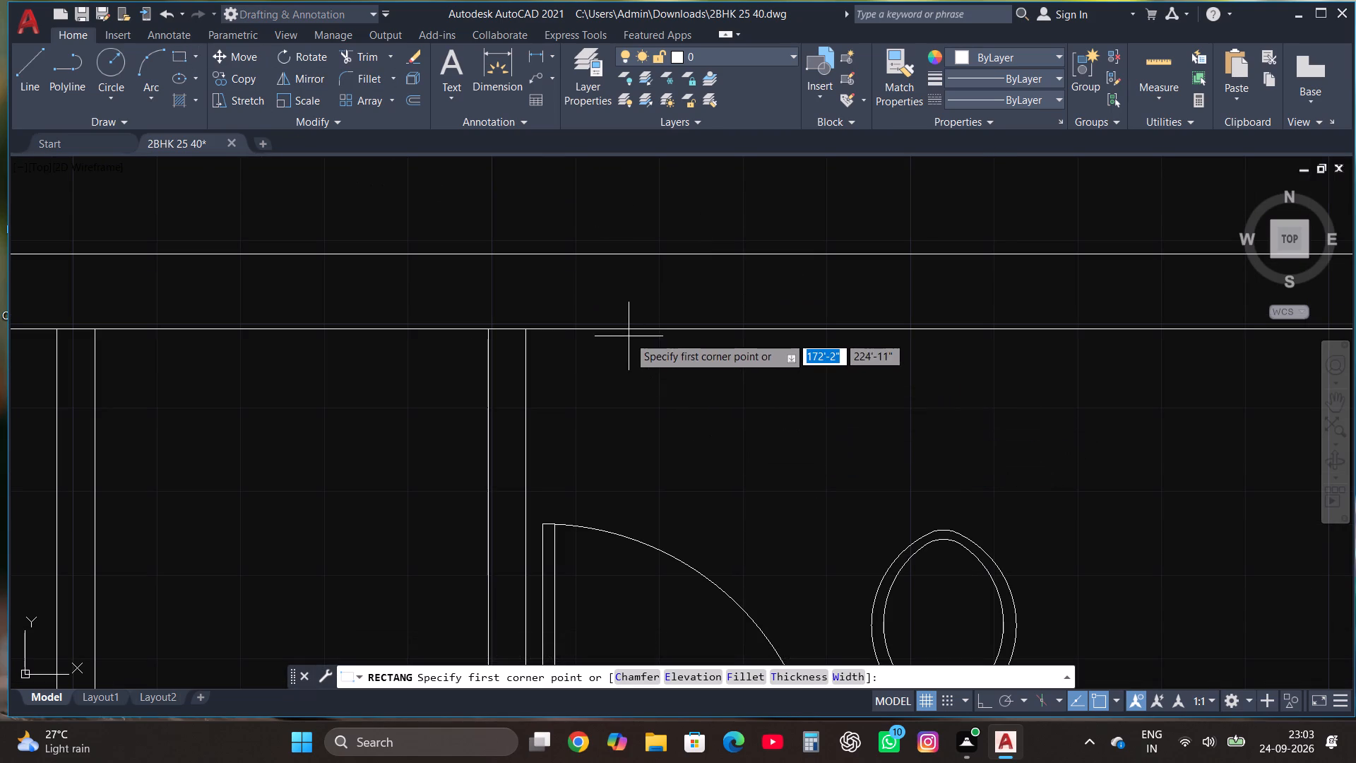
click(617, 329)
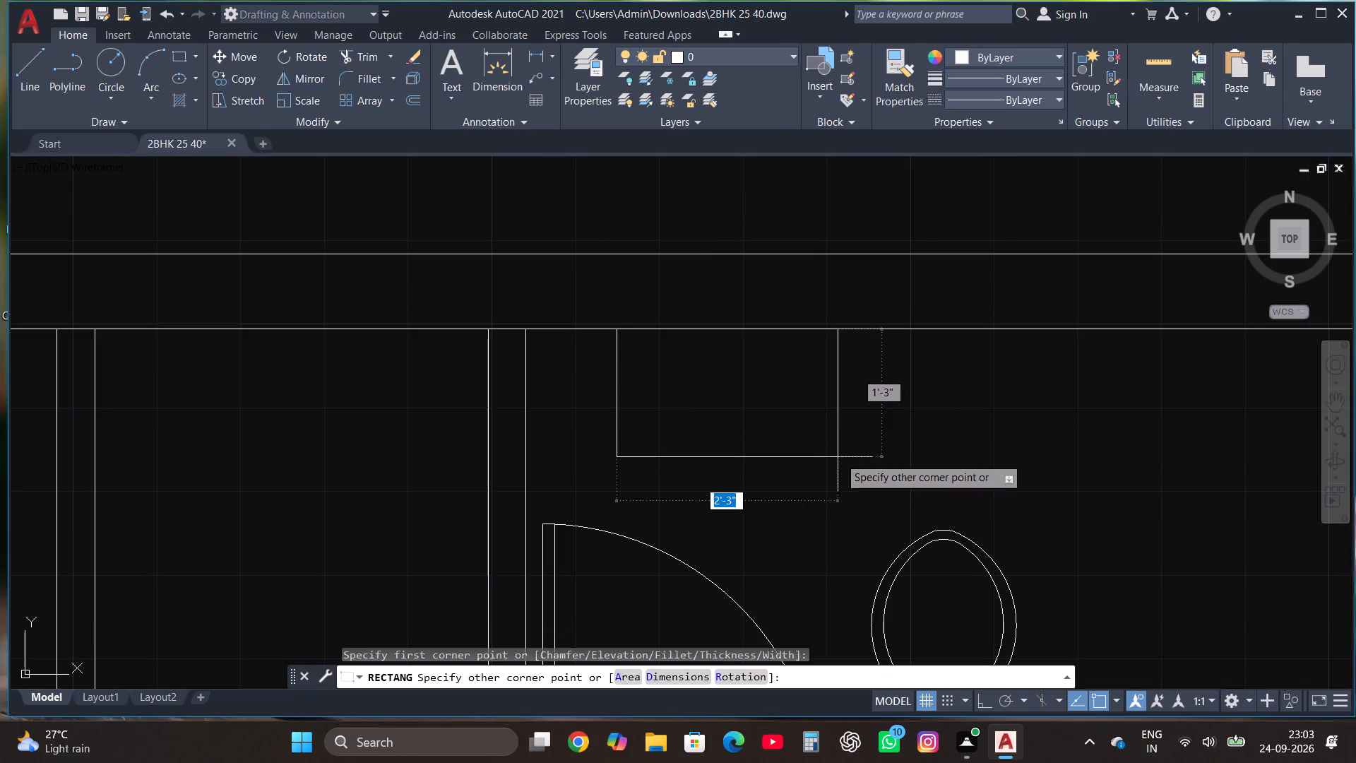
click(807, 445)
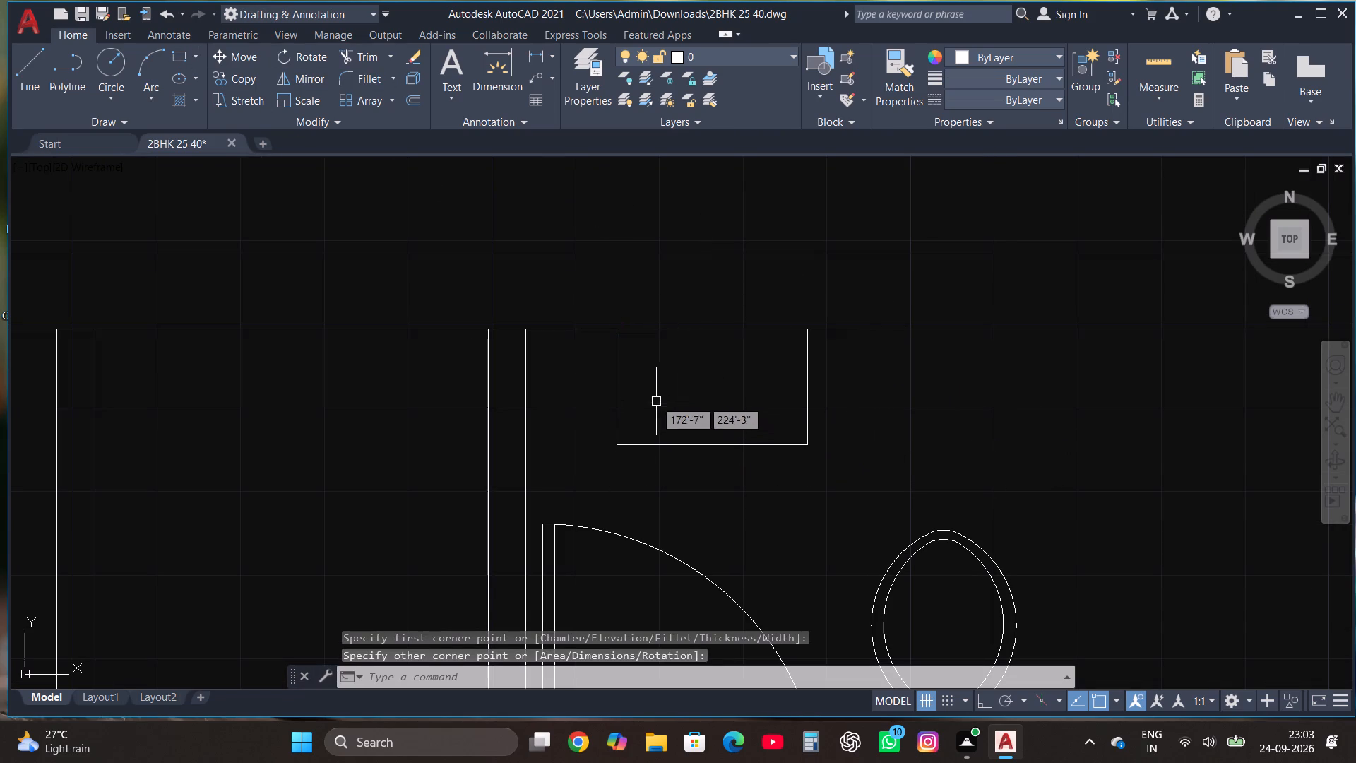
Offset the washbasin rectangle slightly outward, picking two points for the distance, to form its outer rim.
click(617, 379)
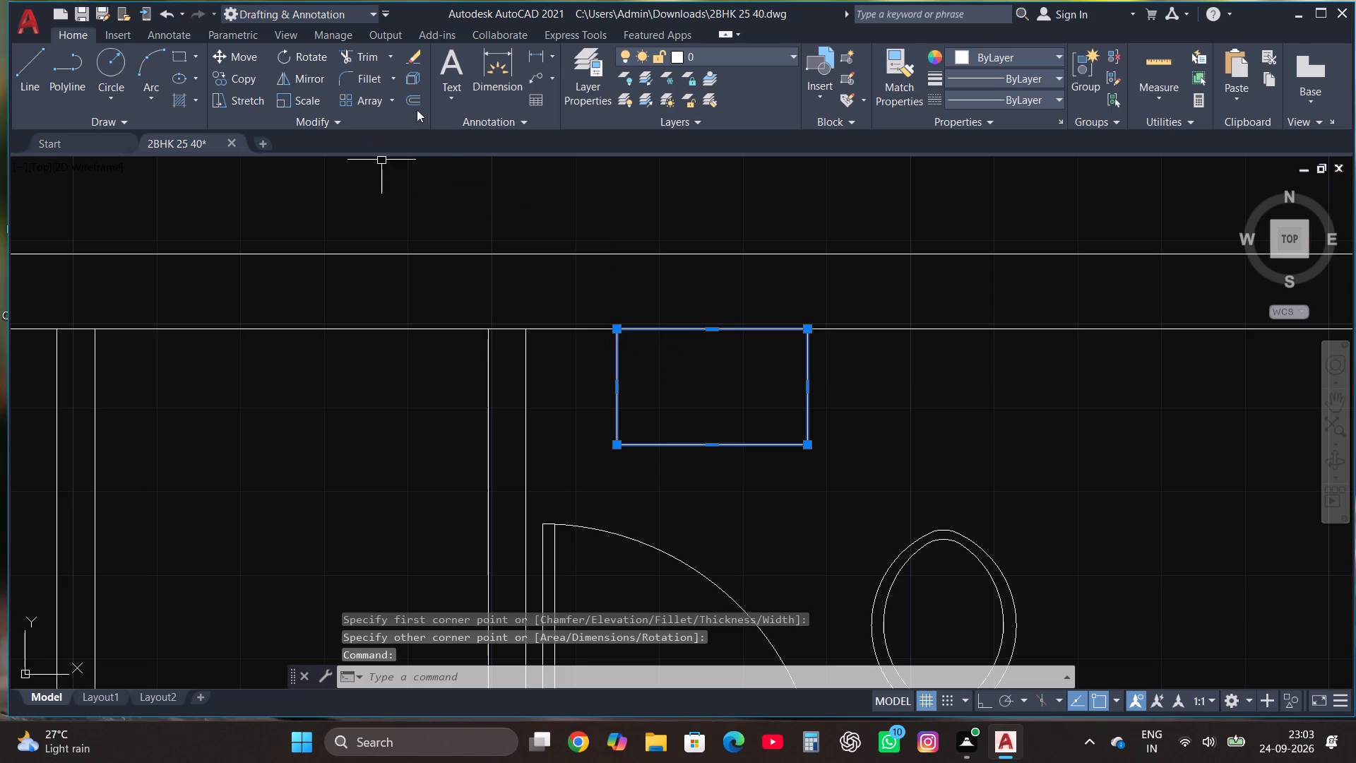
click(417, 102)
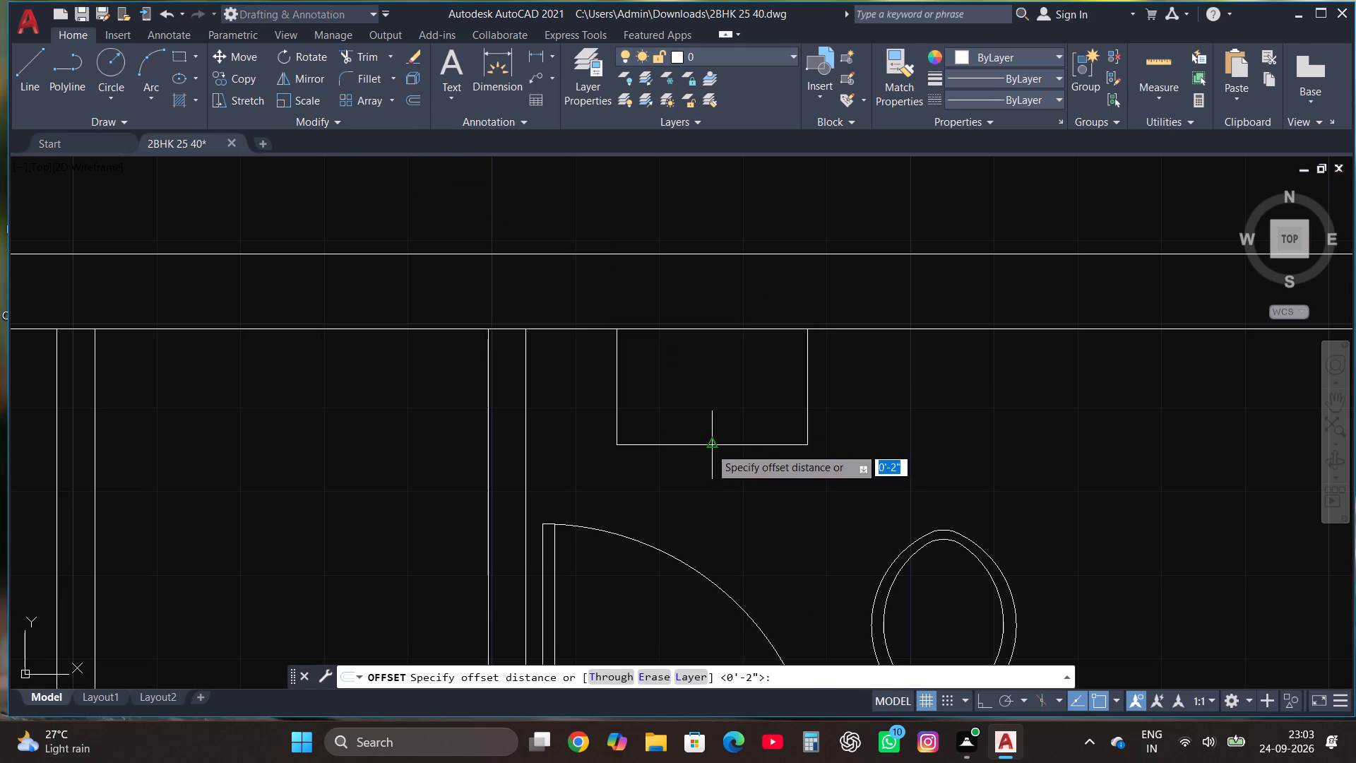
click(710, 444)
click(715, 452)
click(716, 469)
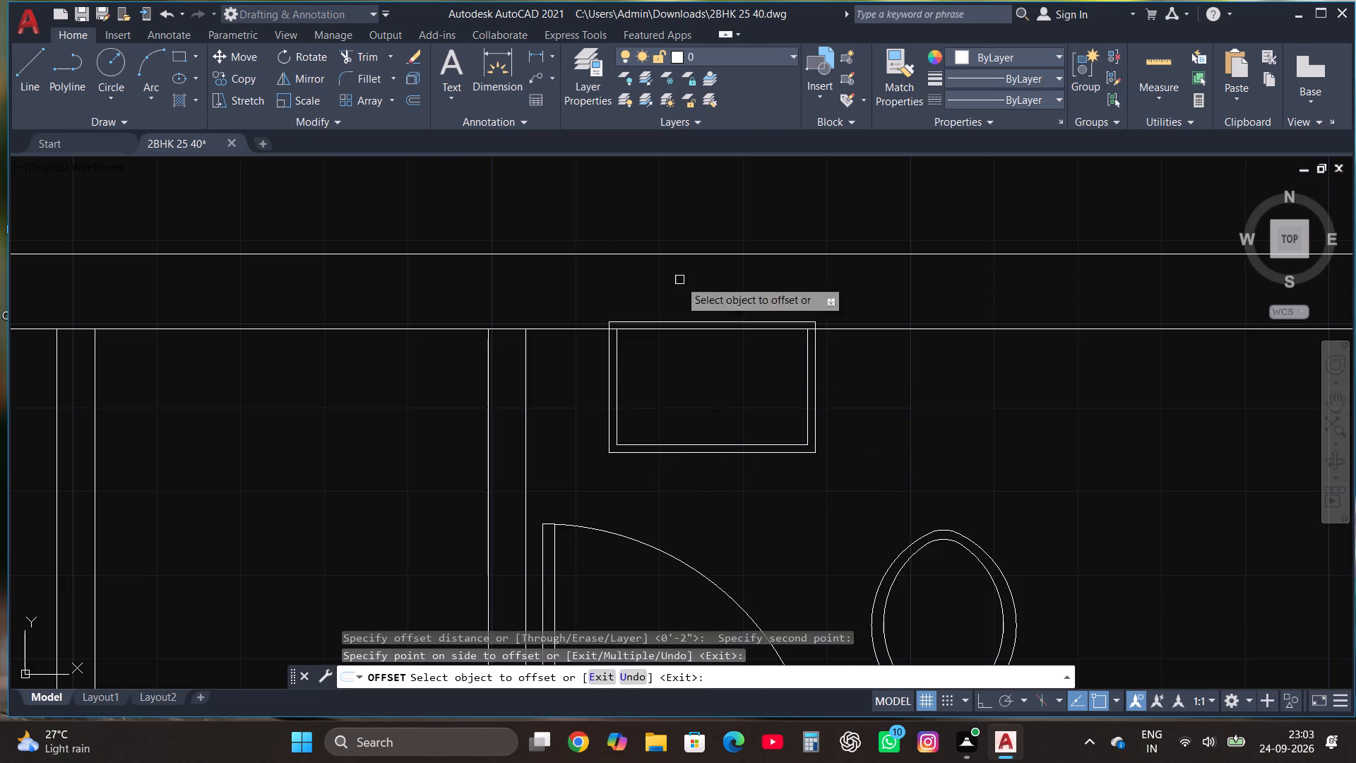
Trim the parts of the washbasin's outer rim that extend into the north wall.
click(363, 57)
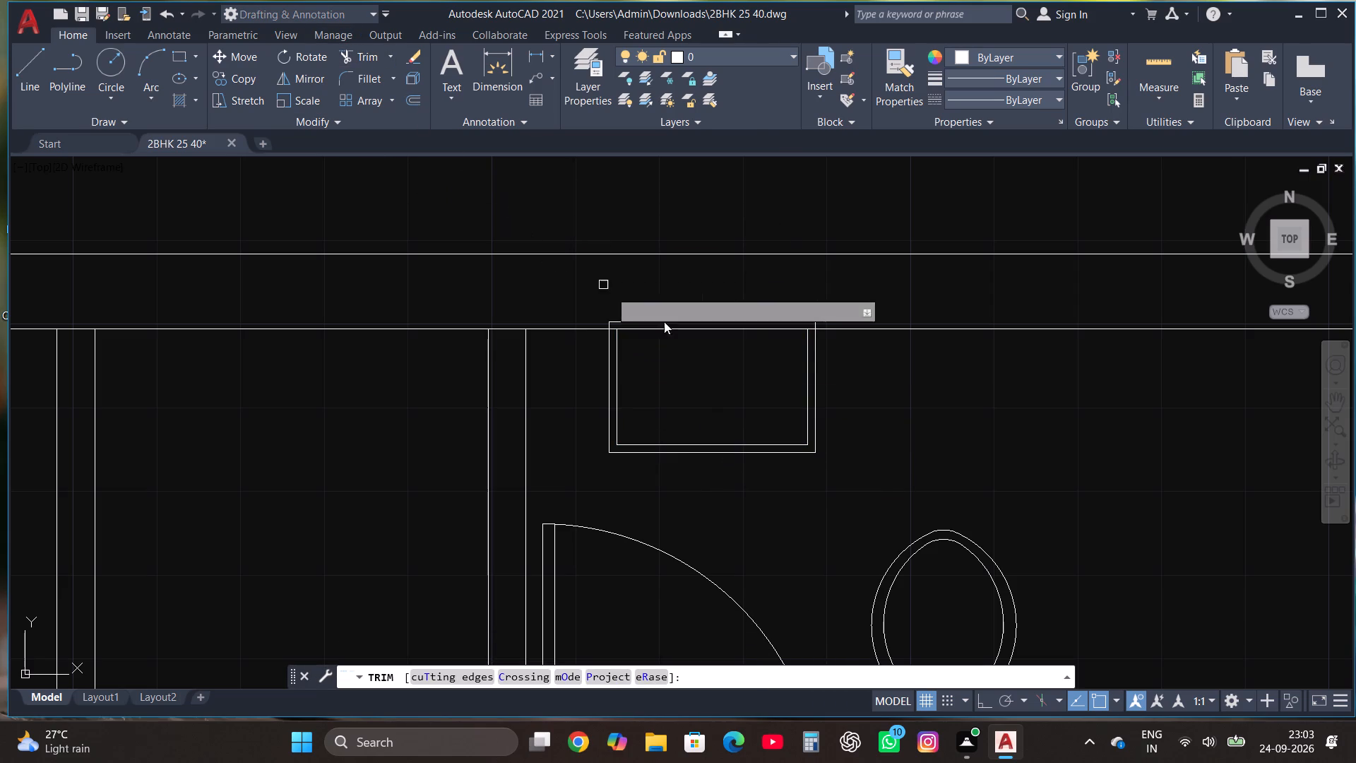
click(693, 319)
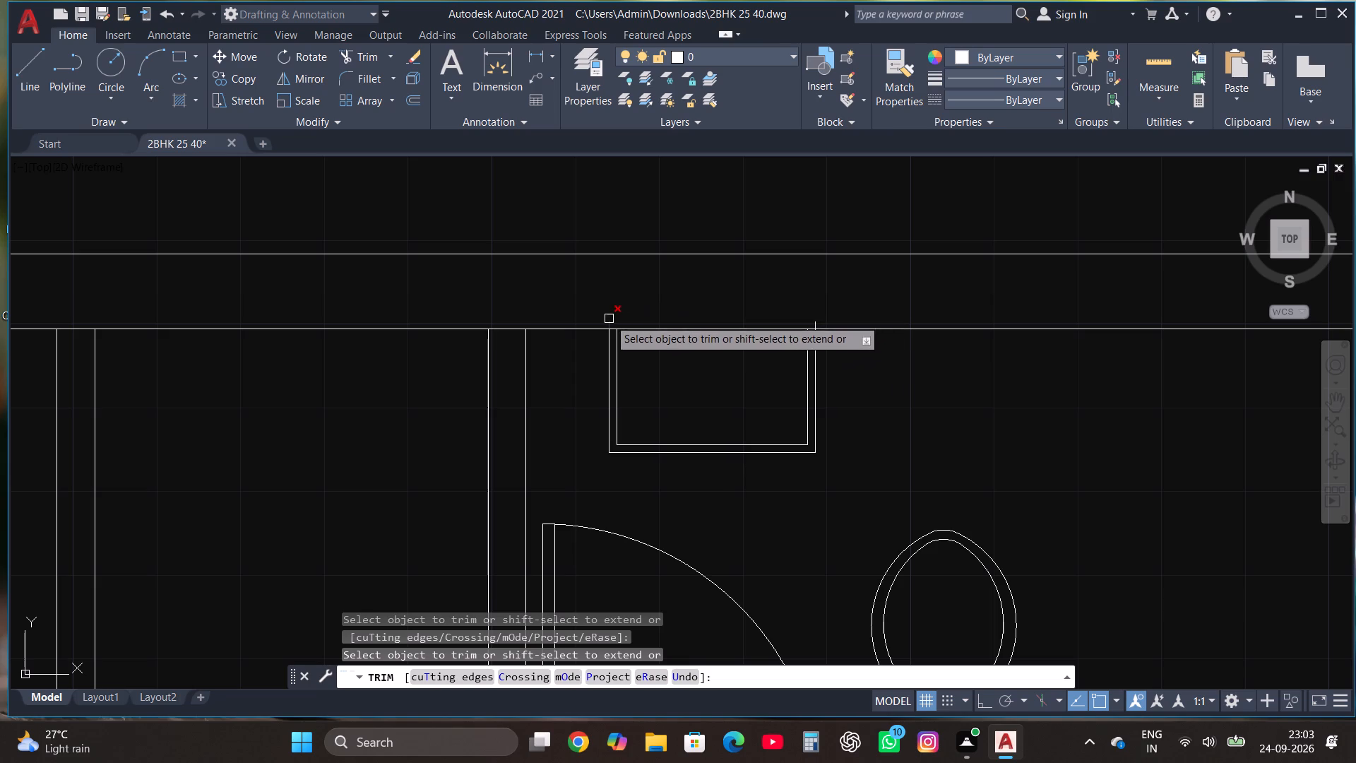
click(608, 320)
click(820, 320)
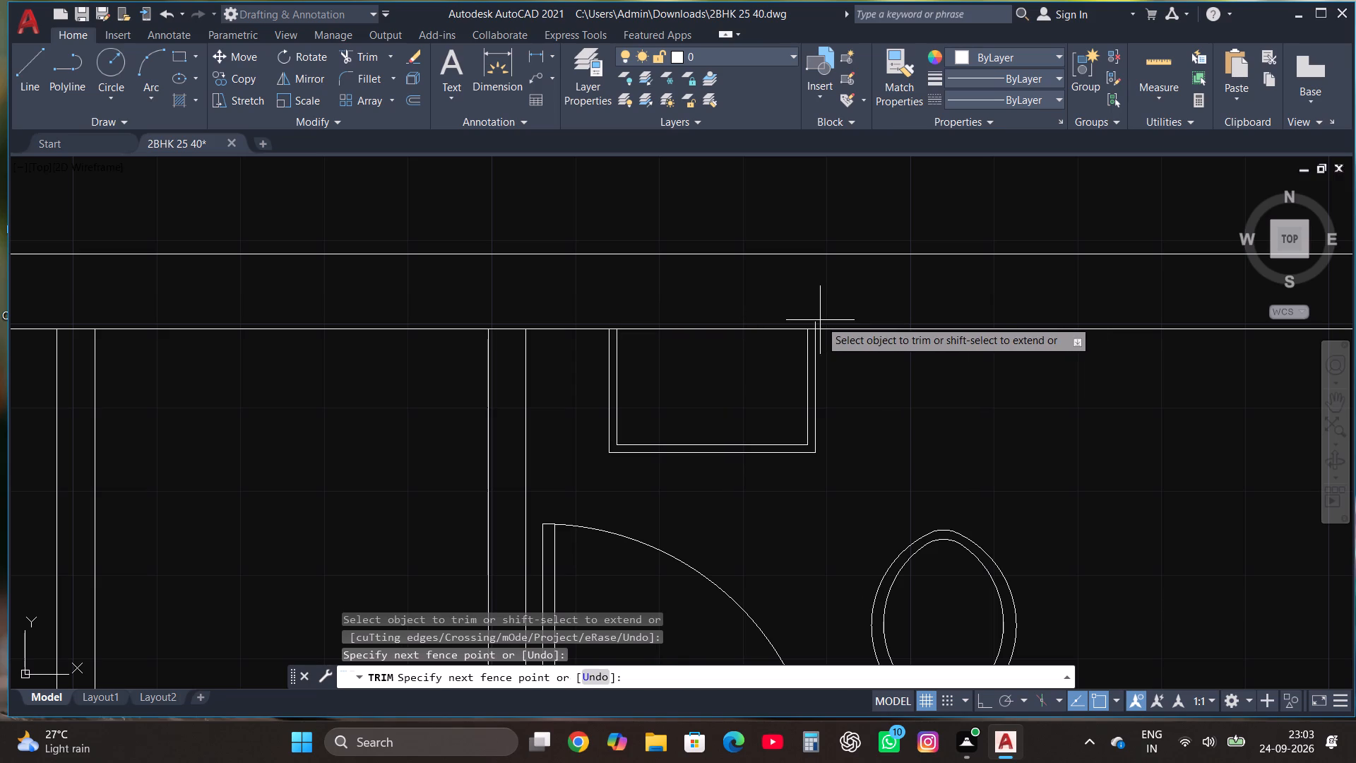
click(816, 323)
click(816, 323)
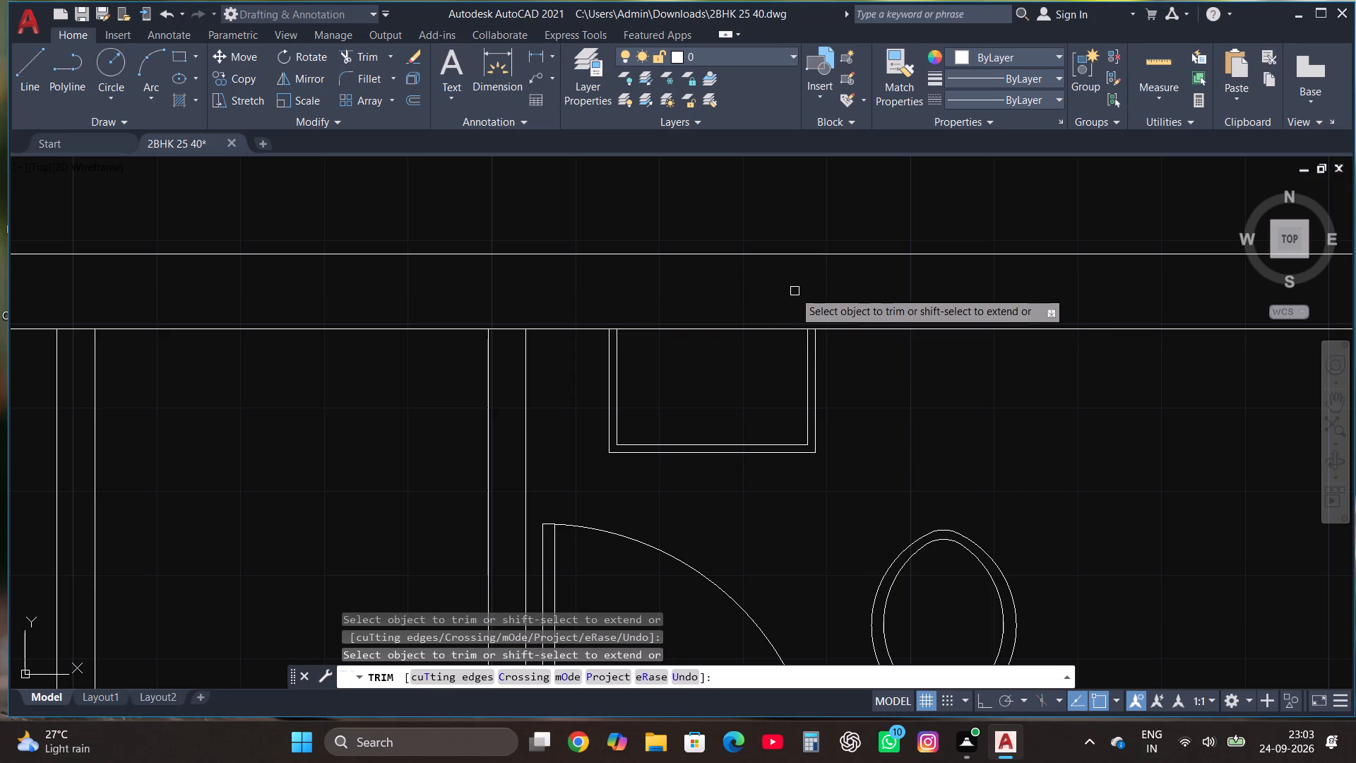
key(Escape)
Draw a drain circle with a radius of about 1" inside the washbasin, near the wall.
click(111, 62)
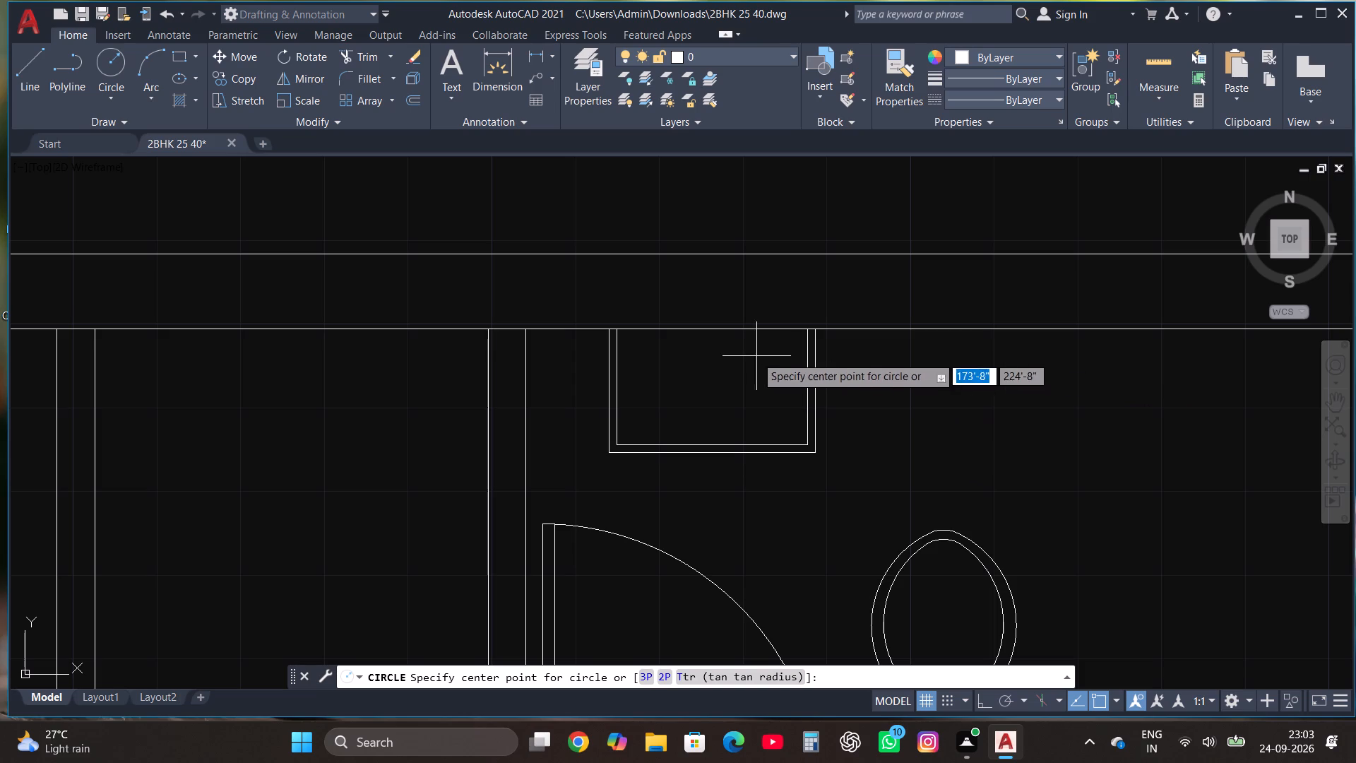
click(703, 363)
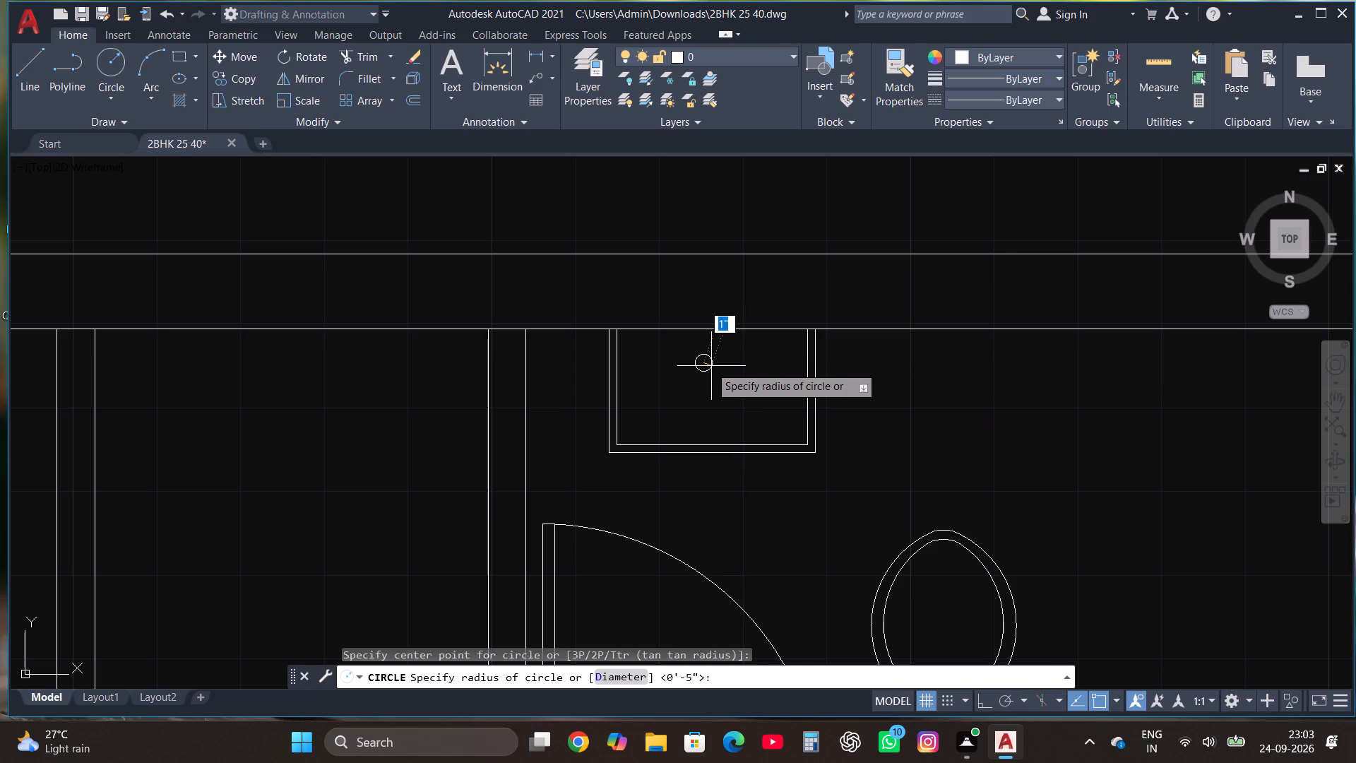
click(712, 367)
key(Escape)
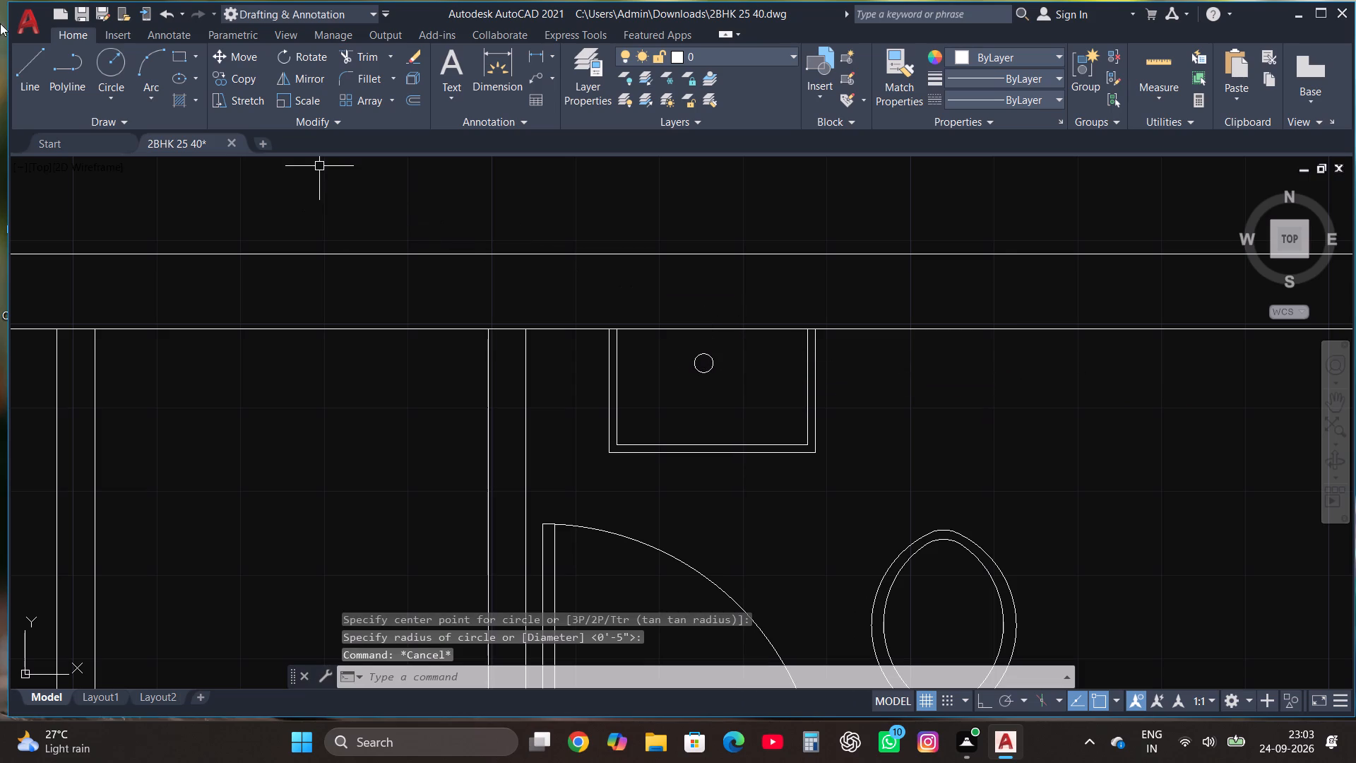
Draw a shallow start-end-direction arc across the washbasin, spanning its inner side edges and bulging toward the north wall above the drain circle.
click(148, 91)
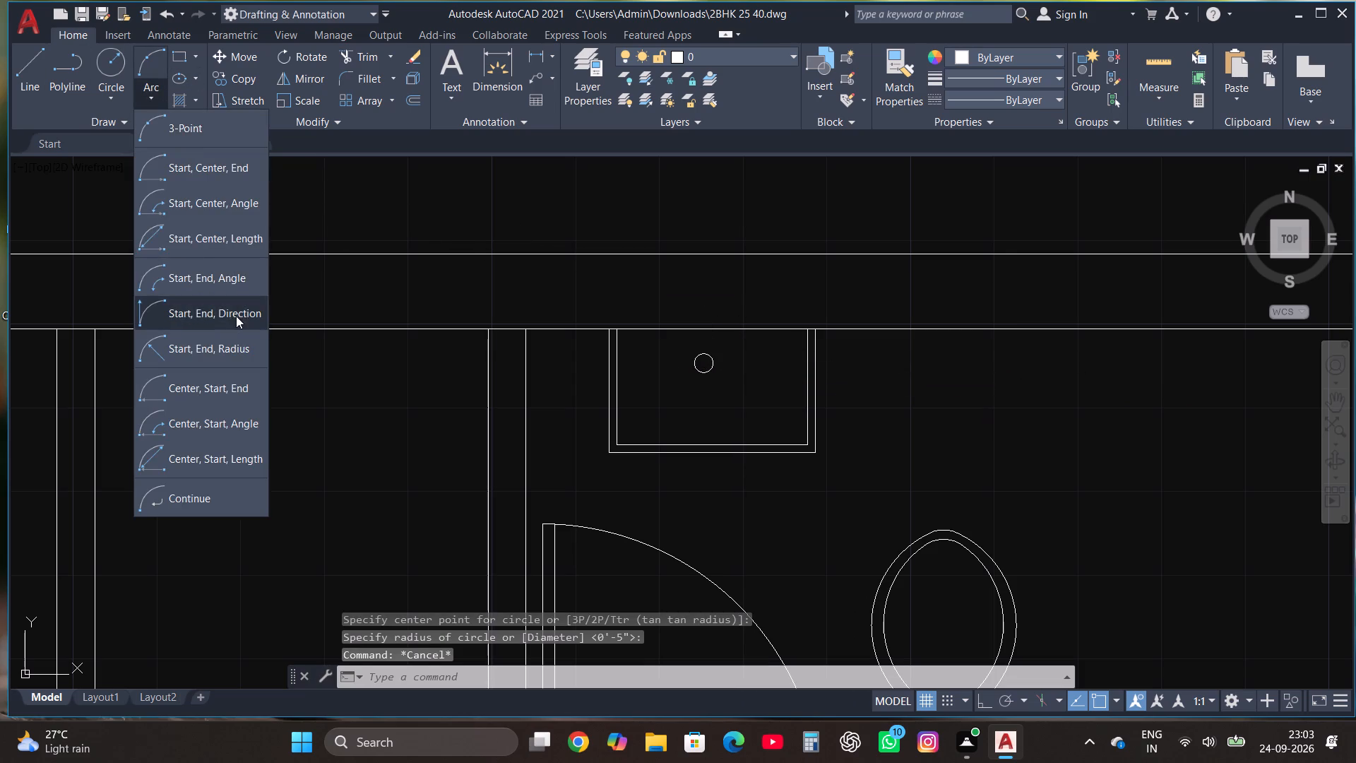
click(235, 318)
scroll(713, 338, up, 1)
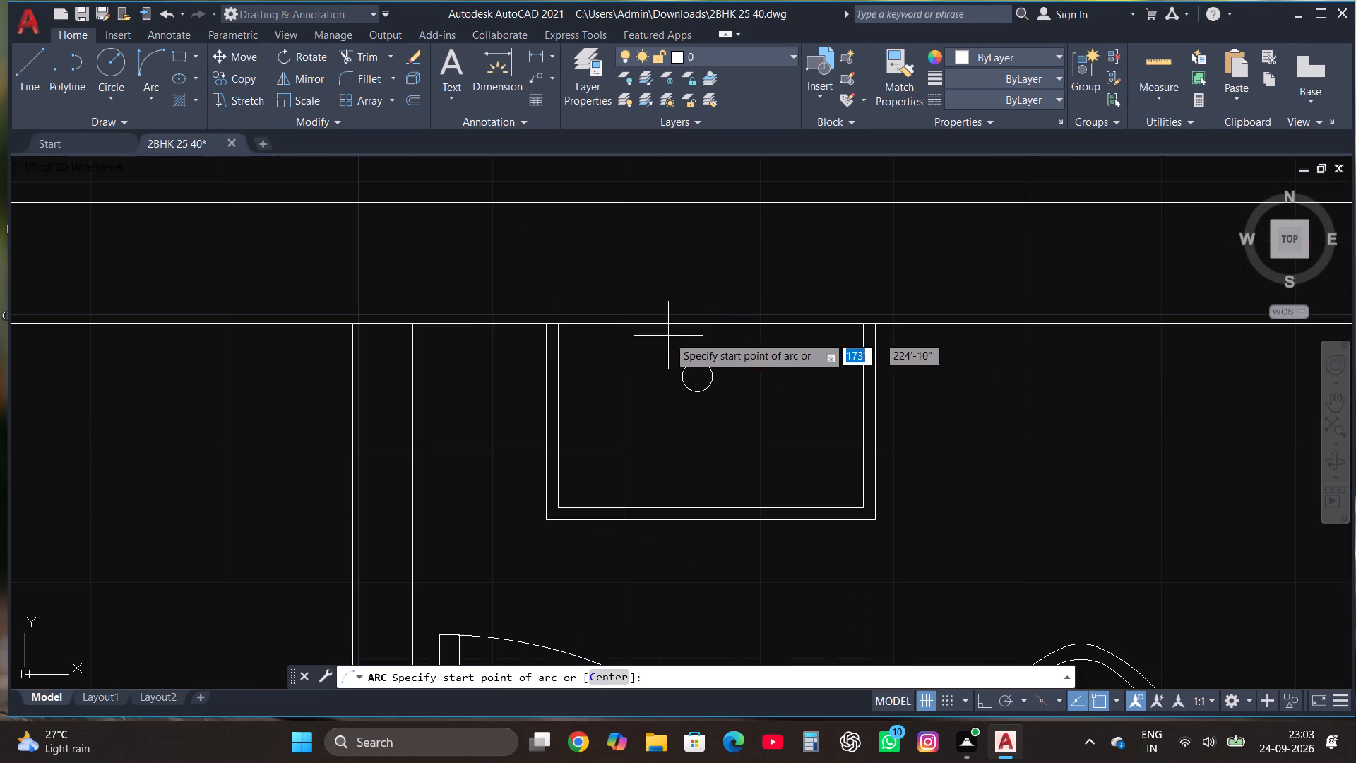
click(558, 368)
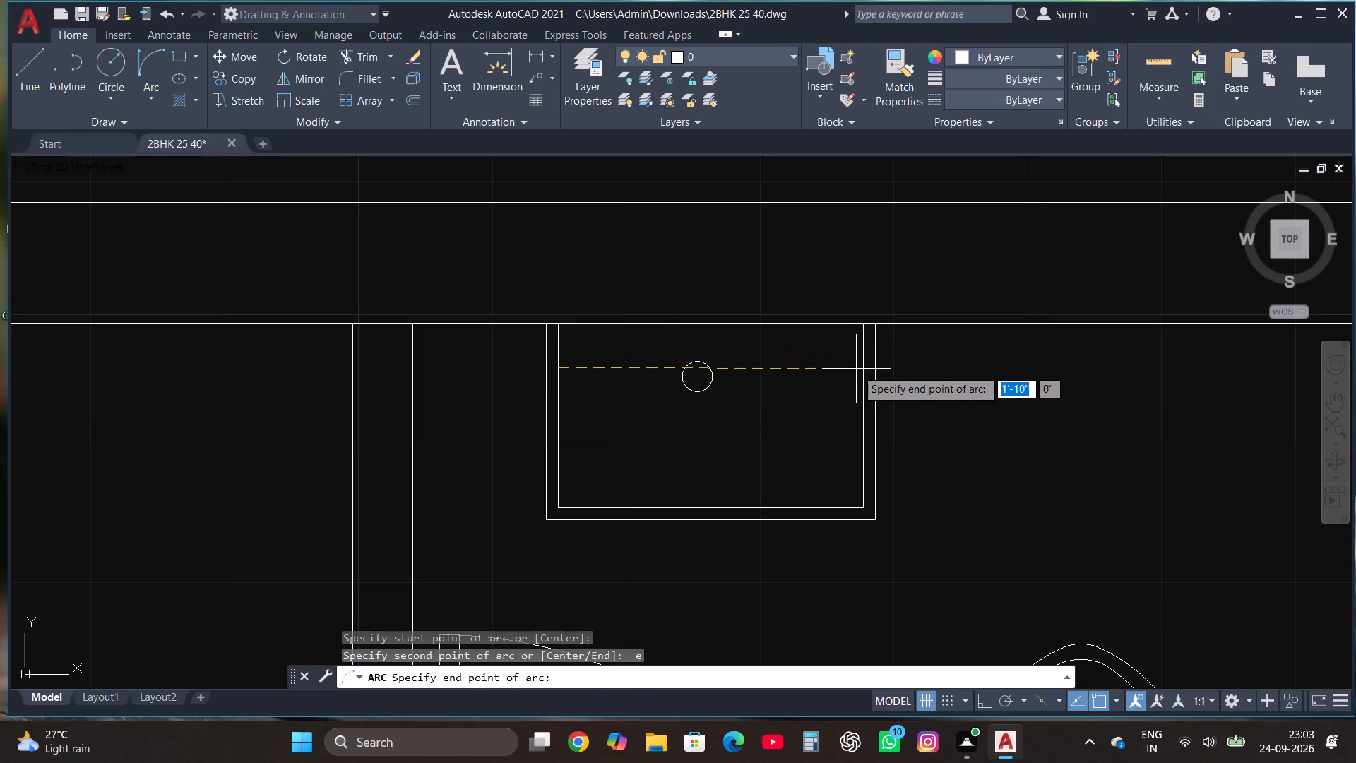
key(F8)
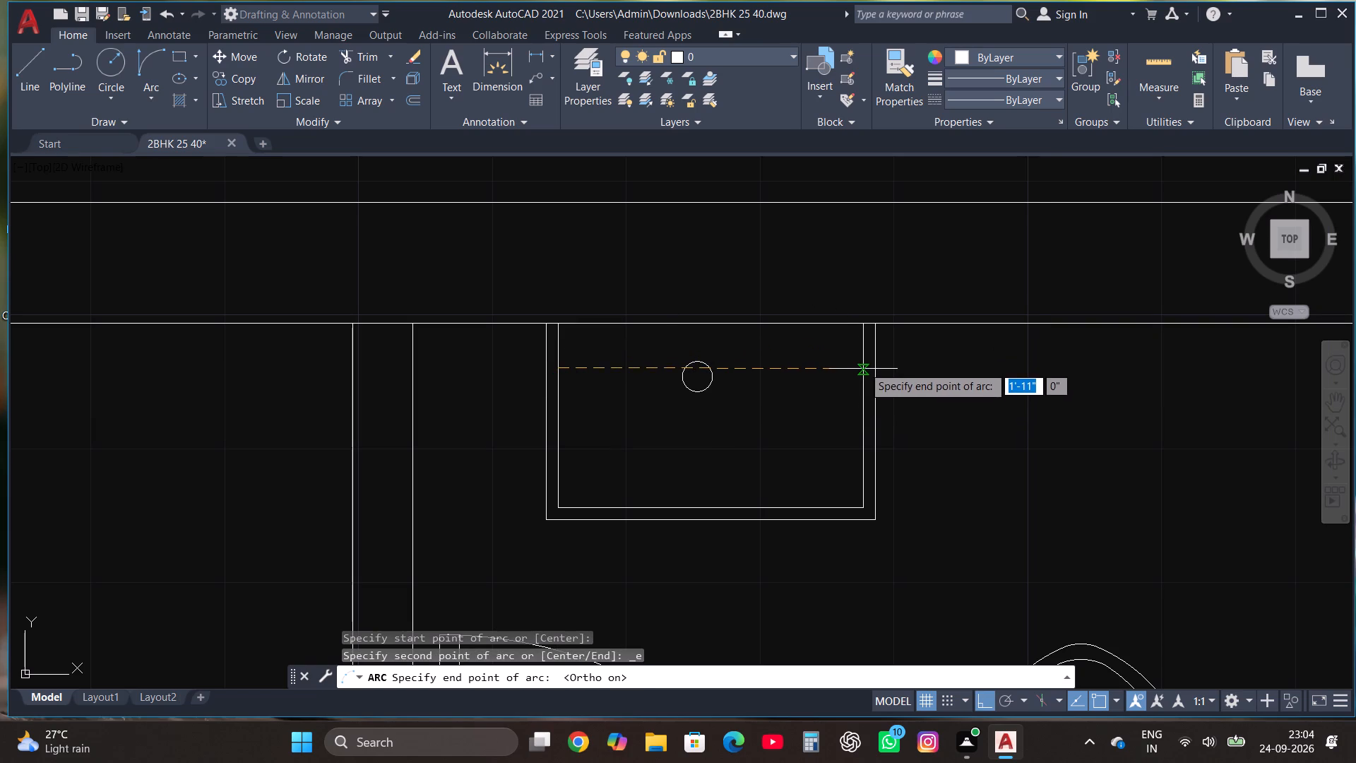
key(F8)
click(864, 364)
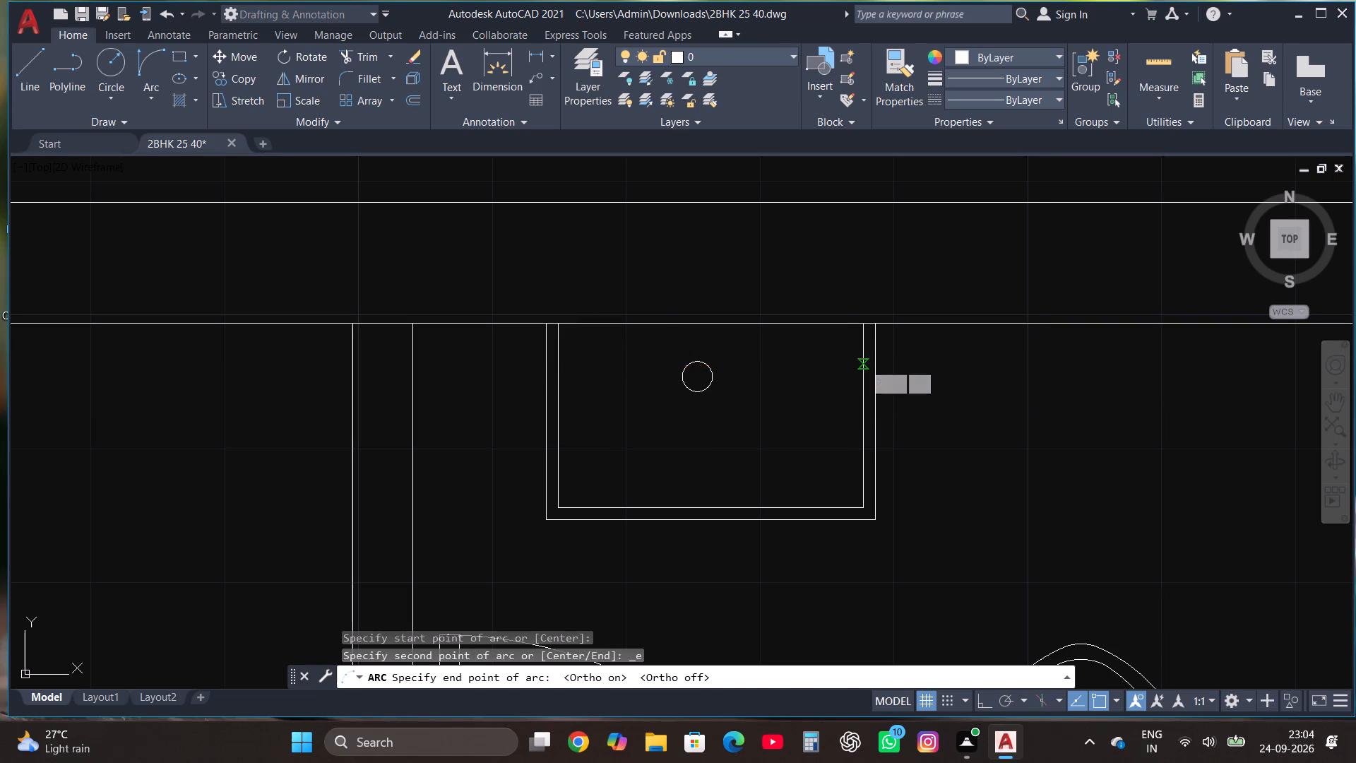
click(711, 321)
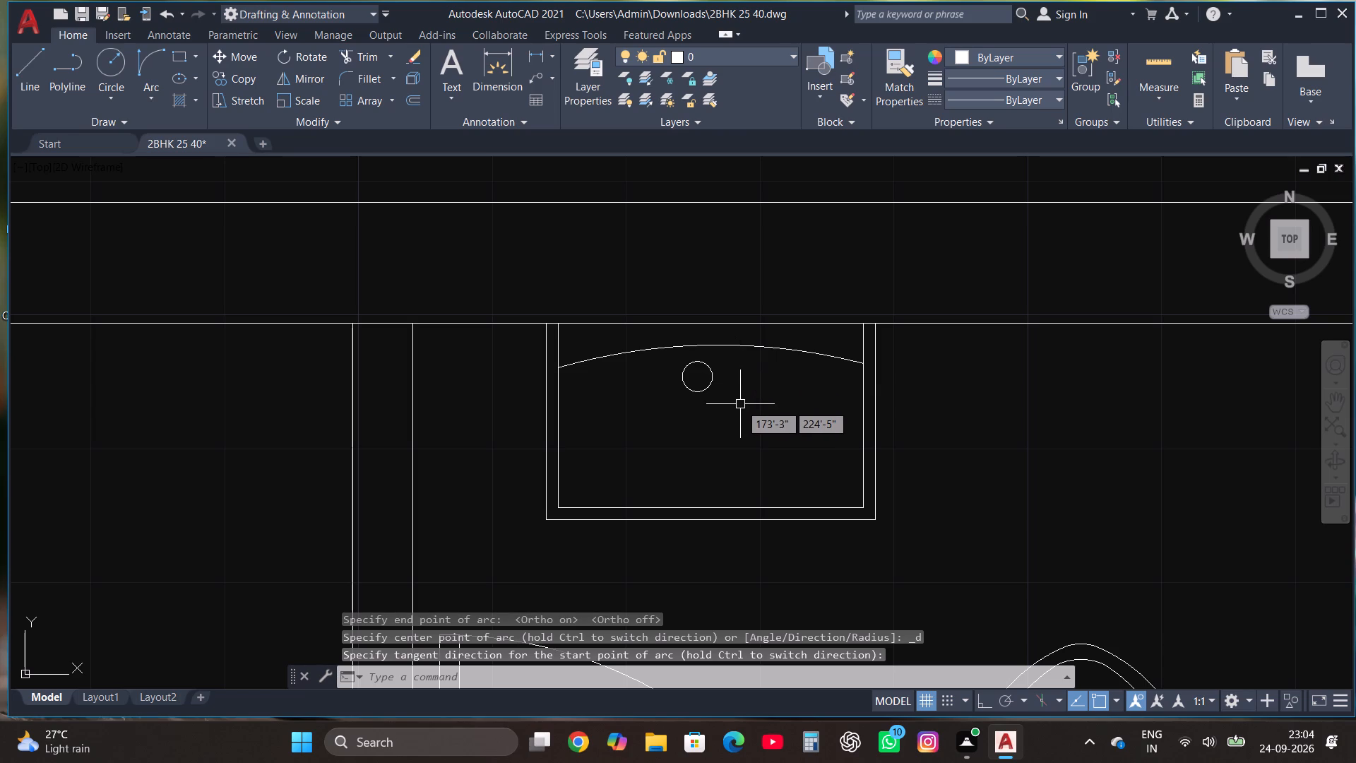
Move the washbasin's drain circle slightly east so it sits centred beneath the arc.
scroll(740, 404, down, 3)
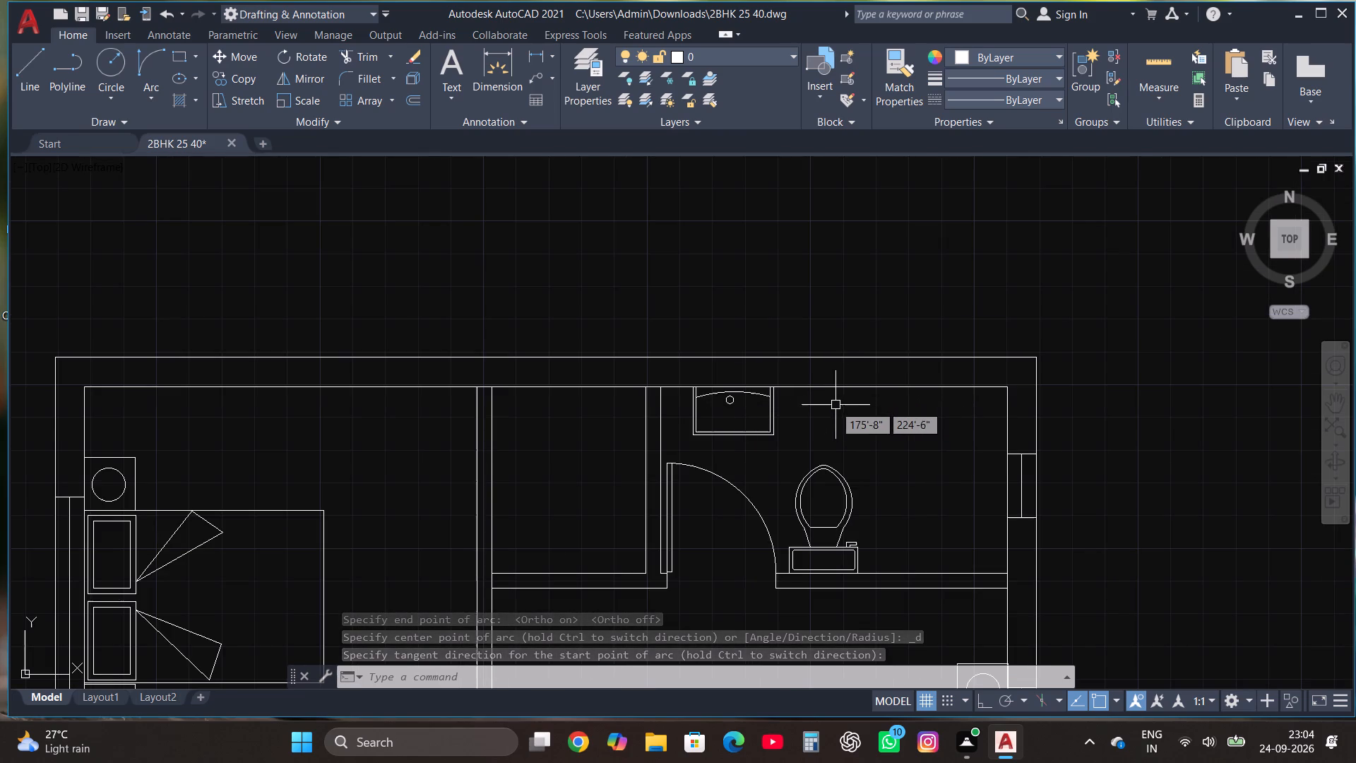
scroll(816, 397, up, 3)
click(455, 398)
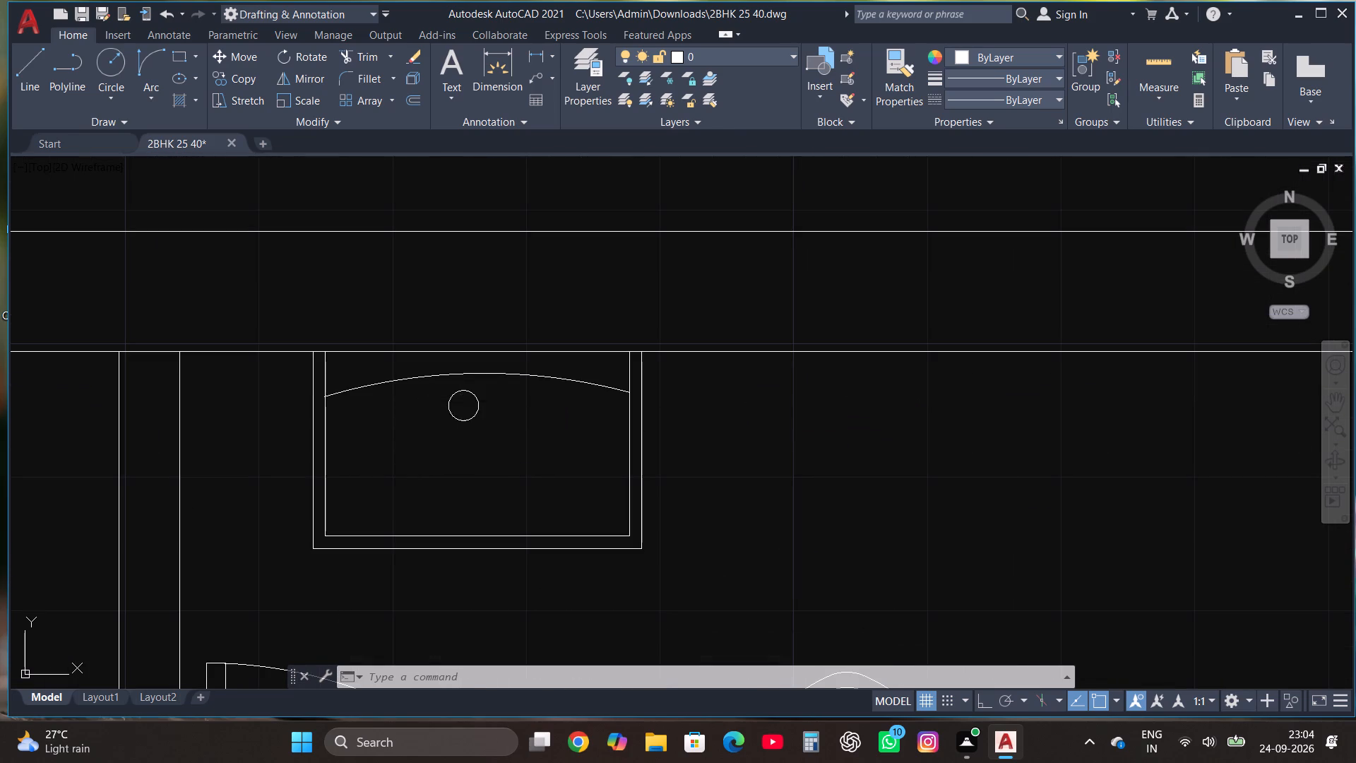
click(463, 407)
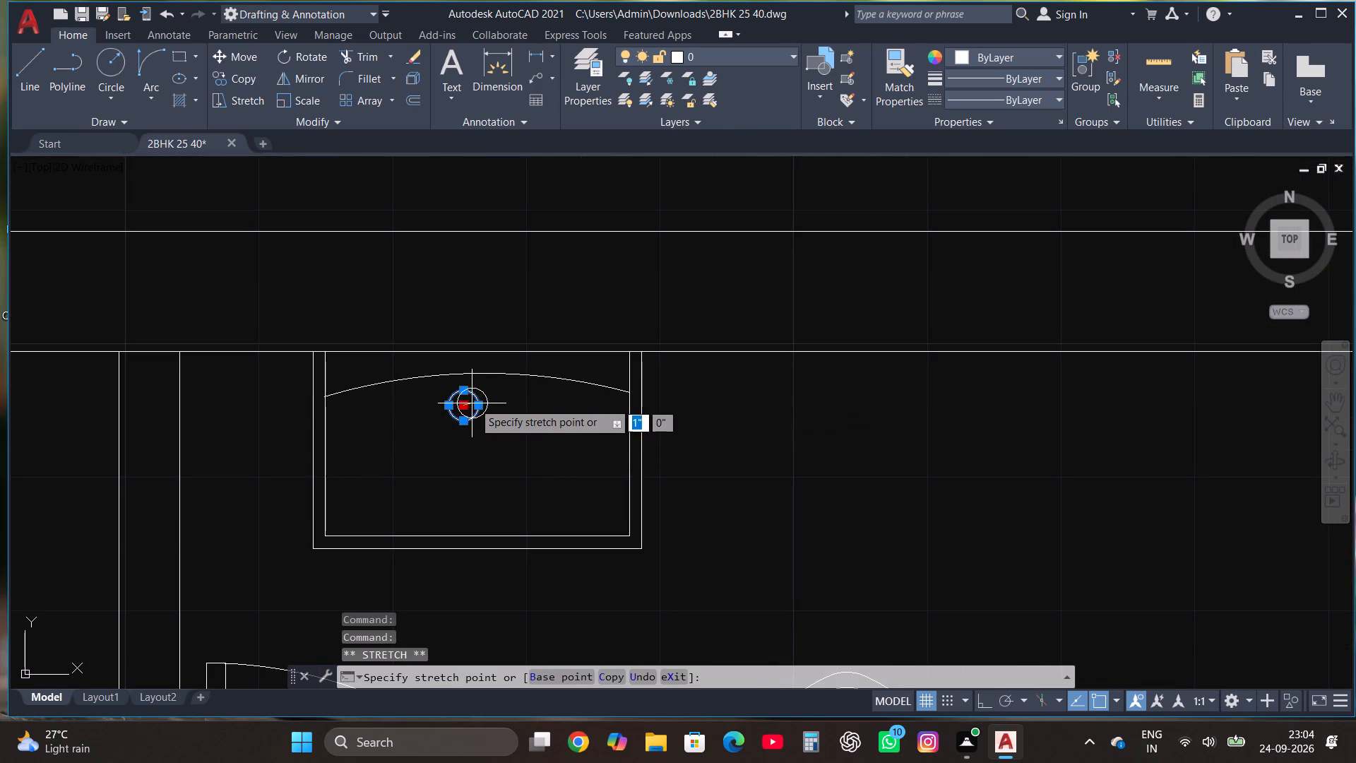
click(472, 403)
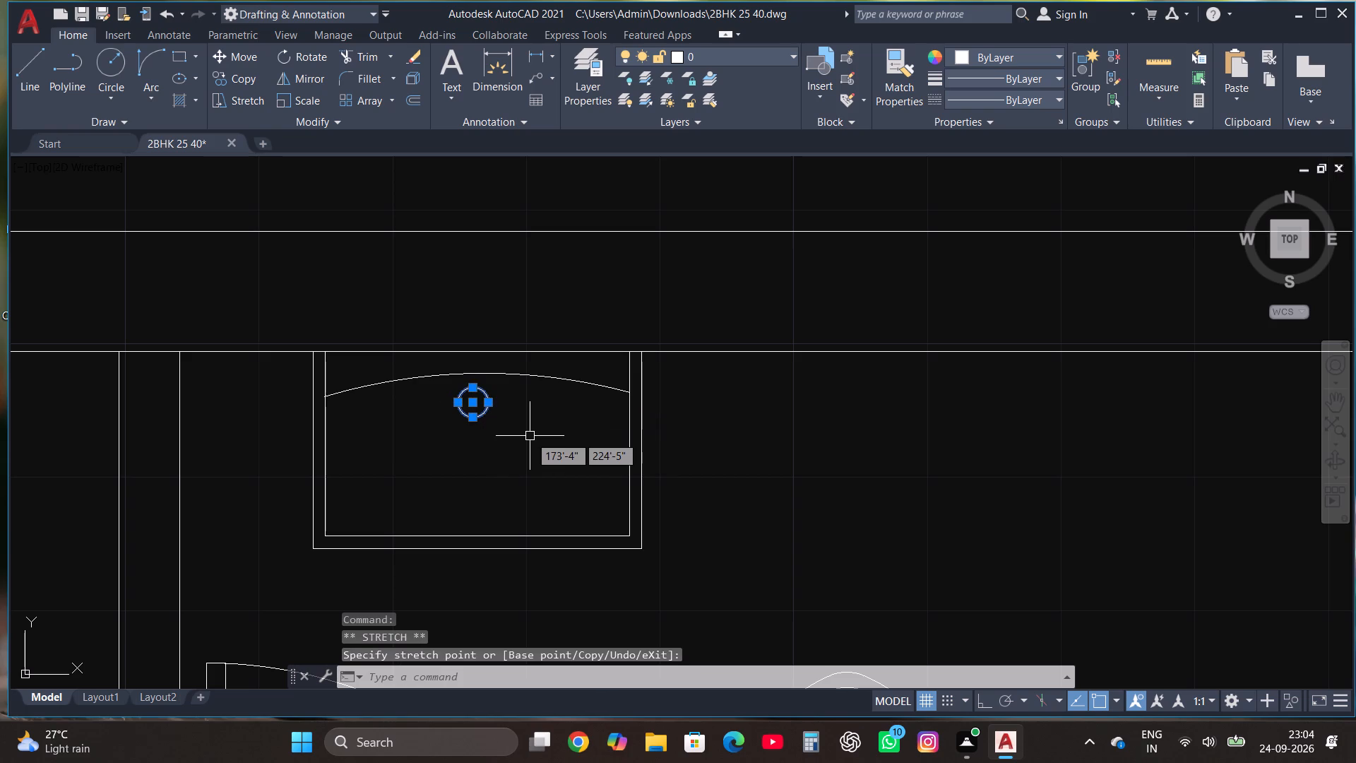
key(Escape)
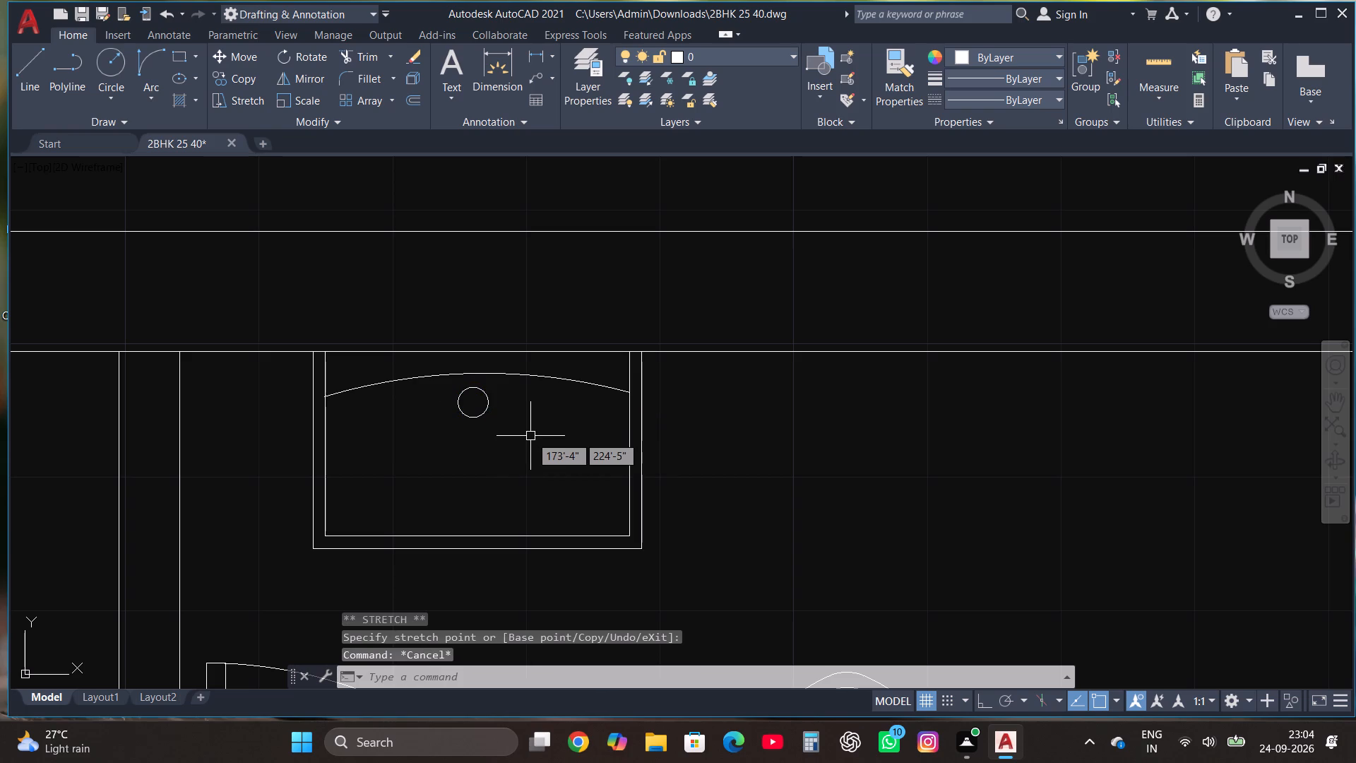
Draw two crossing diagonal lines between opposite corners of the narrow shaft along the east wall, above the lower toilet.
scroll(371, 233, down, 2)
scroll(730, 470, down, 2)
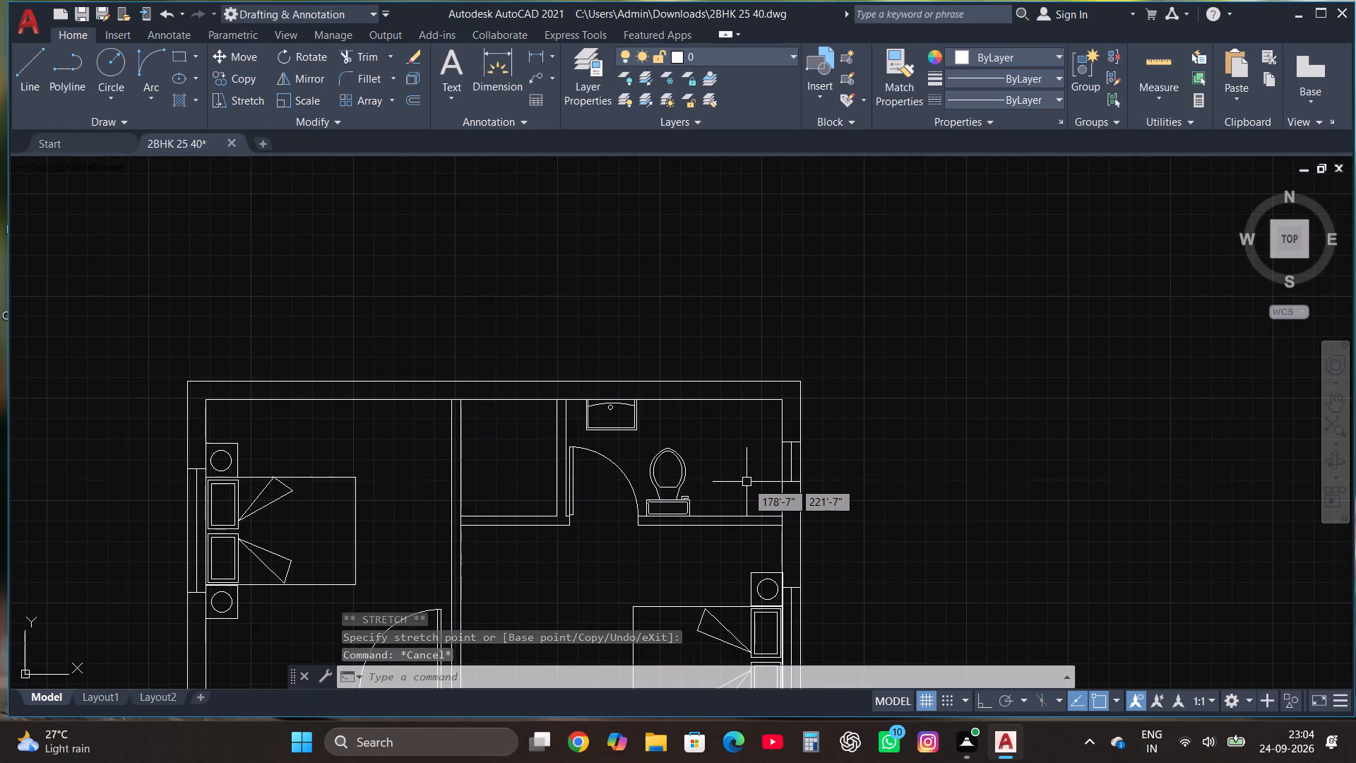
scroll(765, 444, down, 1)
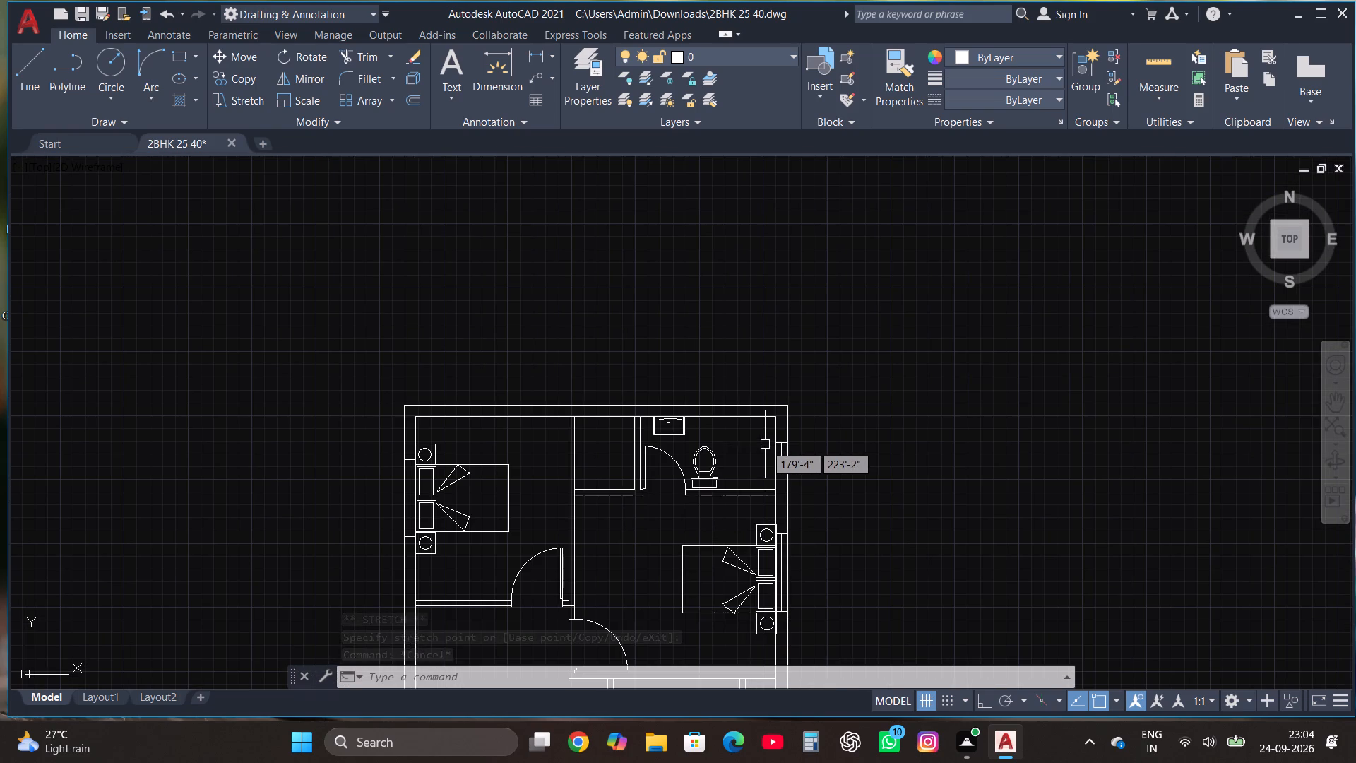
scroll(761, 395, down, 1)
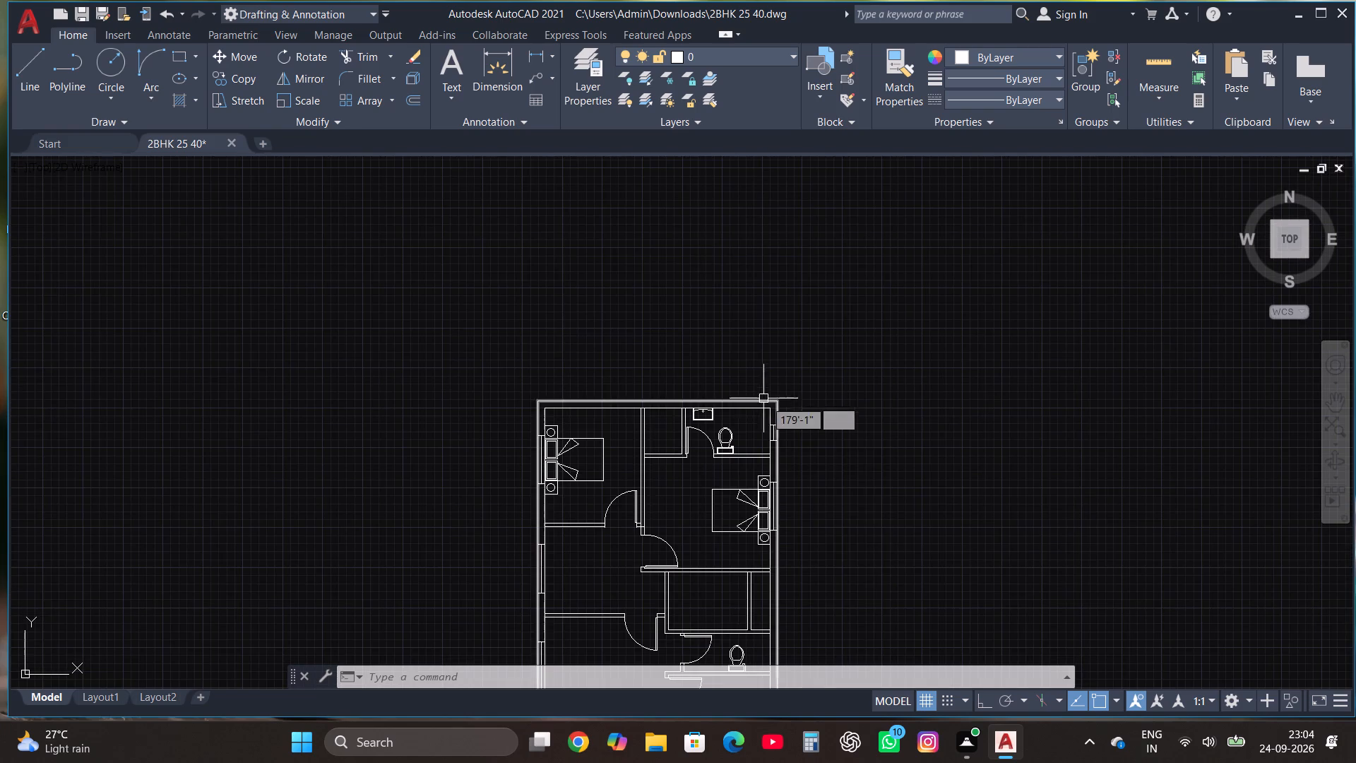
scroll(772, 531, down, 1)
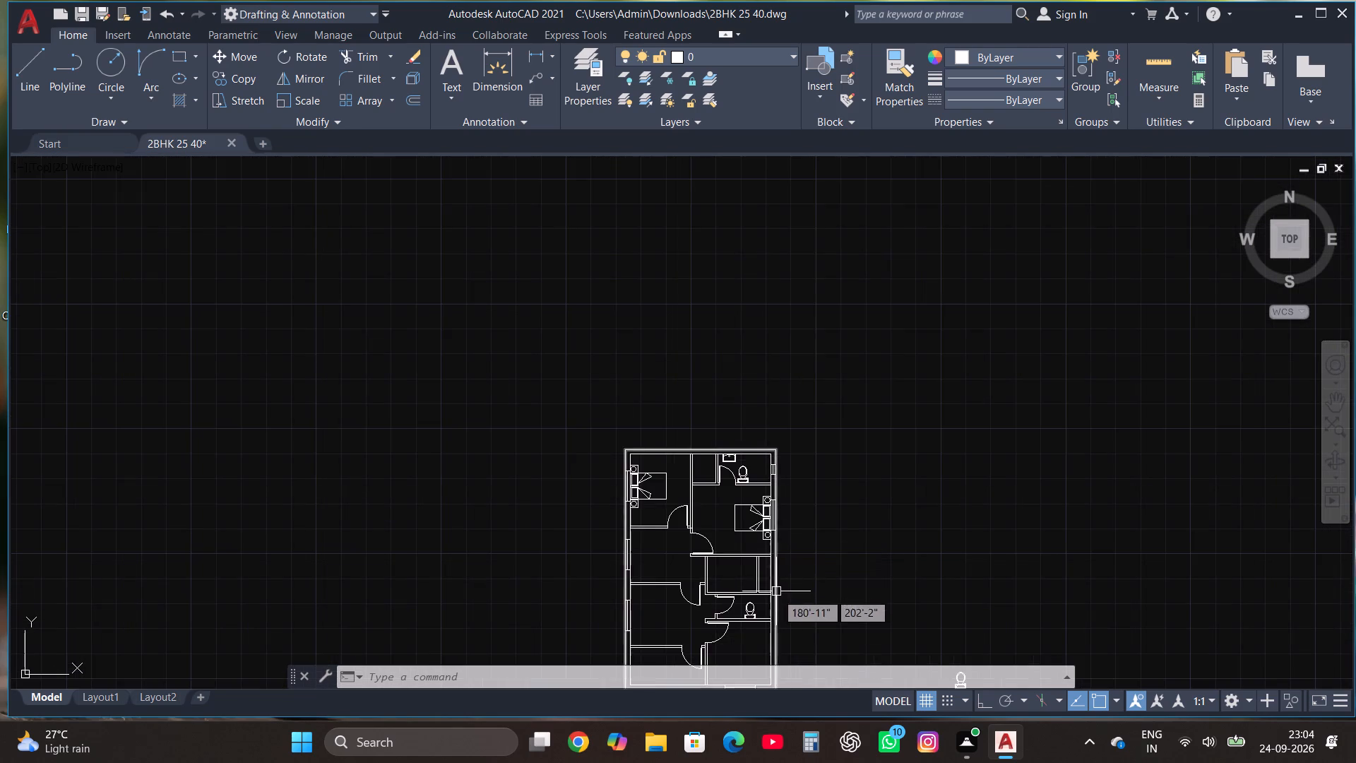
scroll(775, 593, up, 5)
click(23, 61)
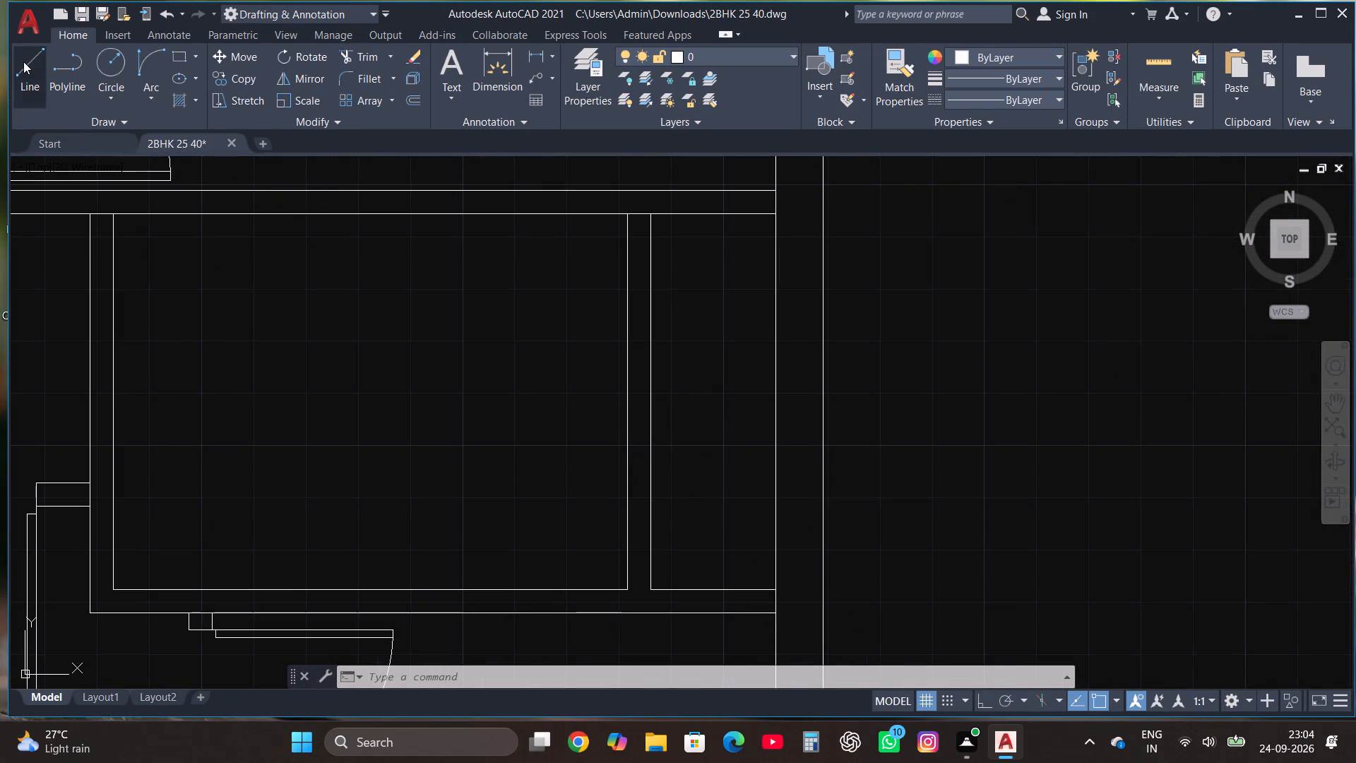
click(650, 587)
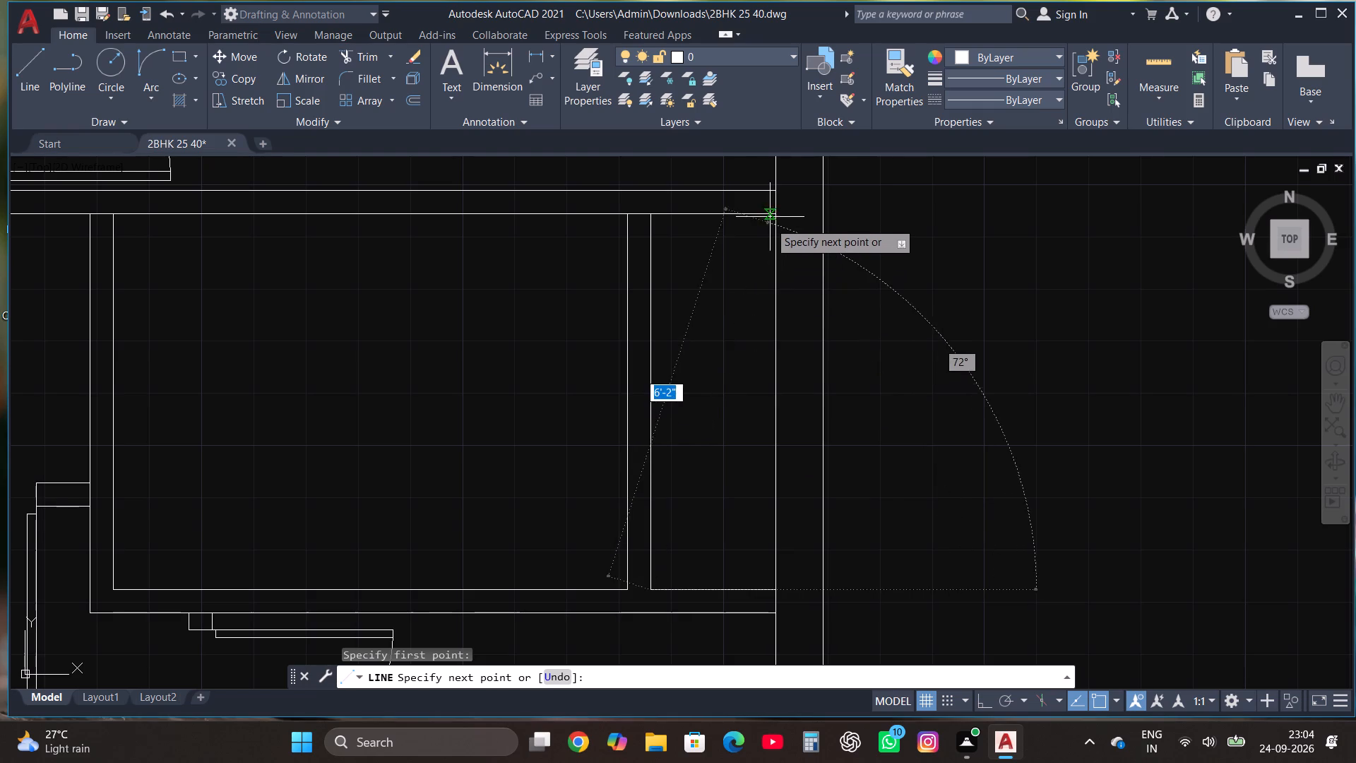
click(775, 216)
click(28, 71)
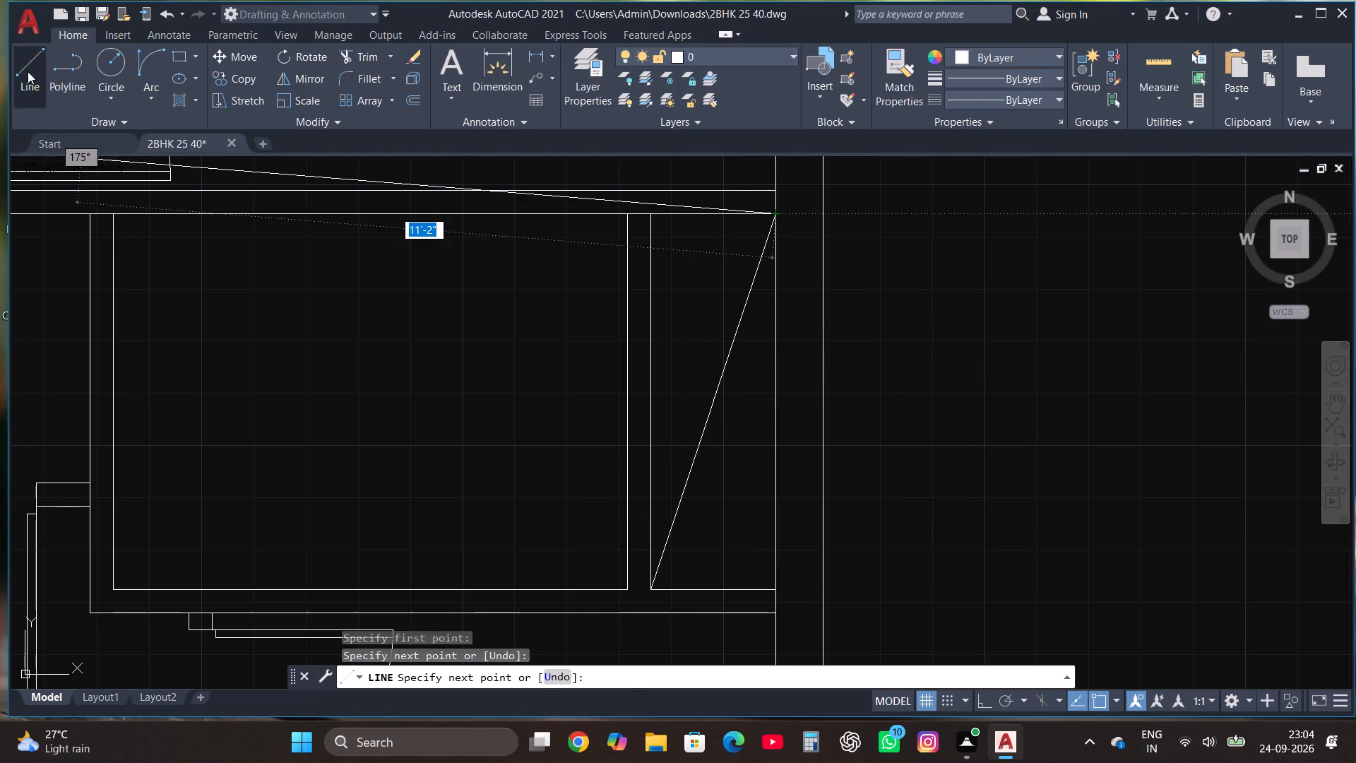
click(648, 215)
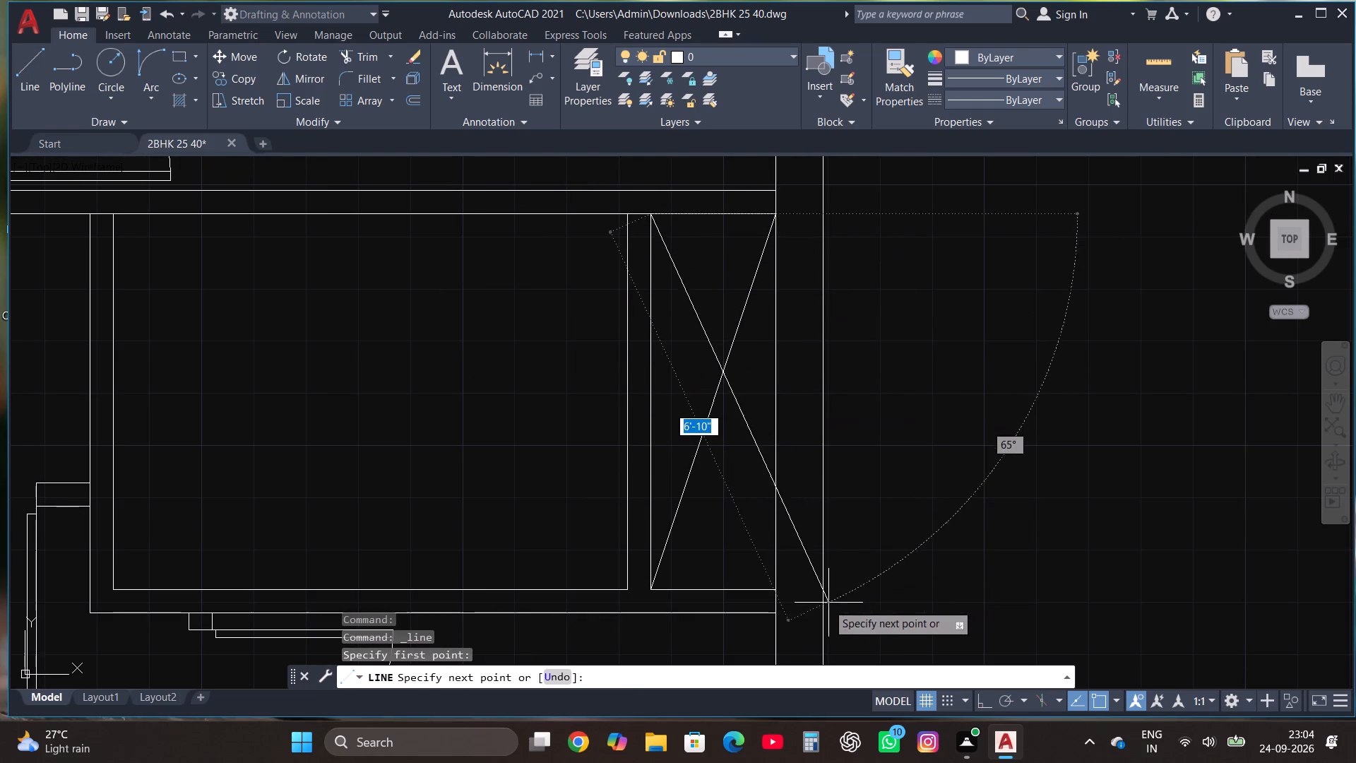
click(773, 591)
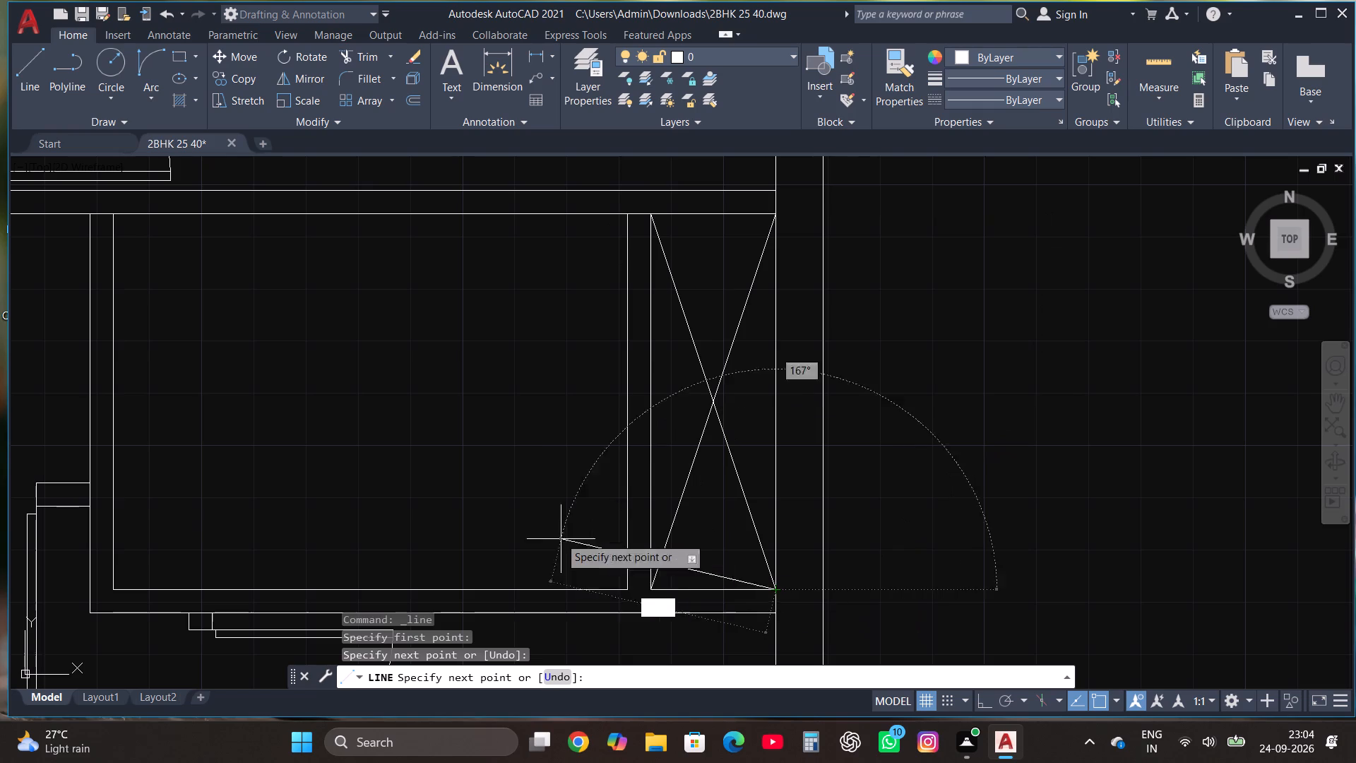
key(Escape)
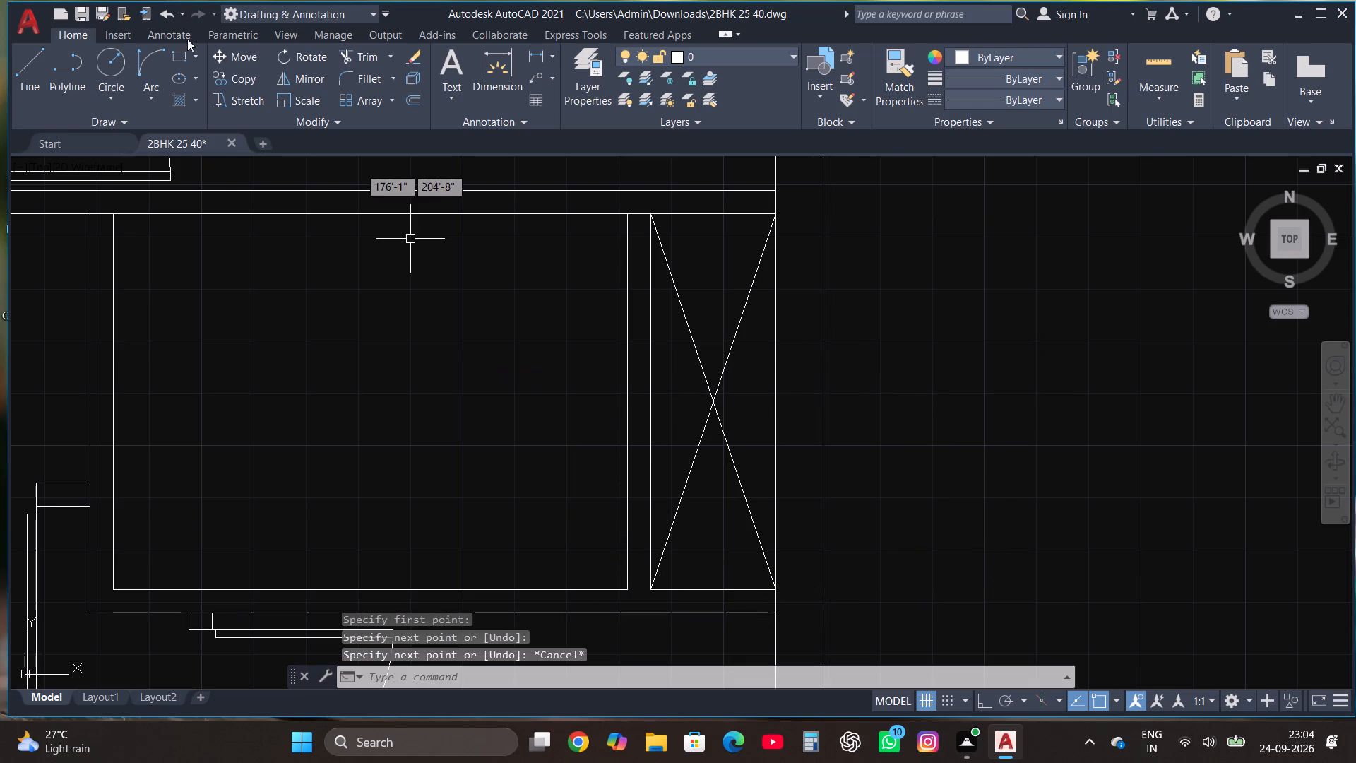
Draw a rectangle about 4" by 8" at the north end of the wall dividing the middle room from the crossed shaft.
click(175, 54)
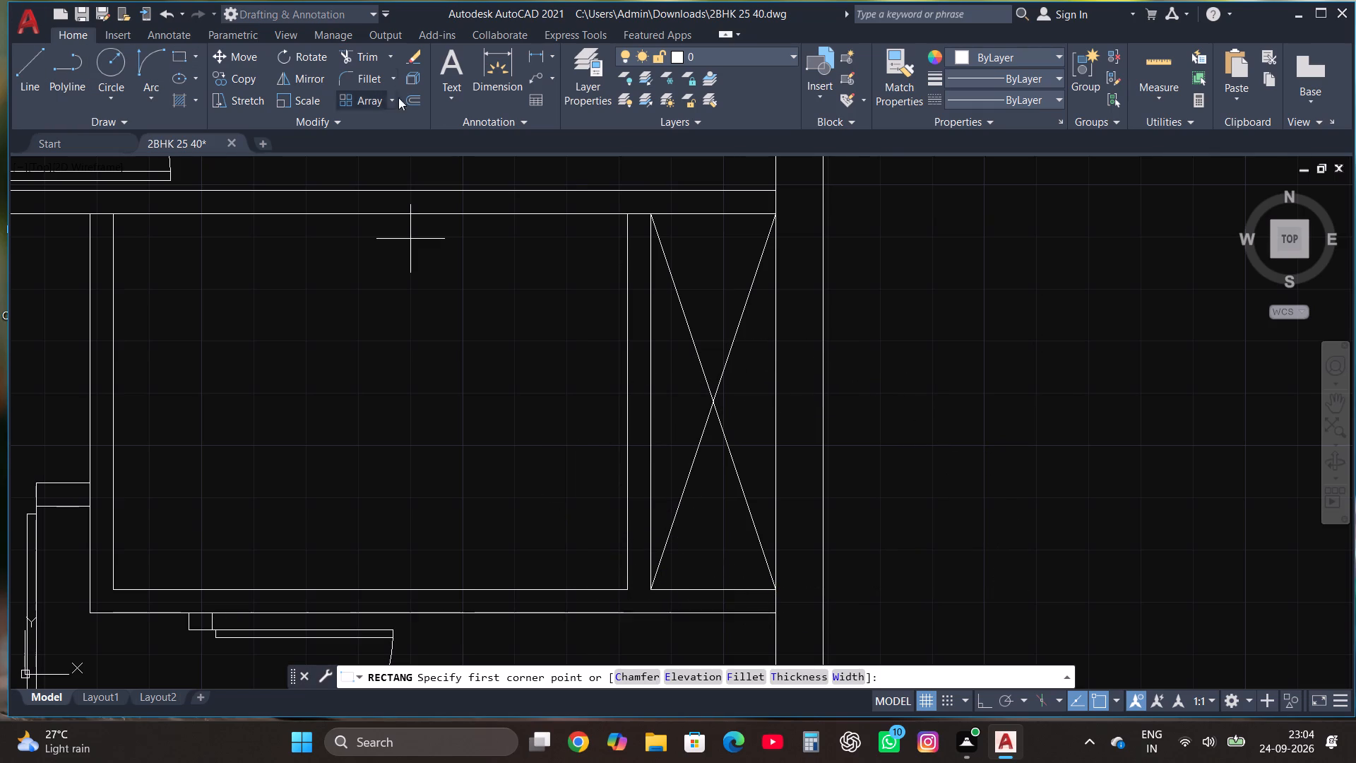
click(653, 237)
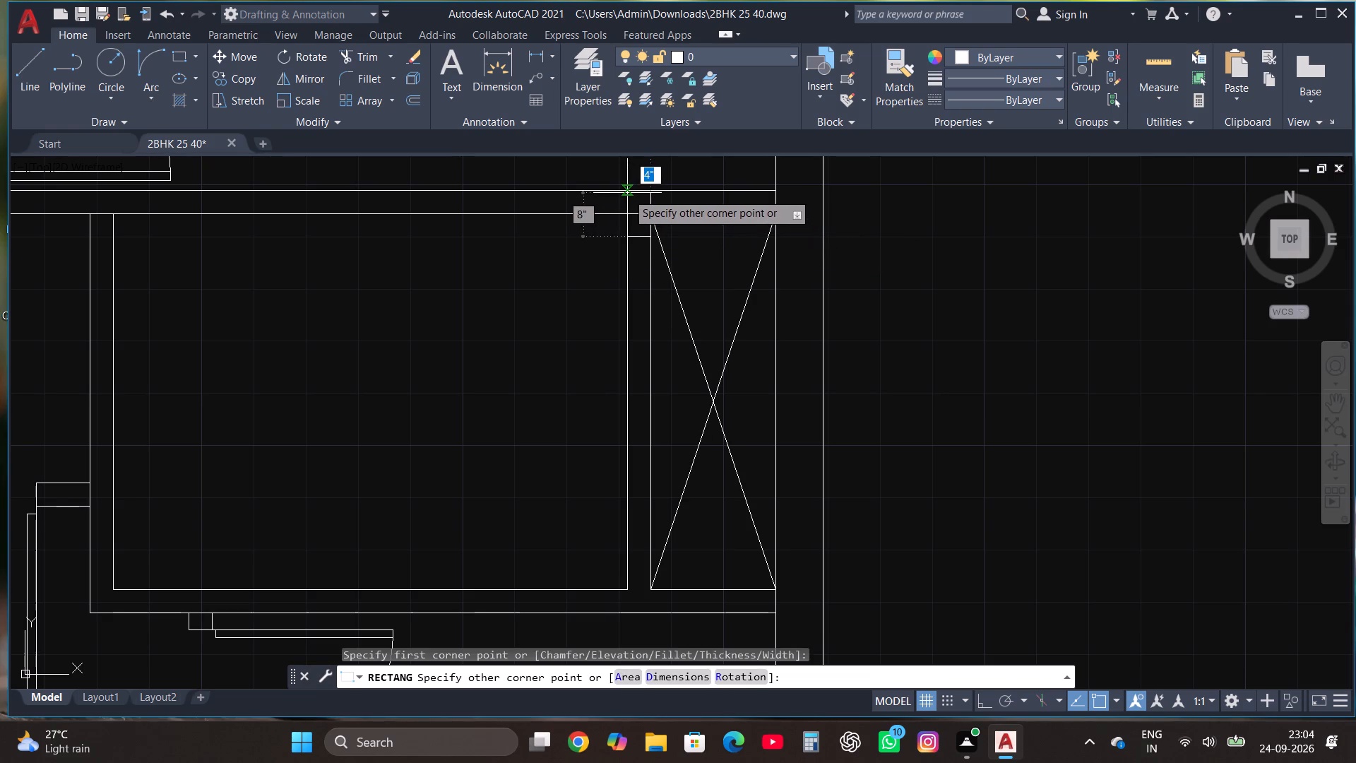
click(627, 193)
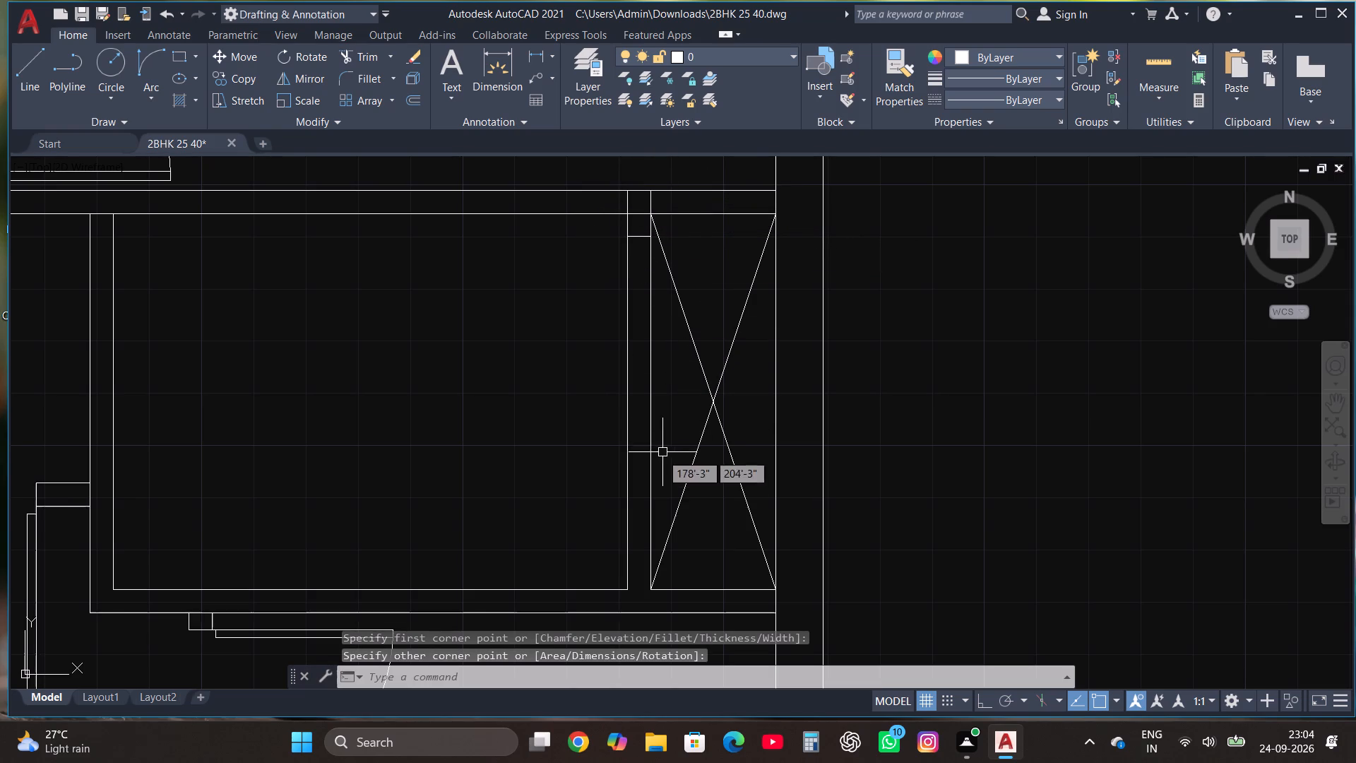
Copy the small rectangle to the south end of the same dividing wall, aligned with the south wall's outer face.
click(638, 242)
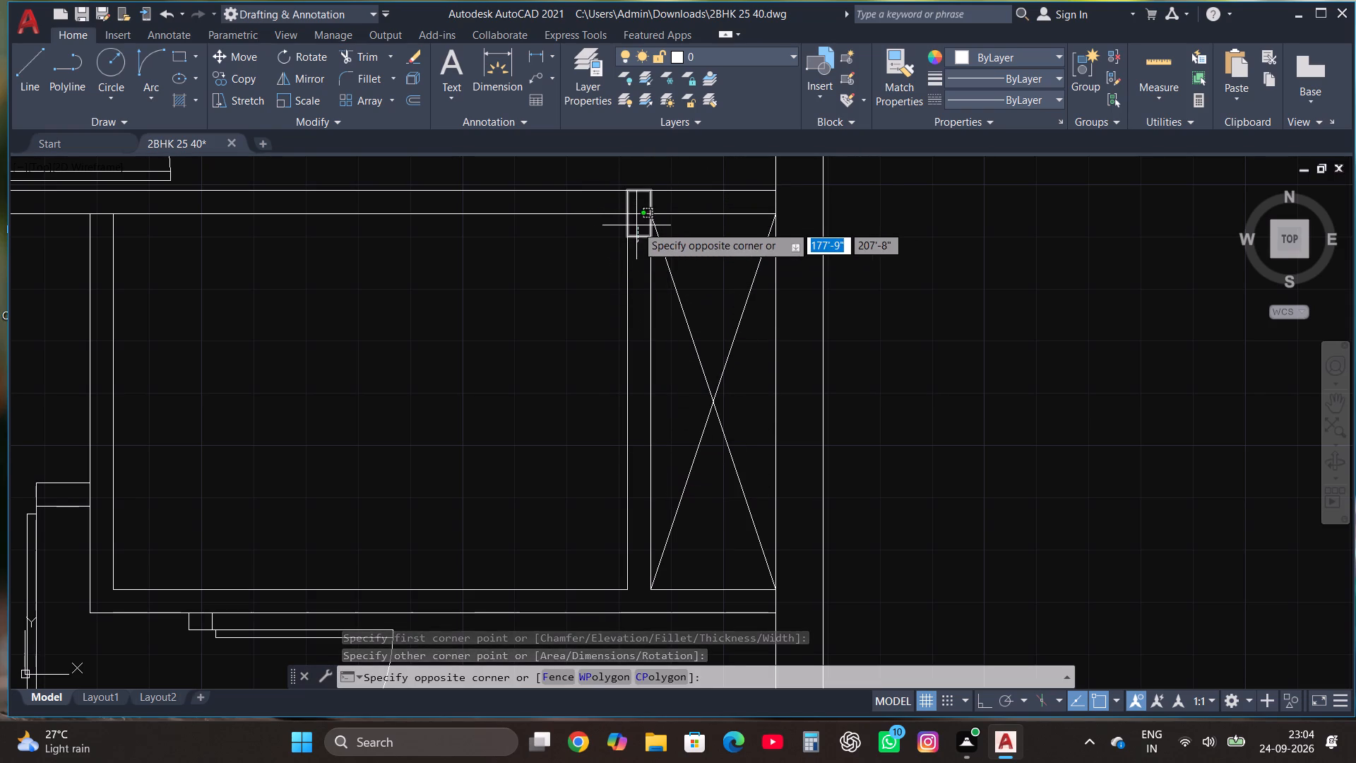
click(636, 225)
click(235, 78)
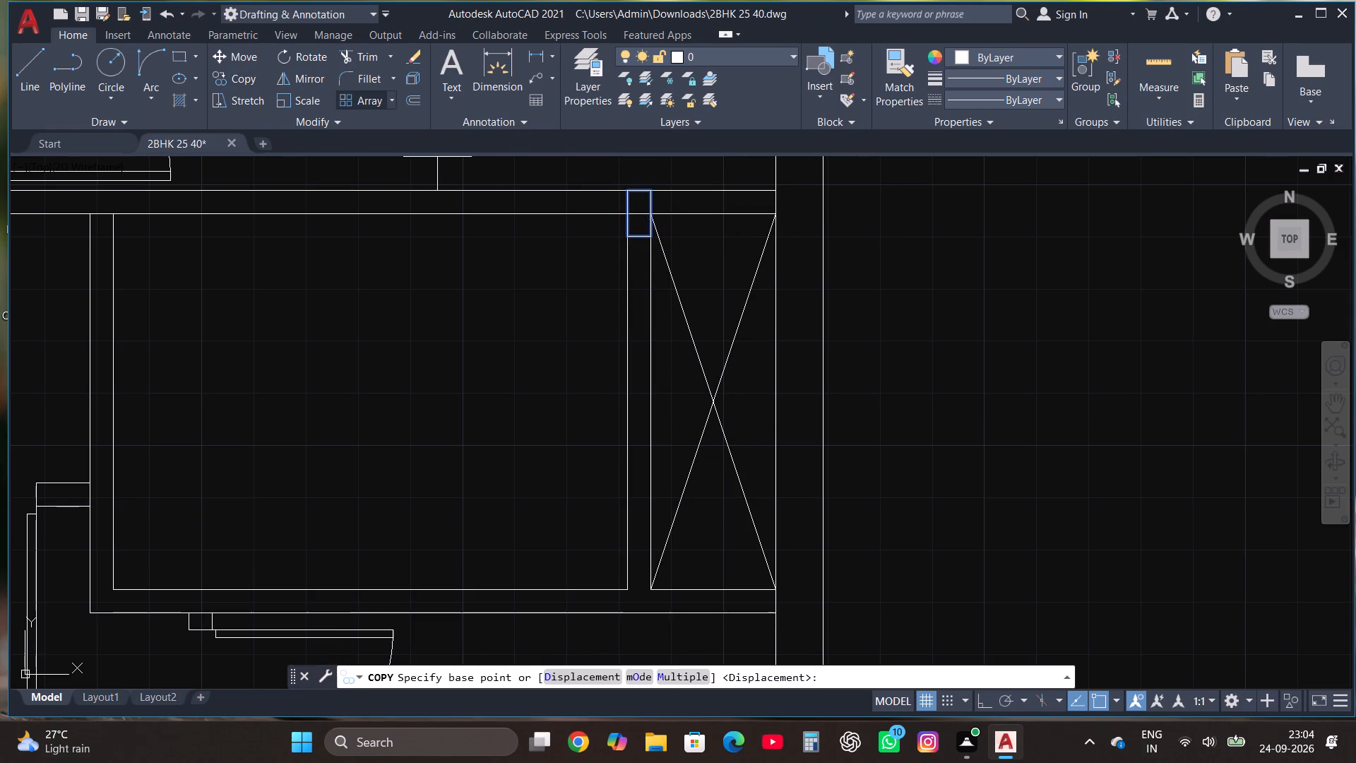
click(629, 235)
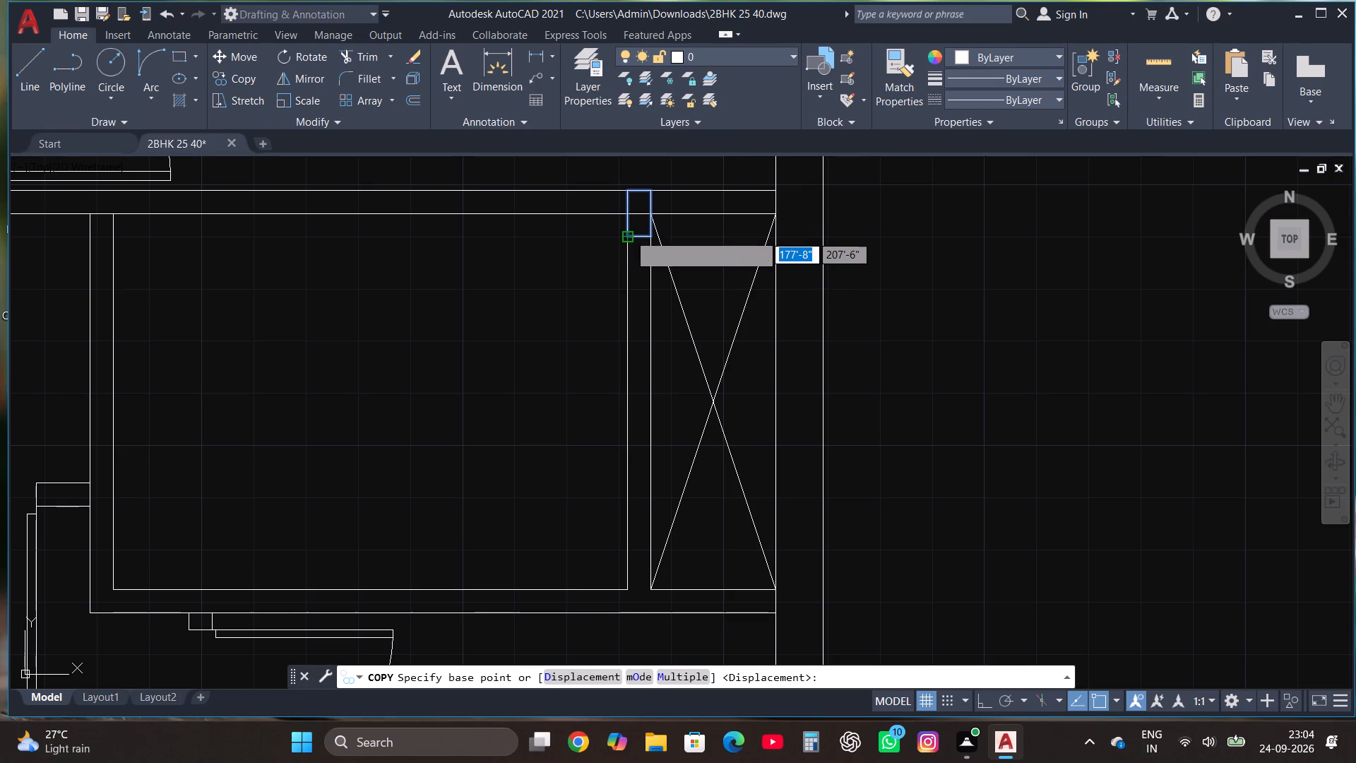
scroll(629, 638, up, 2)
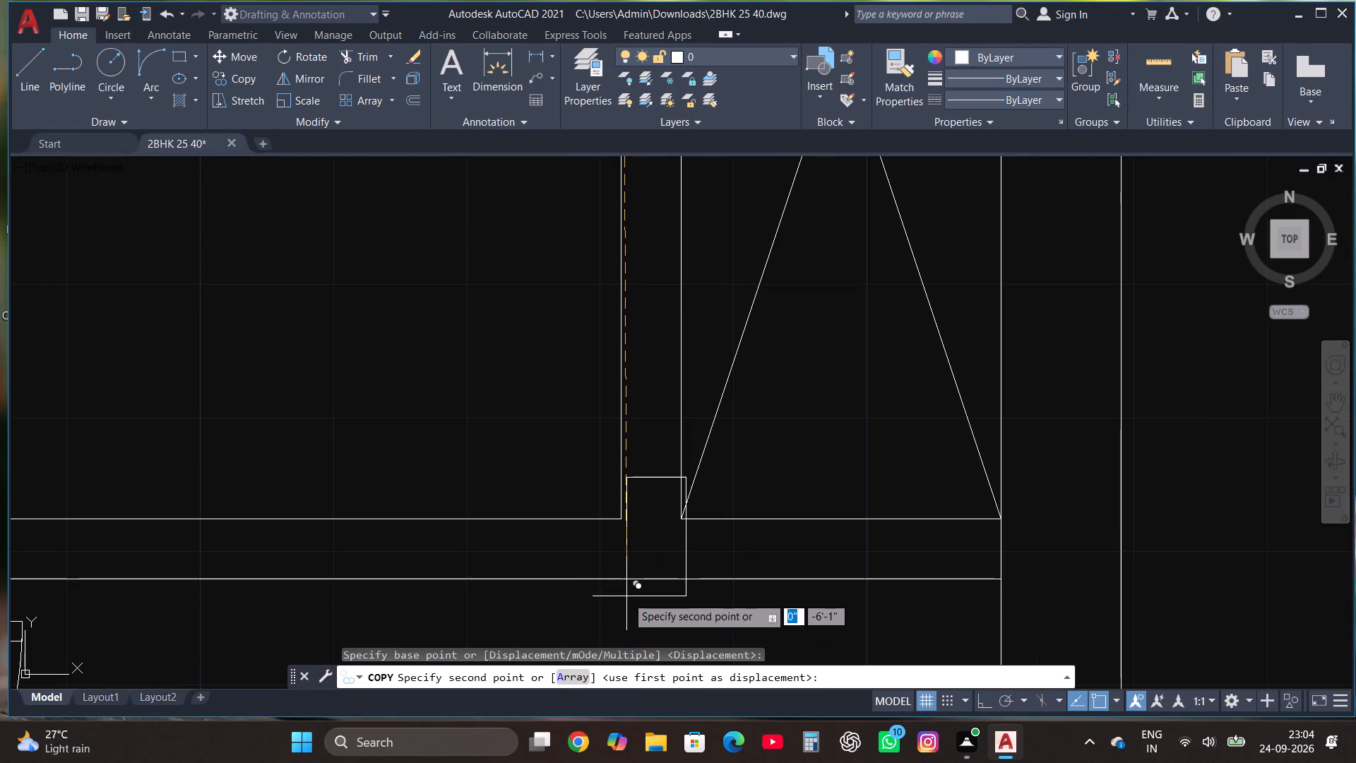
click(619, 581)
key(Escape)
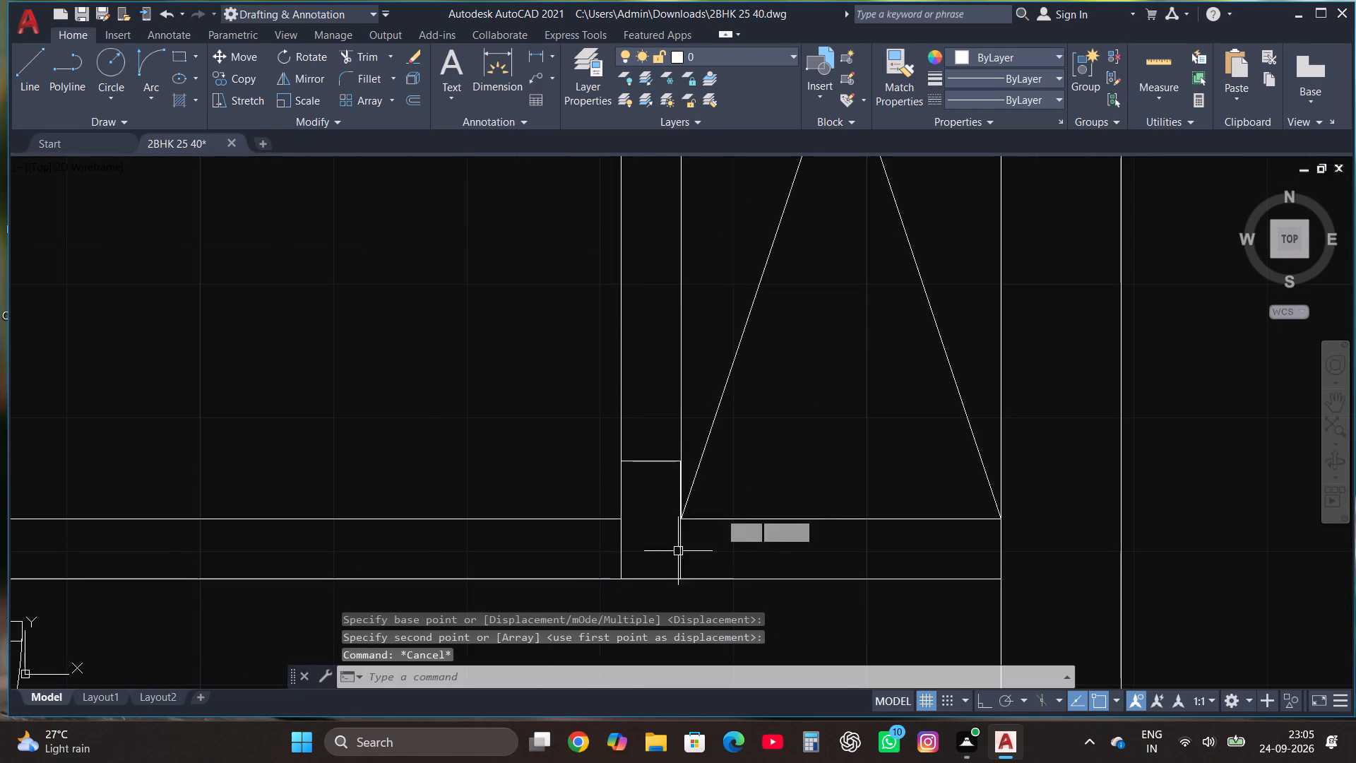
Draw a line 2' north from the middle room's inner southwest corner, continuing about 6' east with Ortho on.
scroll(744, 499, down, 2)
scroll(835, 418, down, 1)
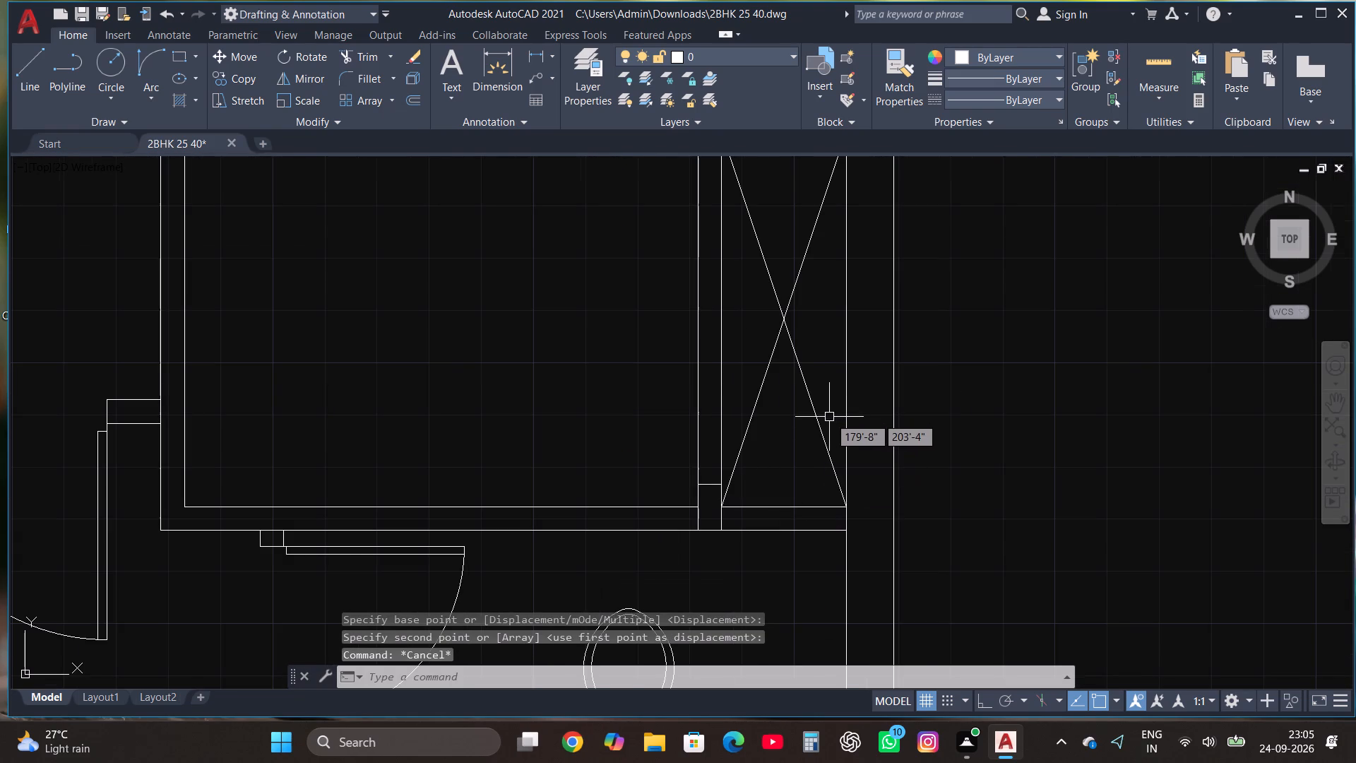
scroll(830, 417, down, 2)
scroll(833, 394, up, 2)
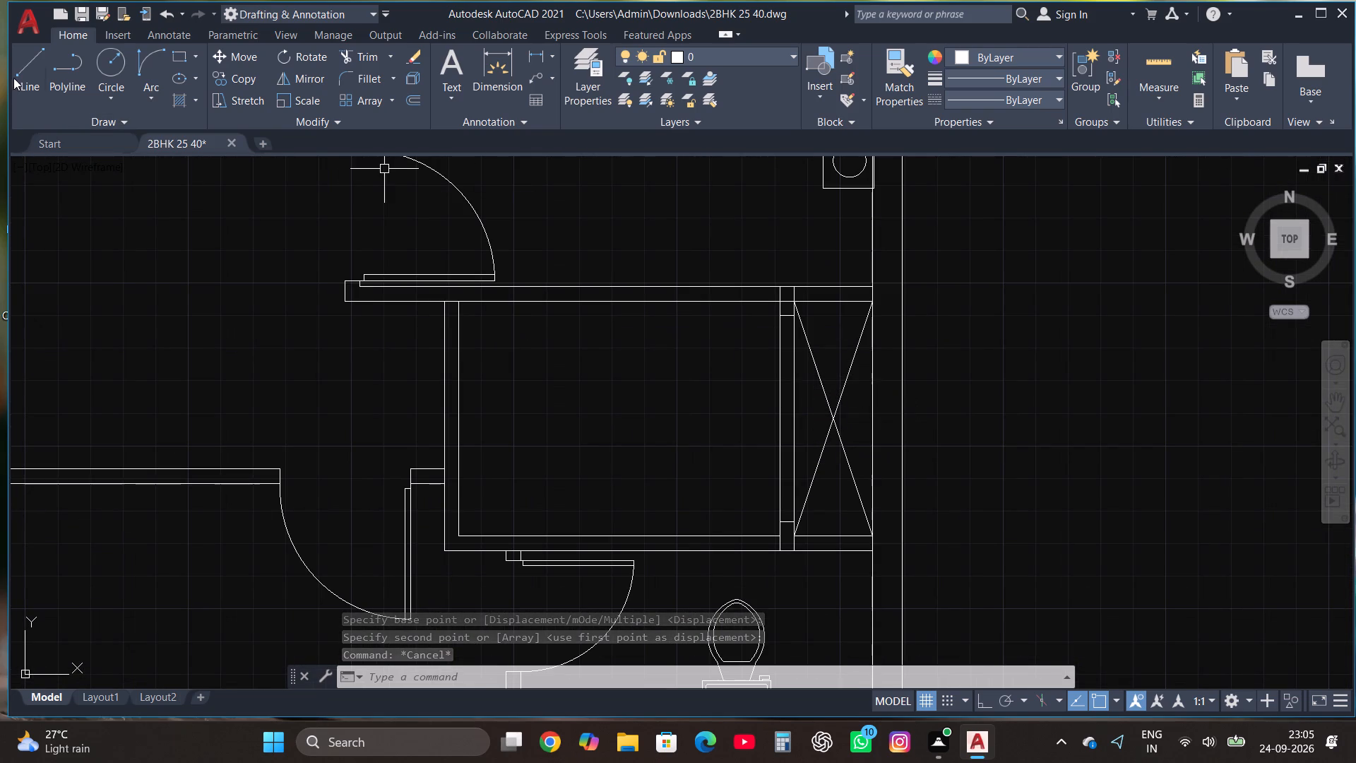
click(31, 56)
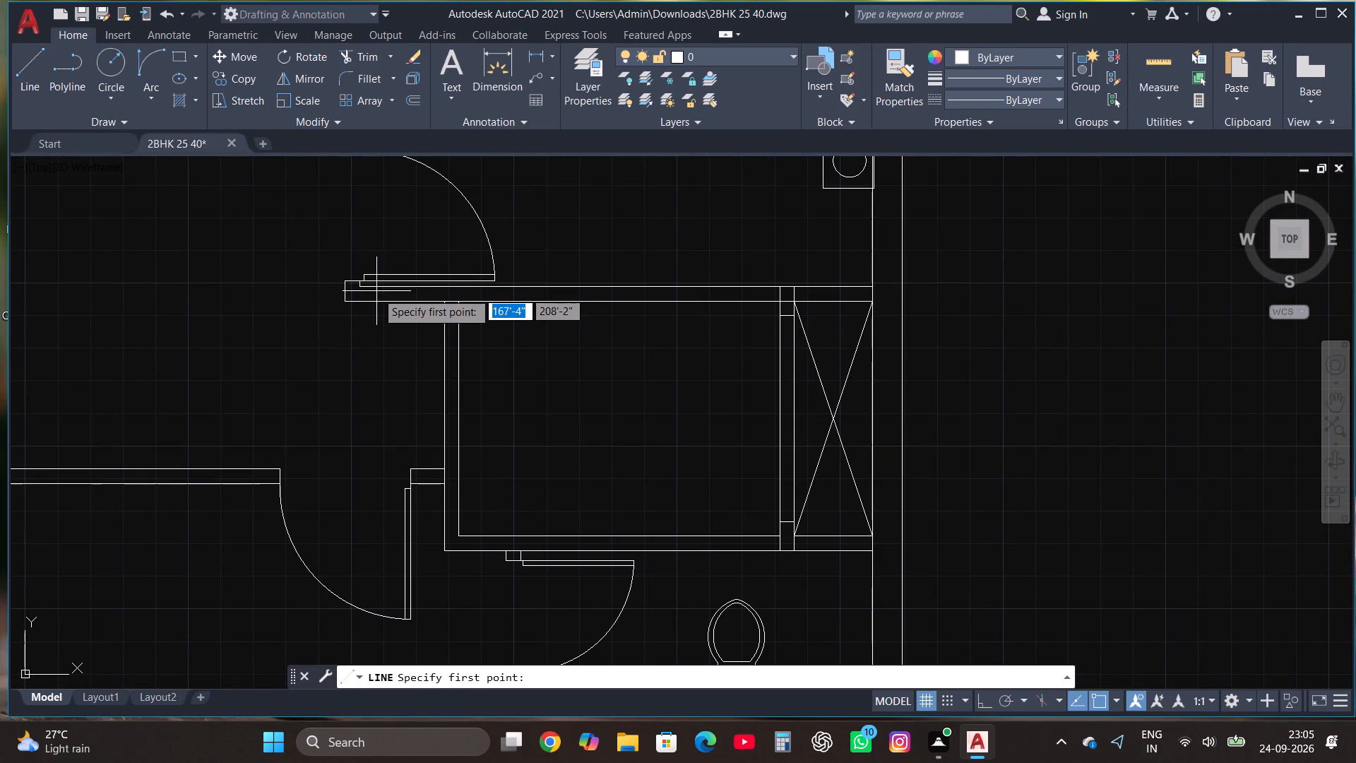
click(457, 533)
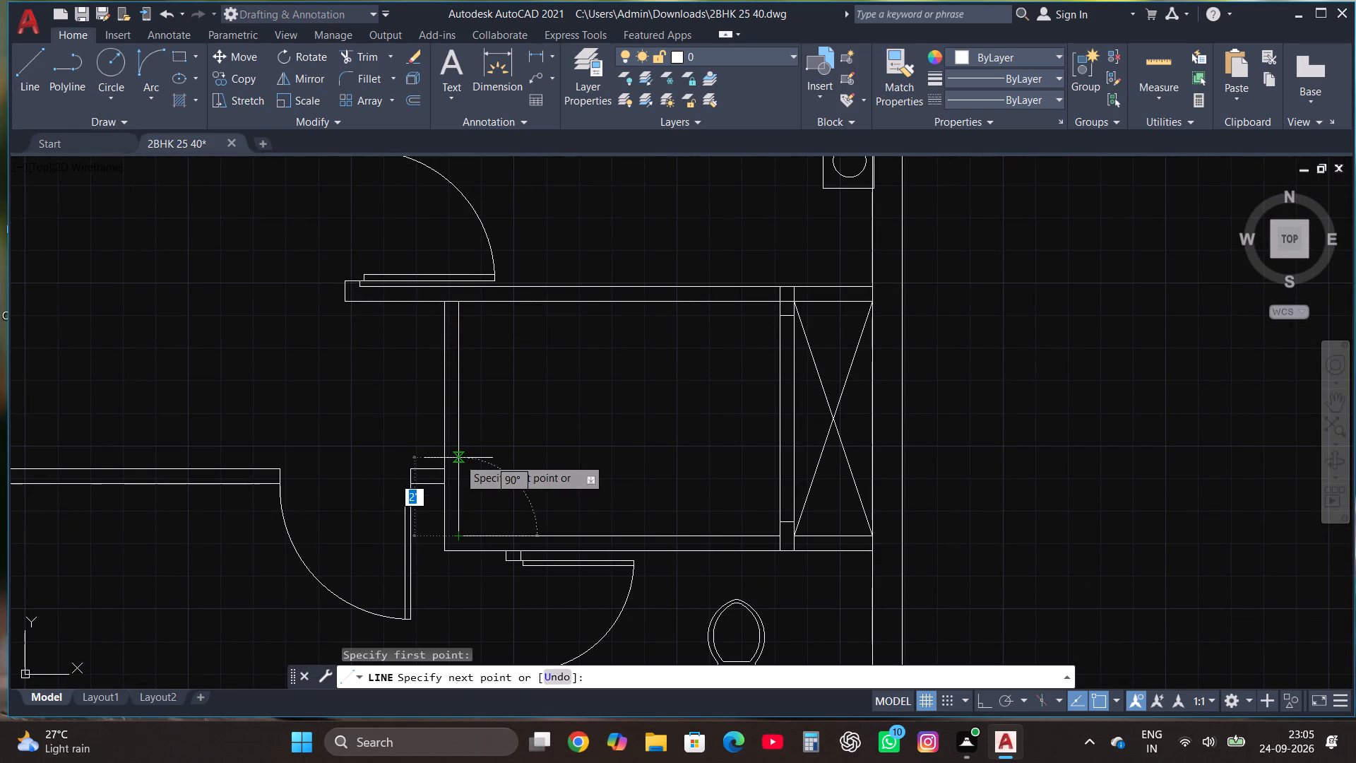
text(2')
key(Return)
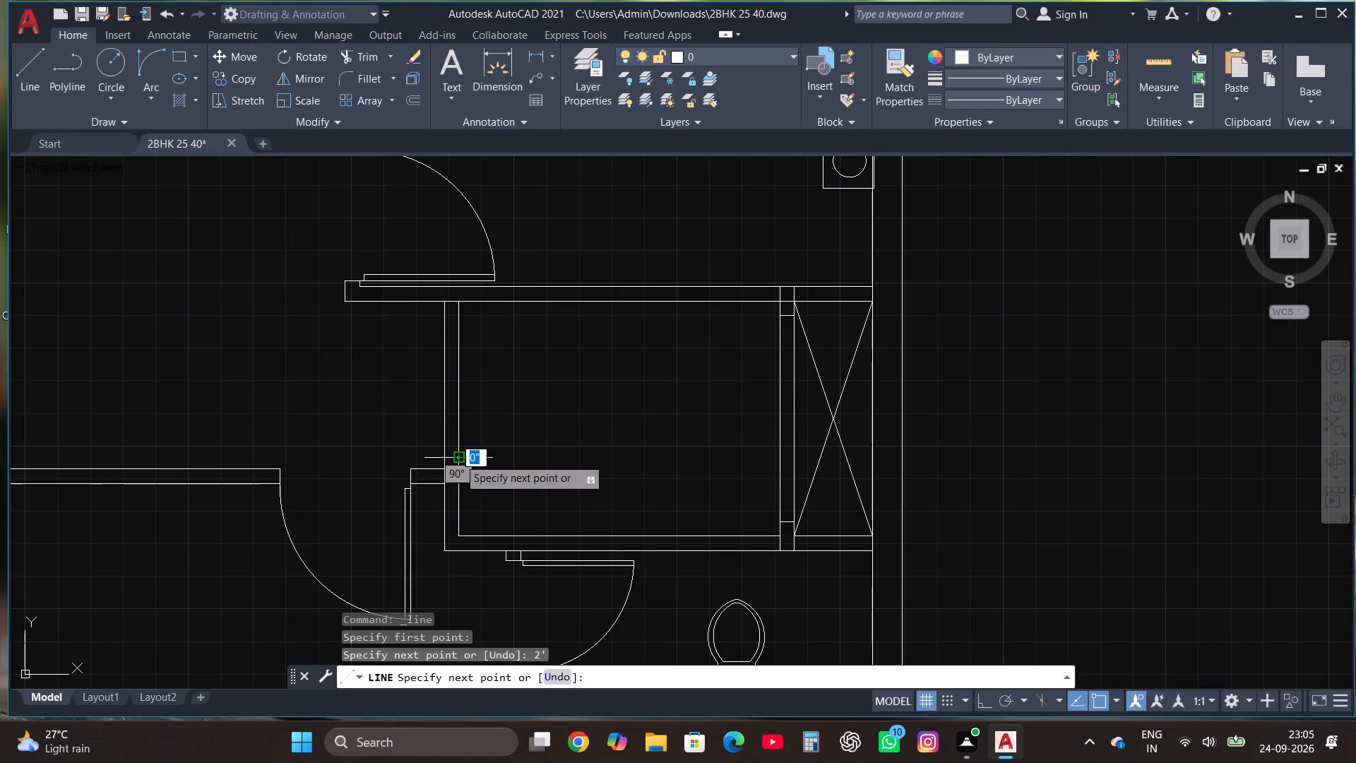
key(F8)
click(694, 455)
Draw a line 2' west from the middle room's inner northeast corner, continuing south past the end of the horizontal counter line.
click(24, 69)
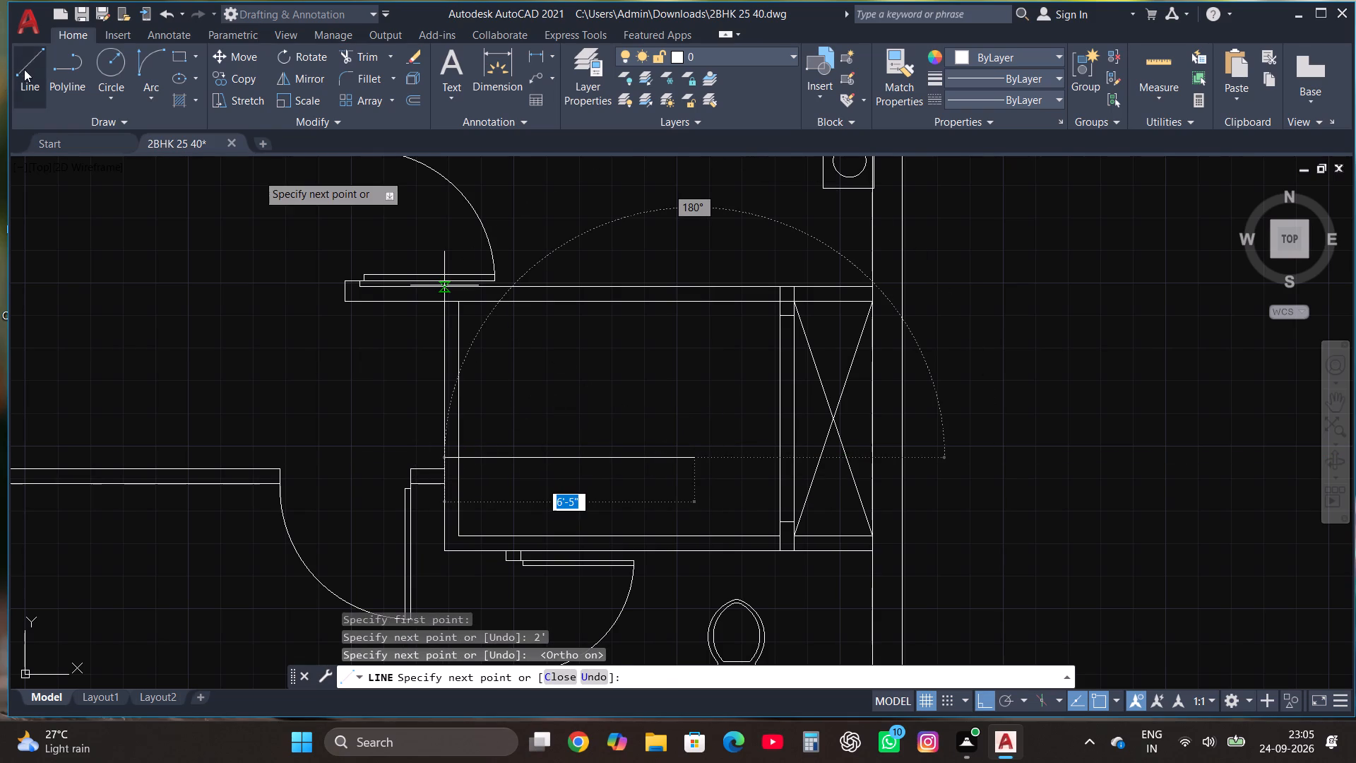
click(782, 302)
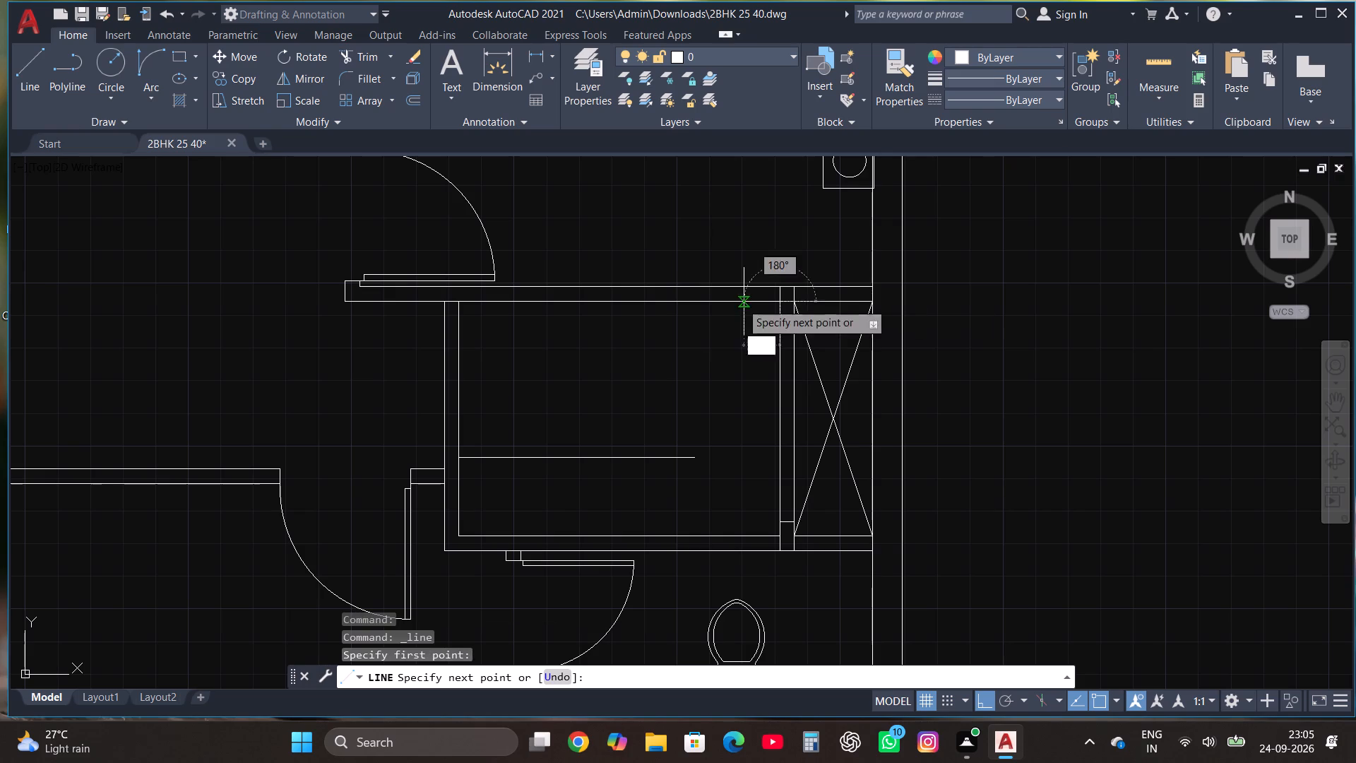
text(2')
key(Return)
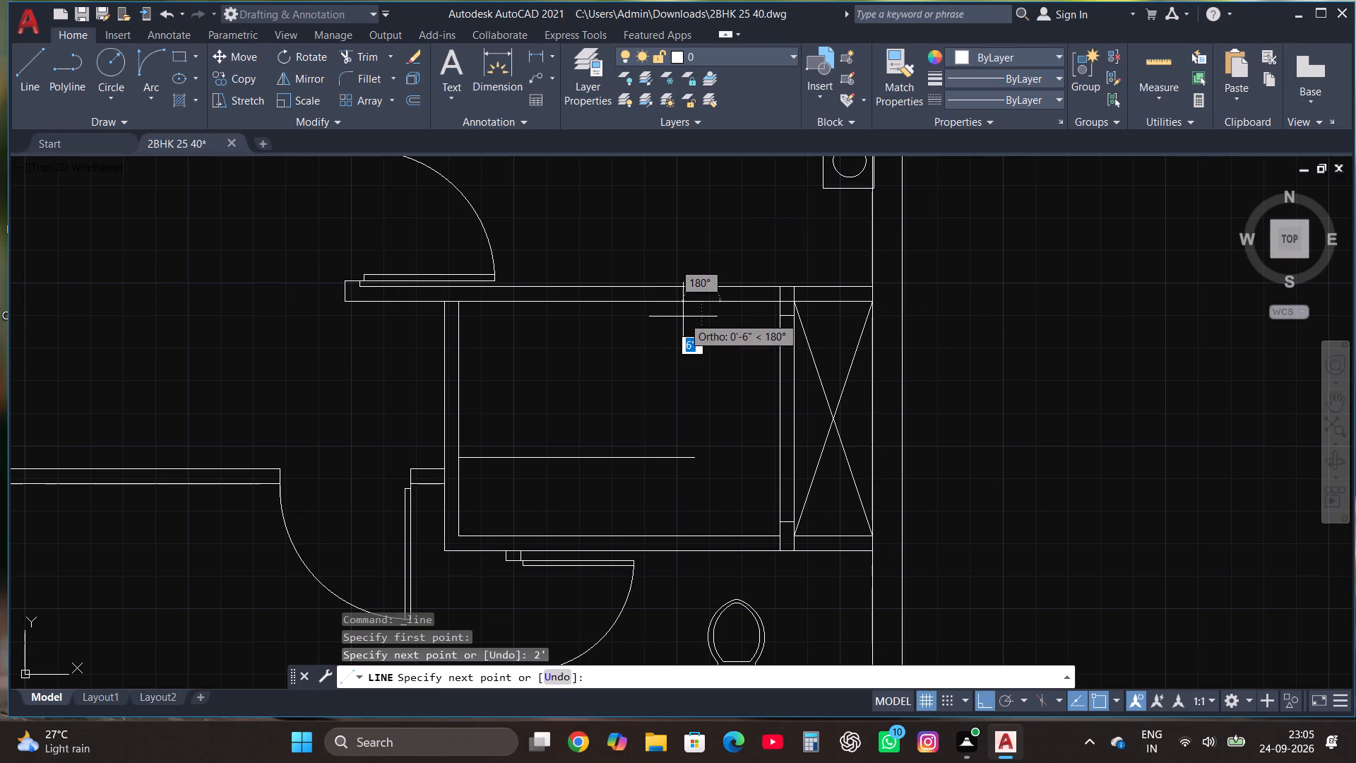
click(694, 490)
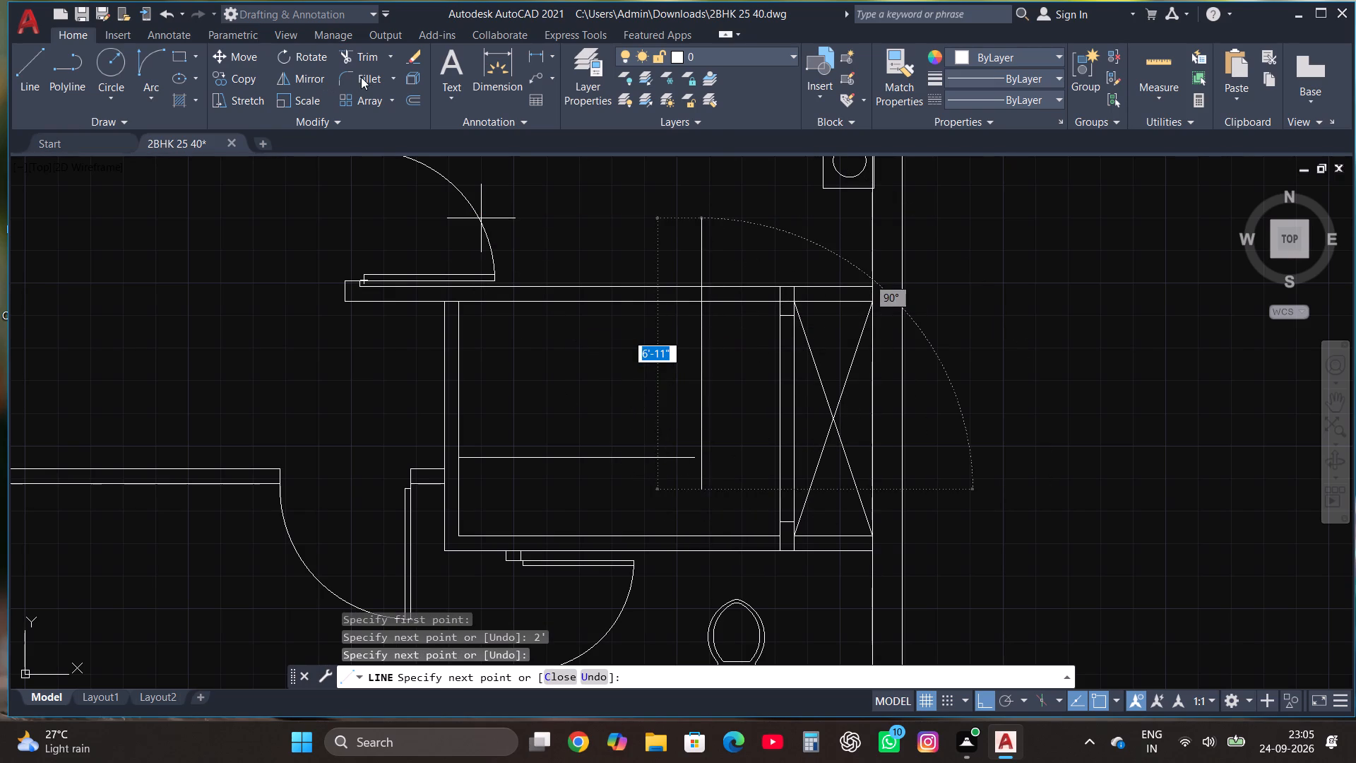
Fillet the horizontal counter line with the new vertical line so they meet in a sharp corner.
click(364, 79)
click(661, 457)
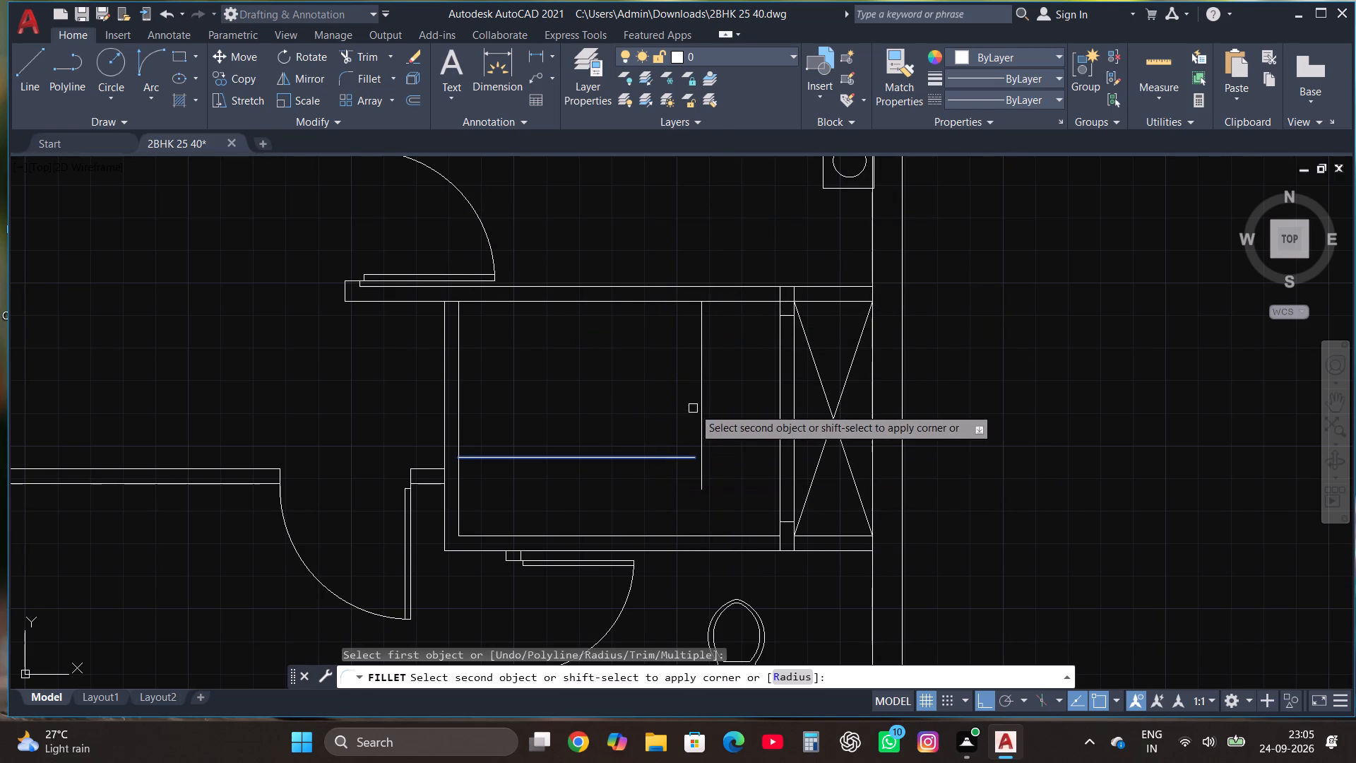
click(698, 402)
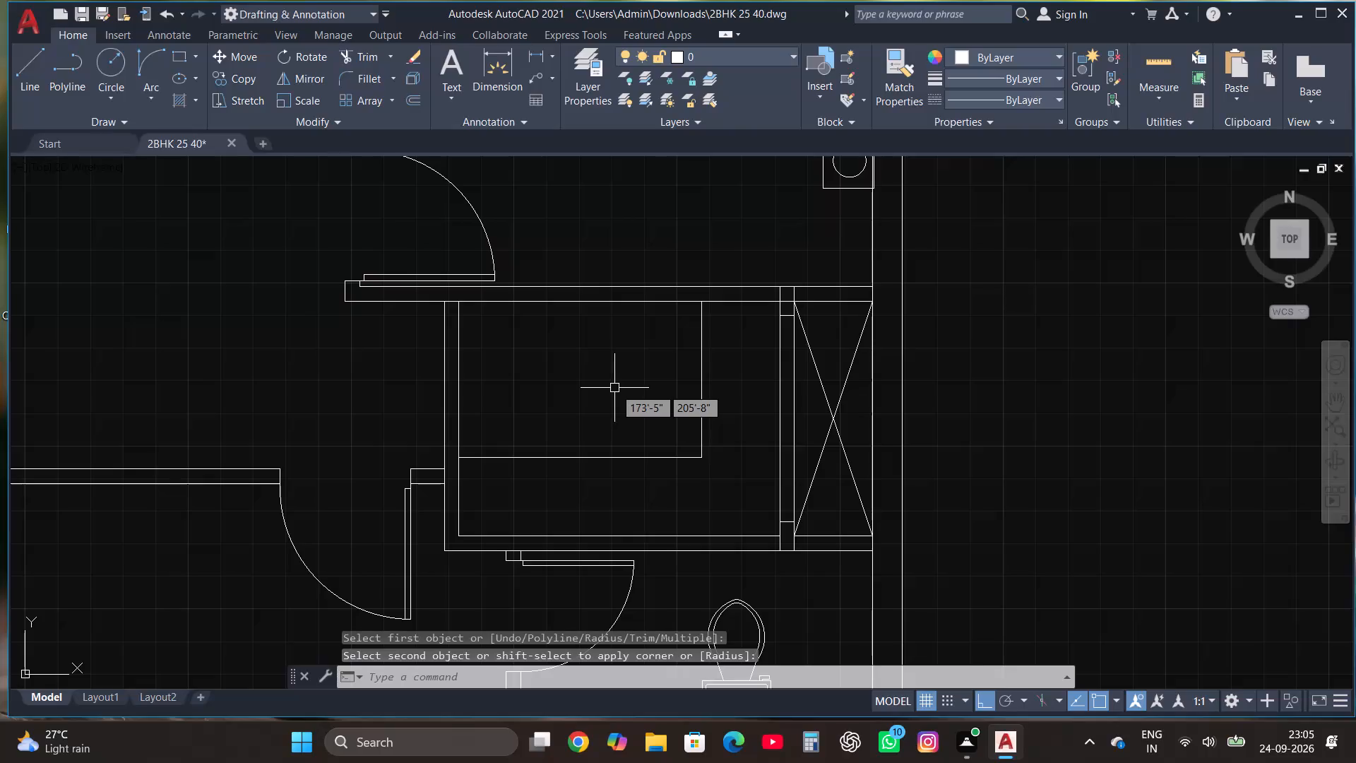
Draw a rectangle about 2'-4" by 1'-10" in the inner southwest corner of the middle room's counter.
click(174, 59)
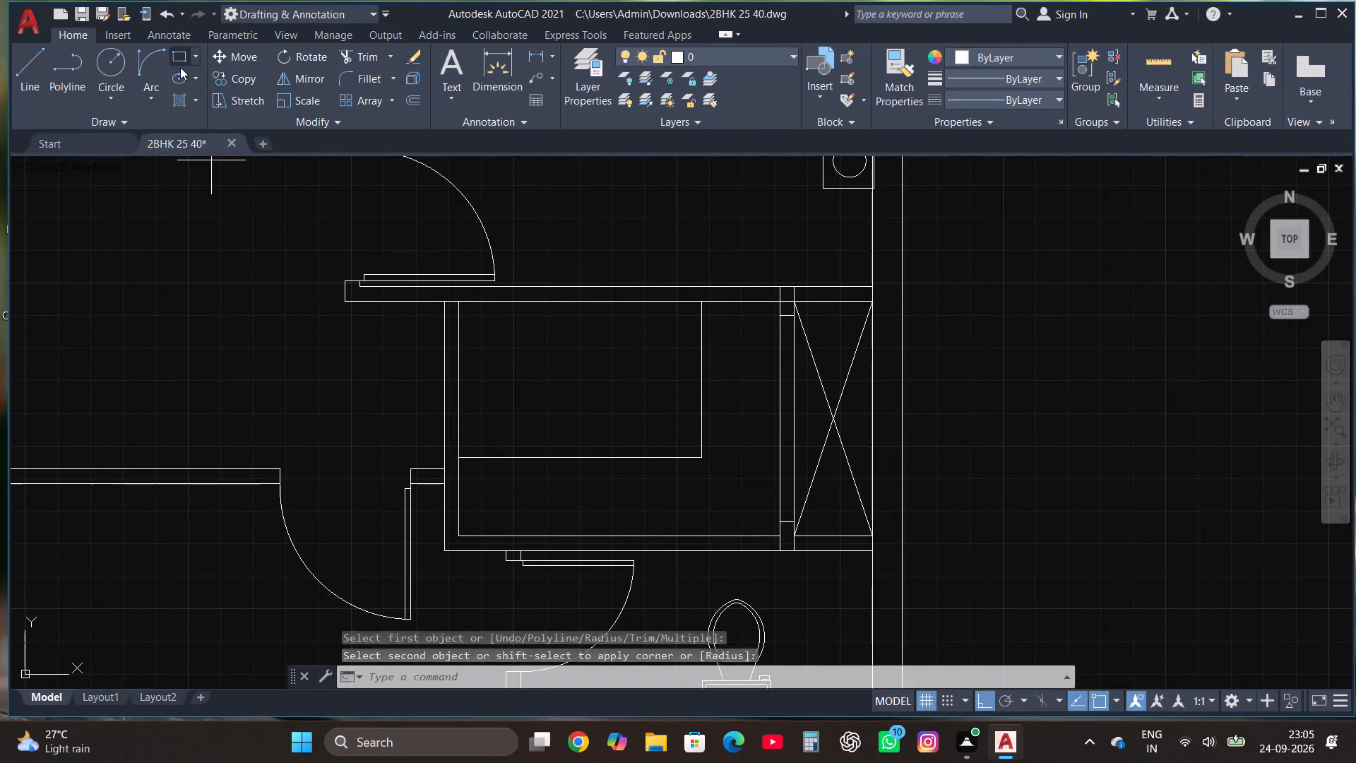
click(461, 537)
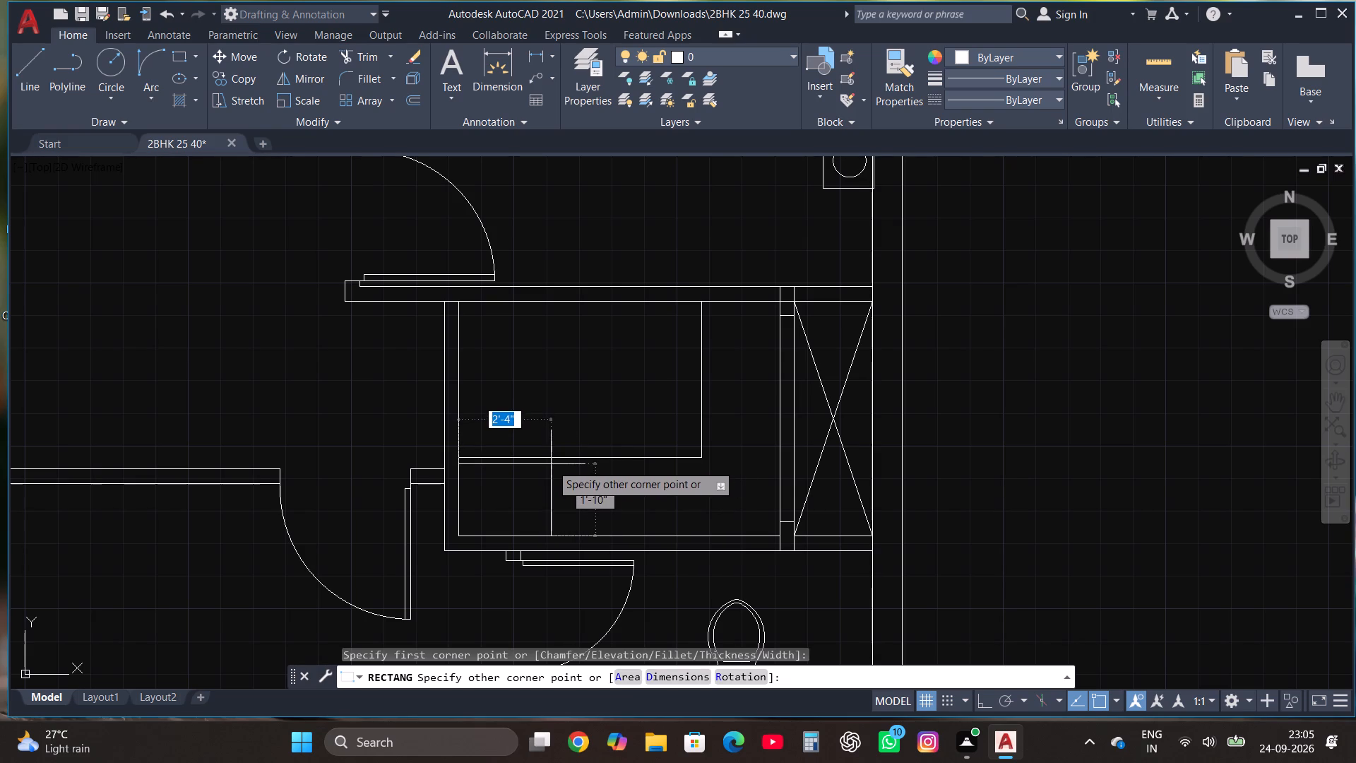
click(550, 463)
Draw a stove rectangle about 2'-11" by 1'-6" on the south counter, just east of the corner rectangle.
click(180, 63)
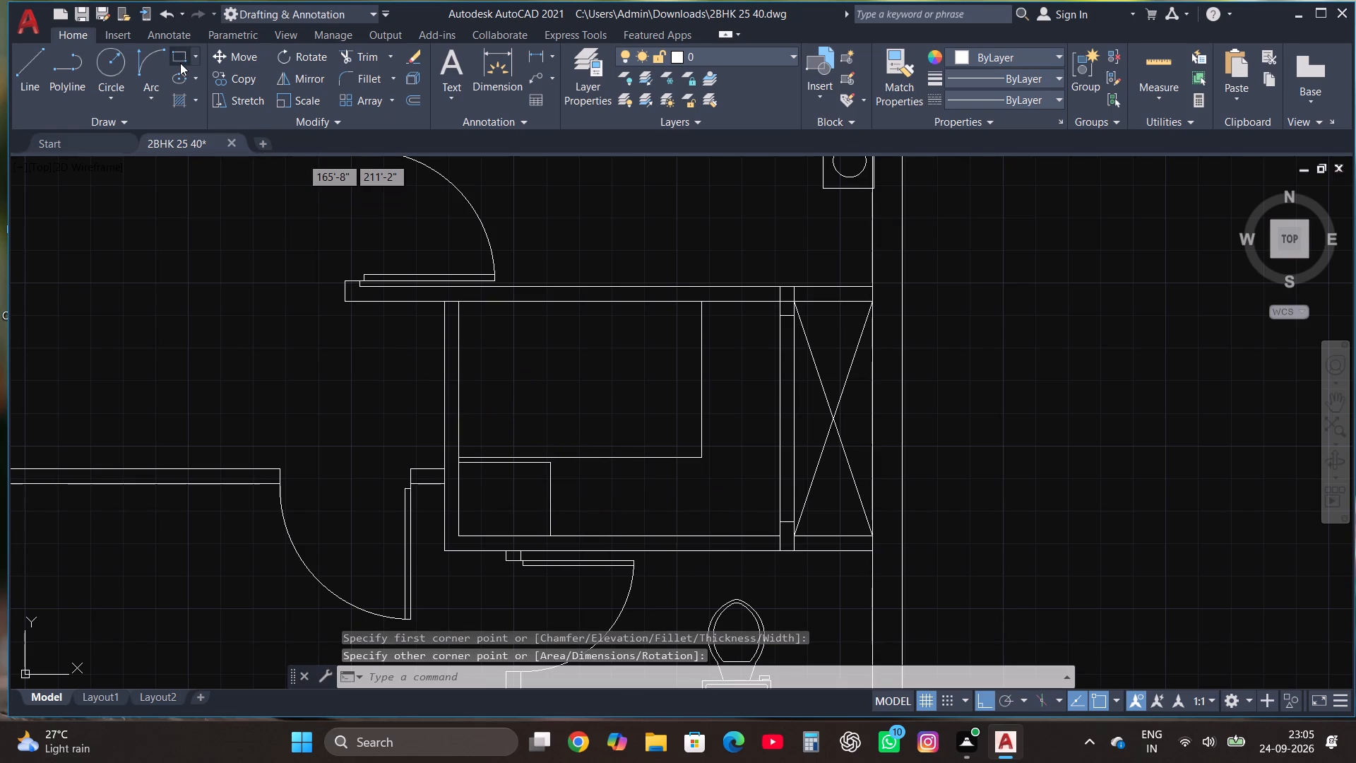
scroll(637, 514, up, 2)
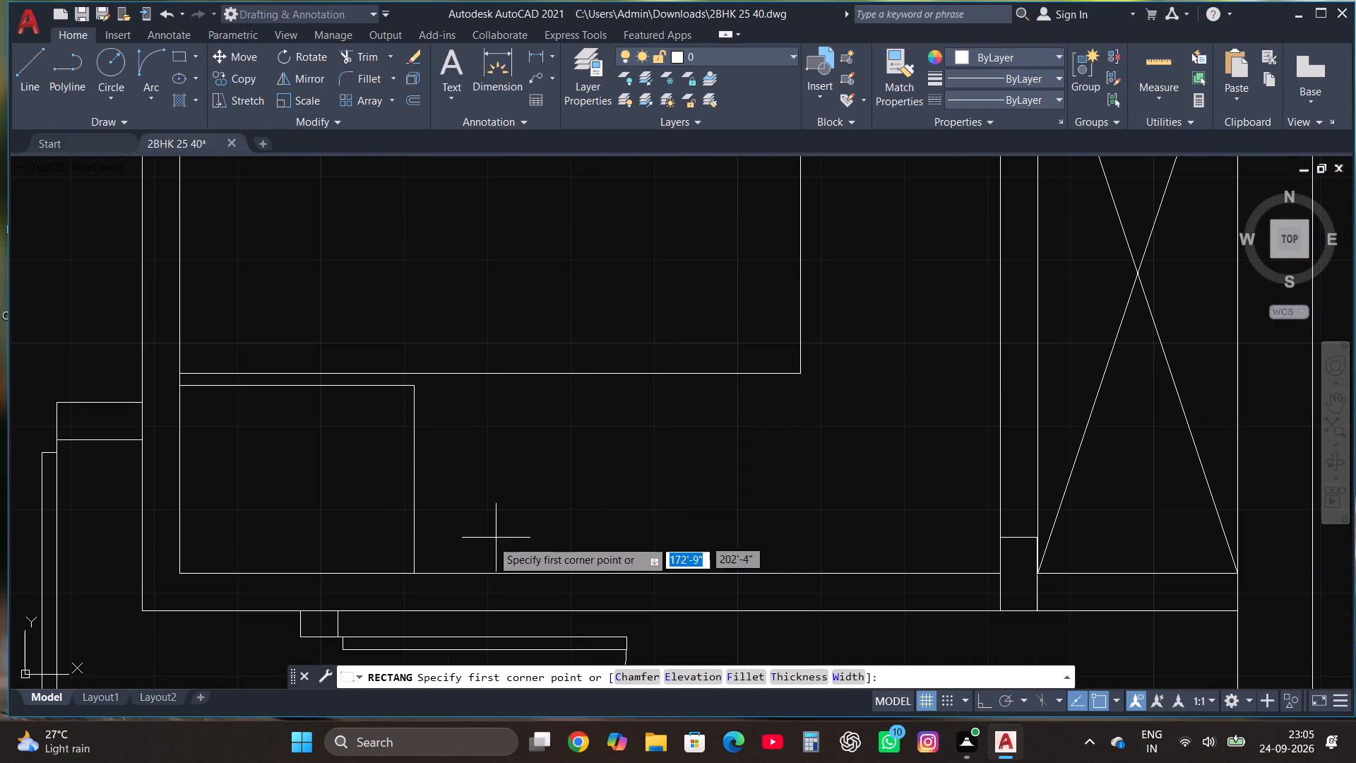
click(458, 560)
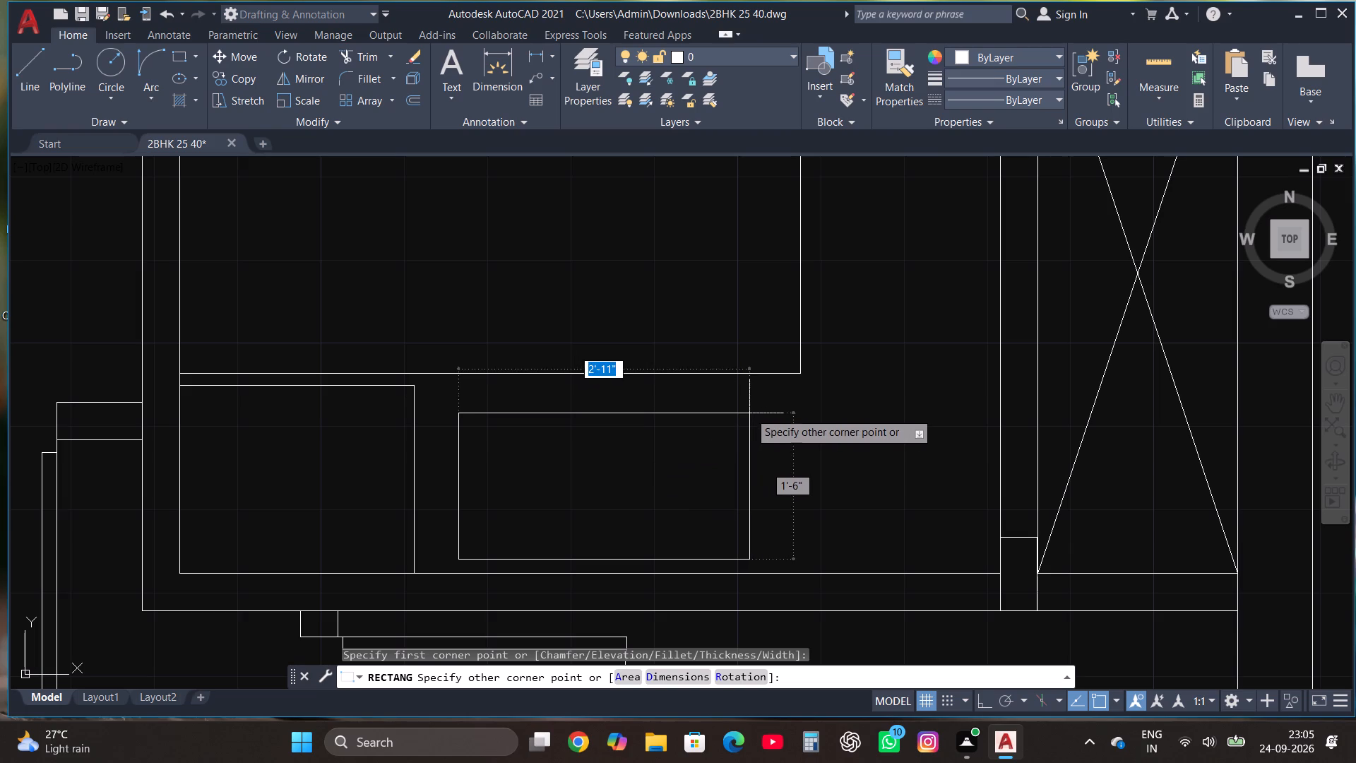
click(748, 406)
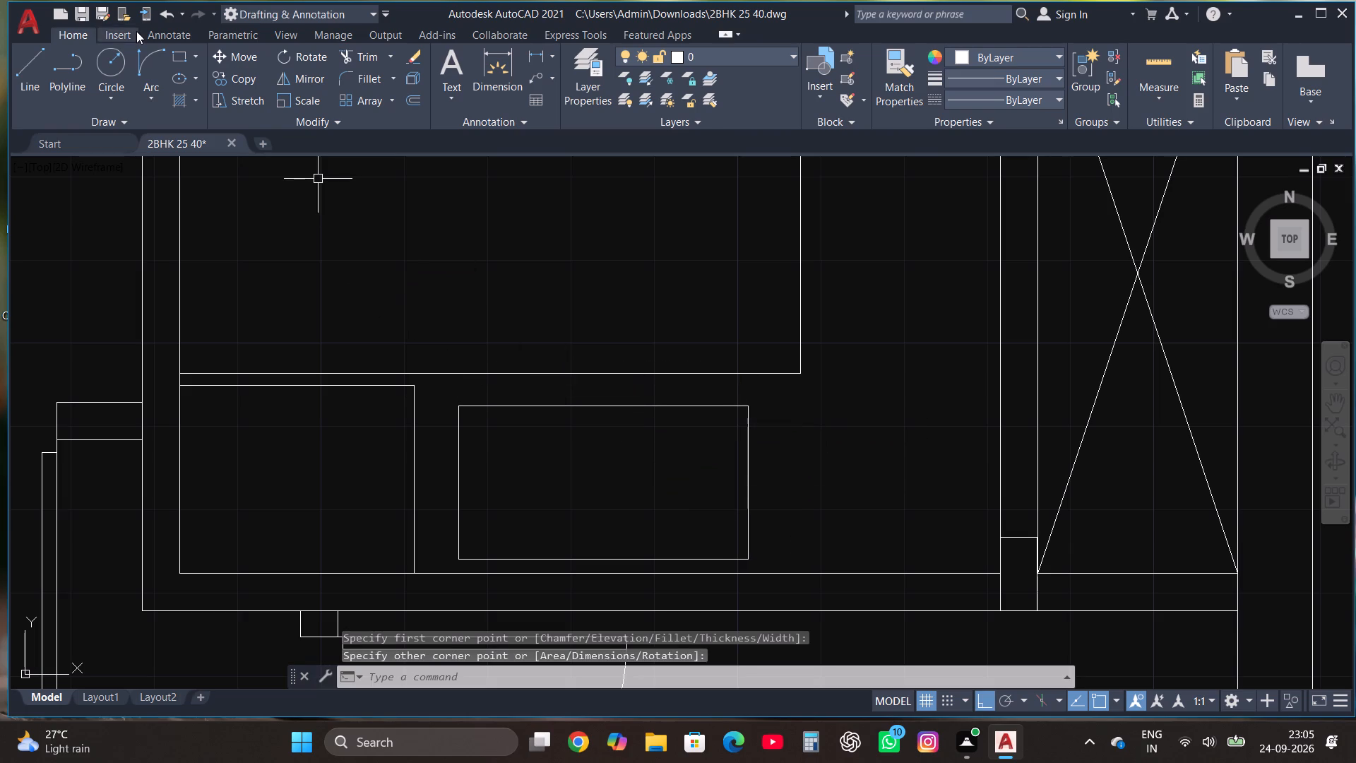
Draw a burner circle of about 5" radius in the stove rectangle's southwest part and shift it slightly east.
click(107, 57)
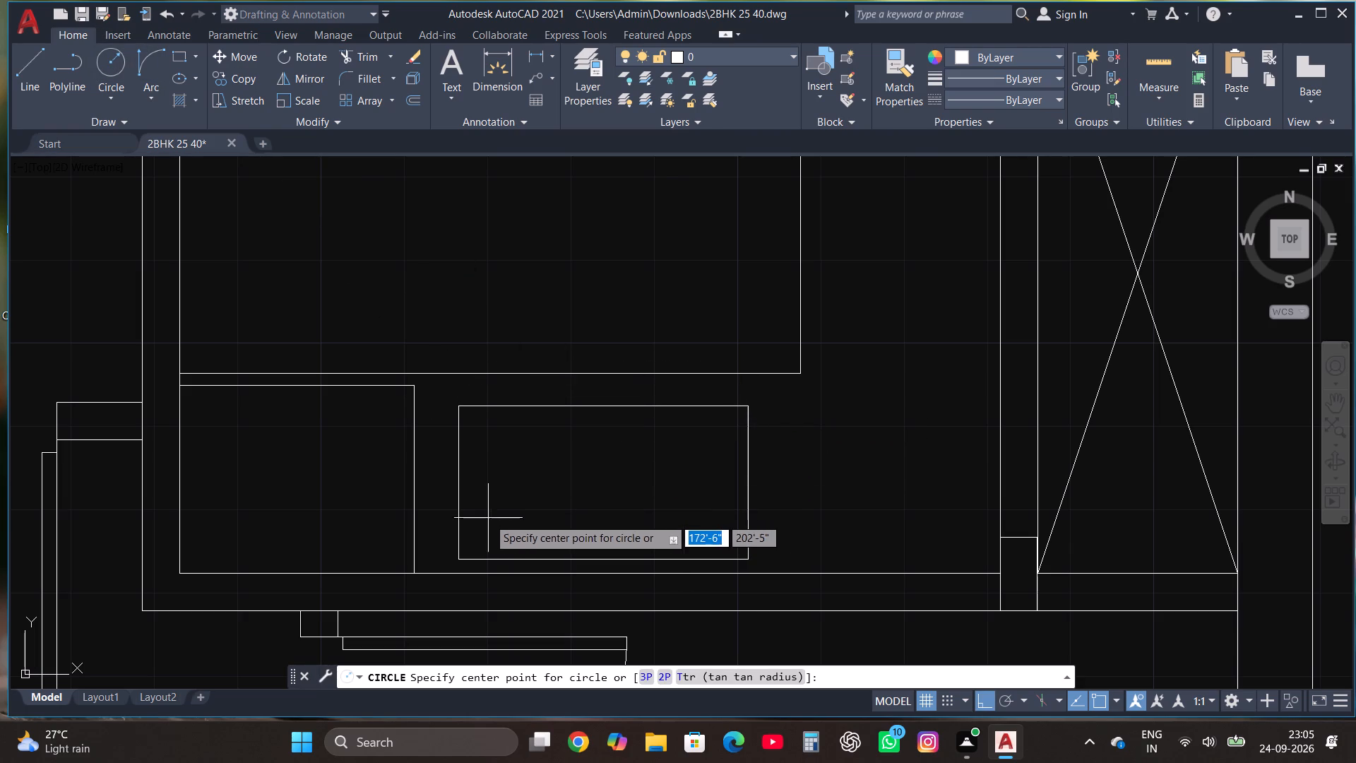
click(501, 509)
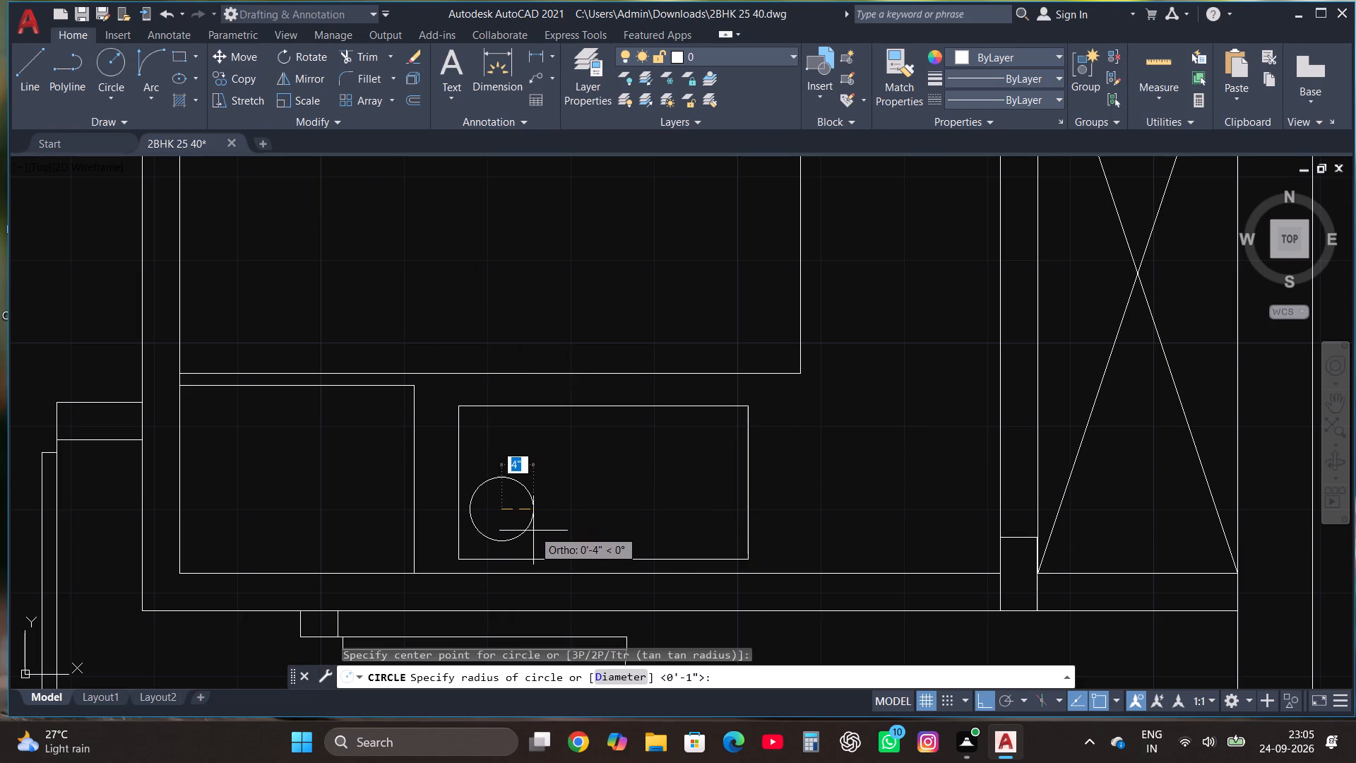
click(540, 538)
click(546, 516)
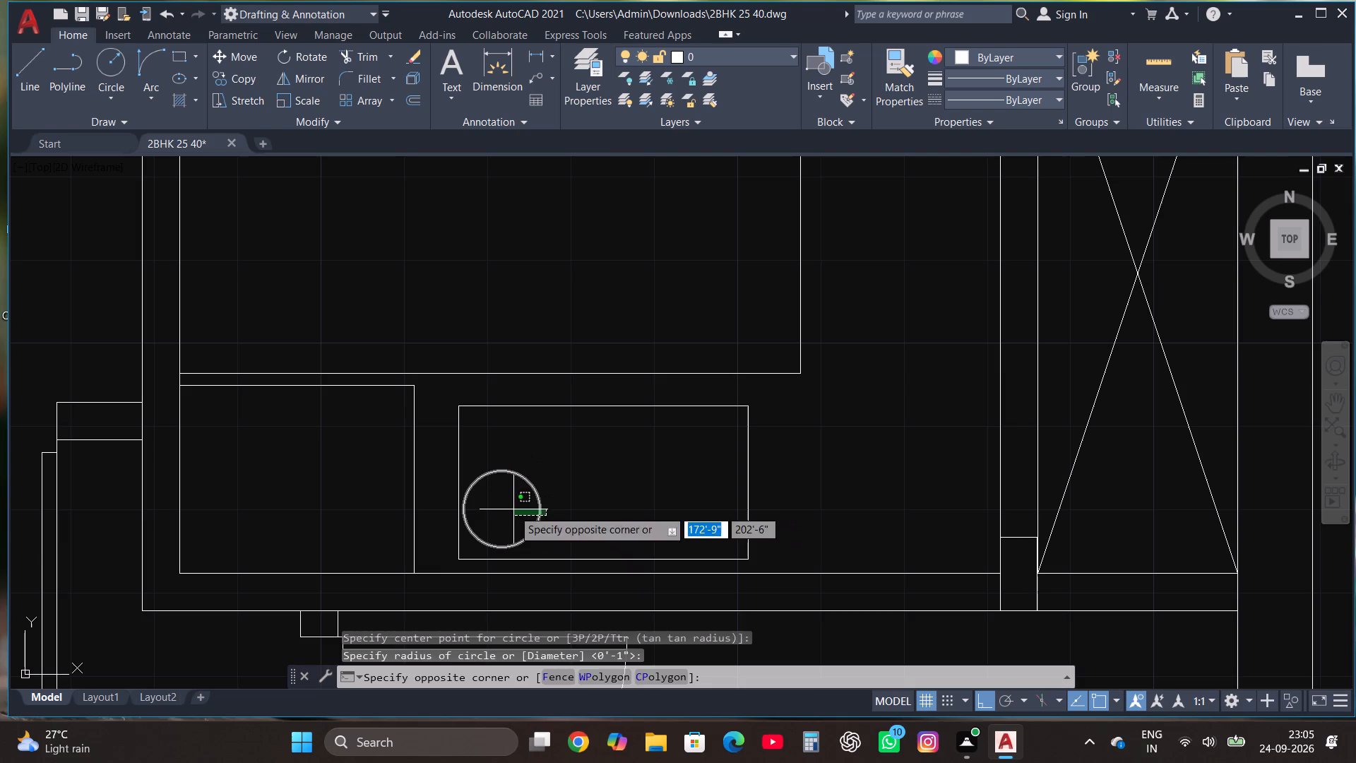
click(513, 509)
click(500, 508)
click(522, 506)
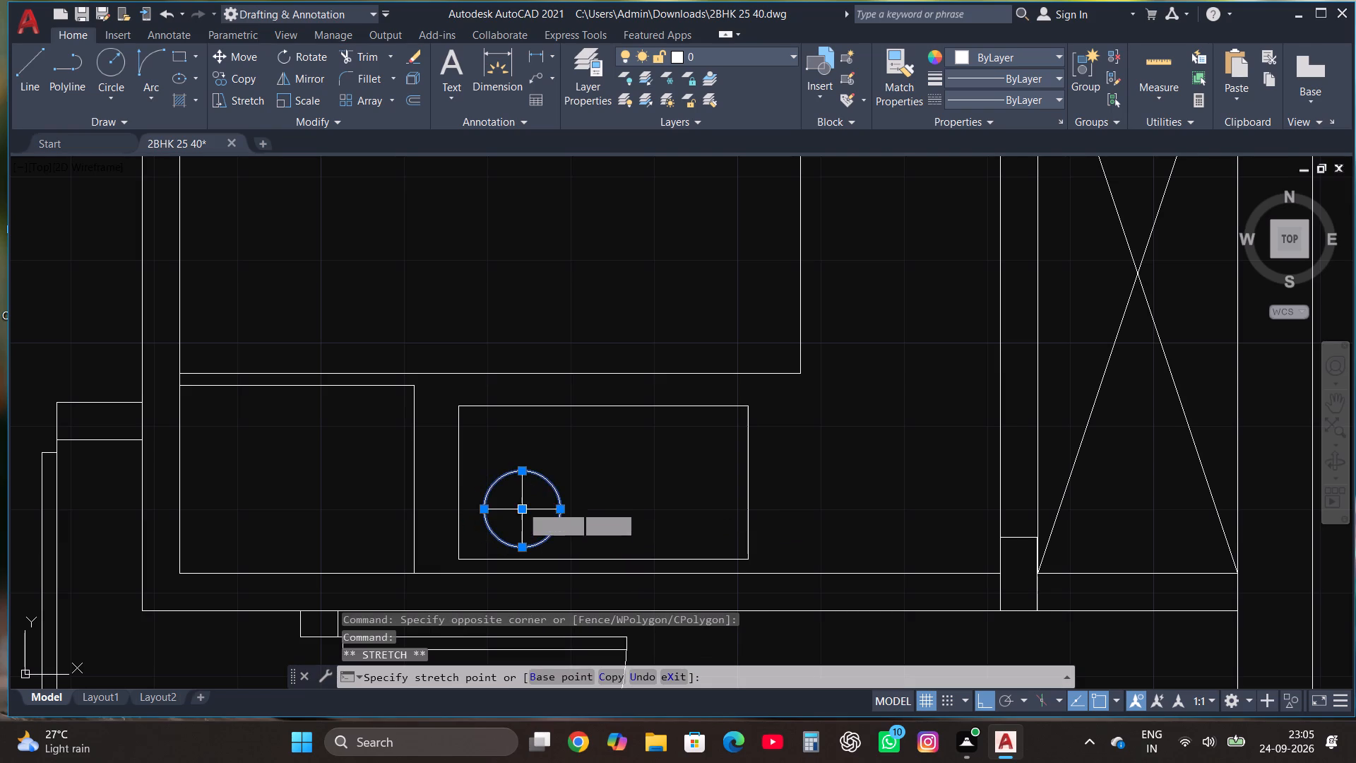
Copy the burner circle to the stove rectangle's northeast part, with Ortho off.
click(249, 78)
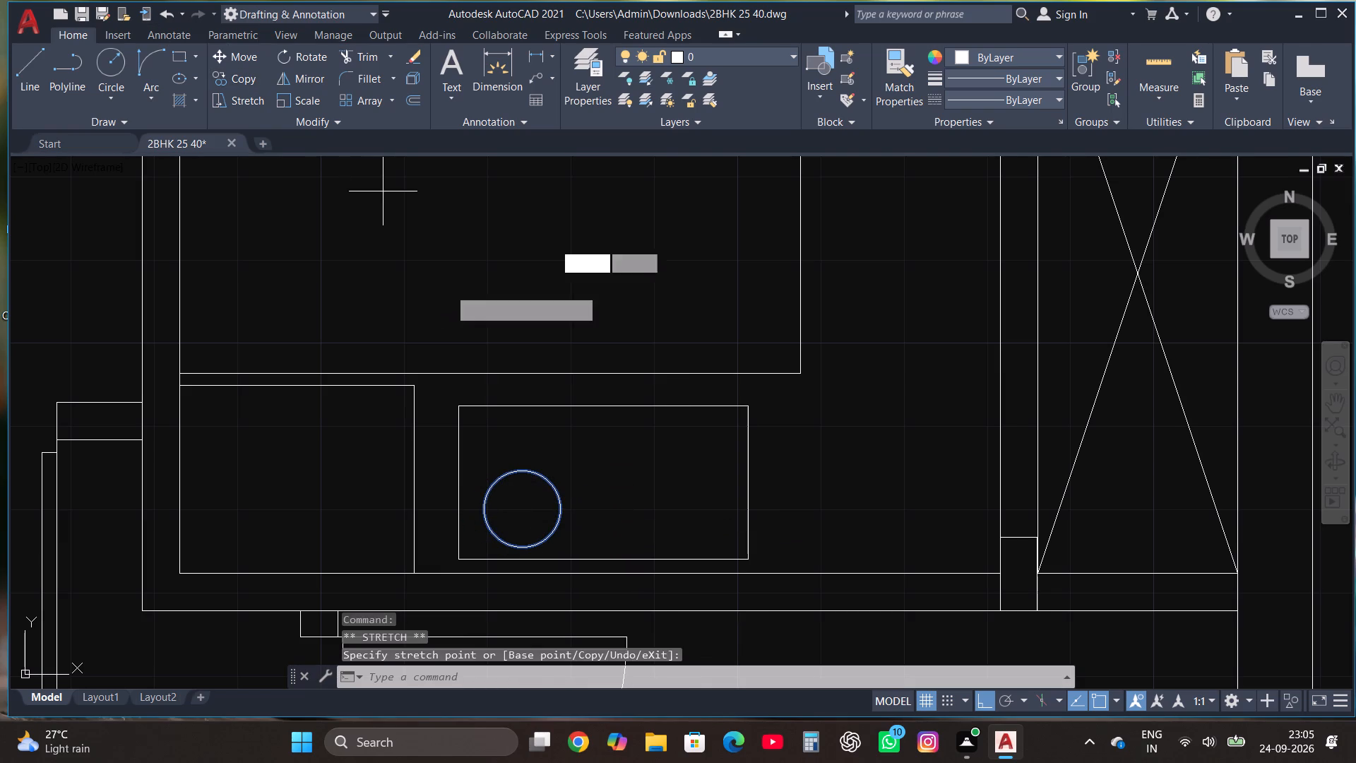
click(513, 492)
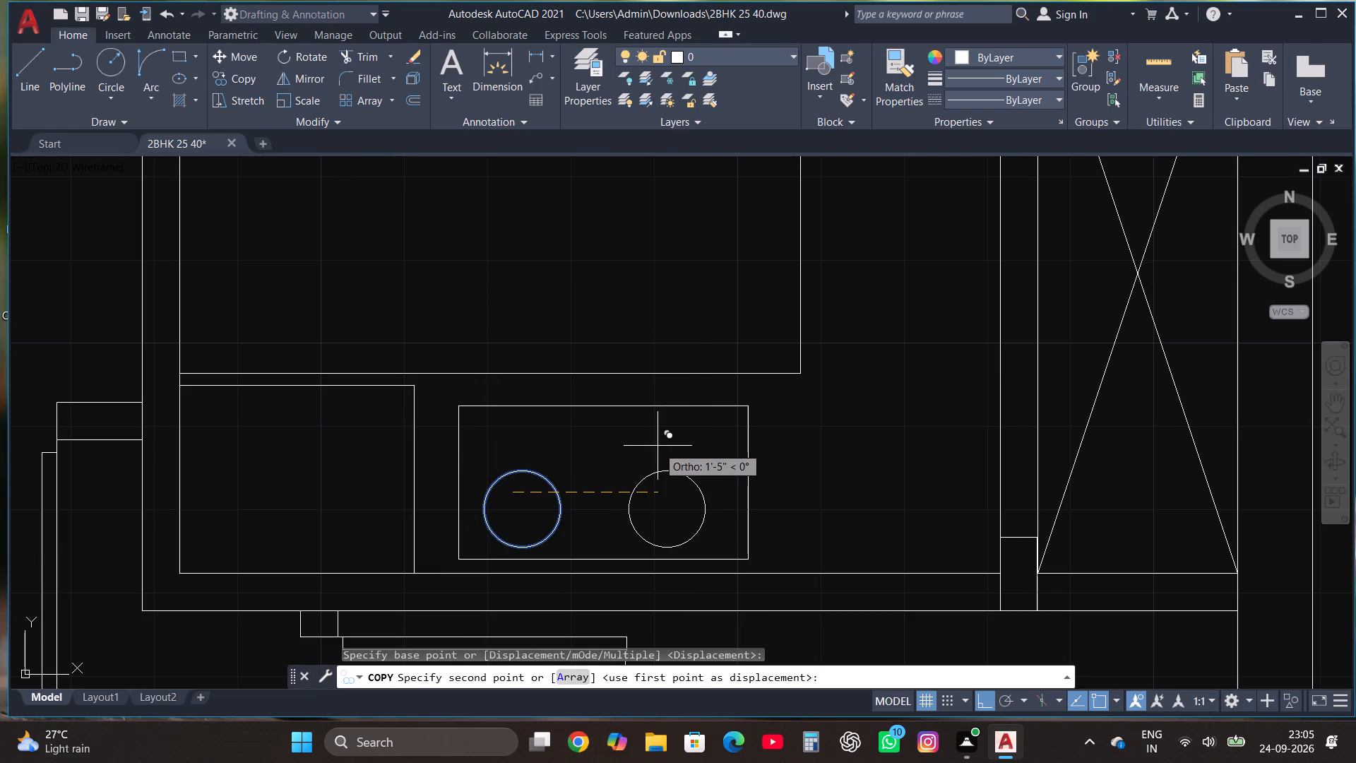
key(F8)
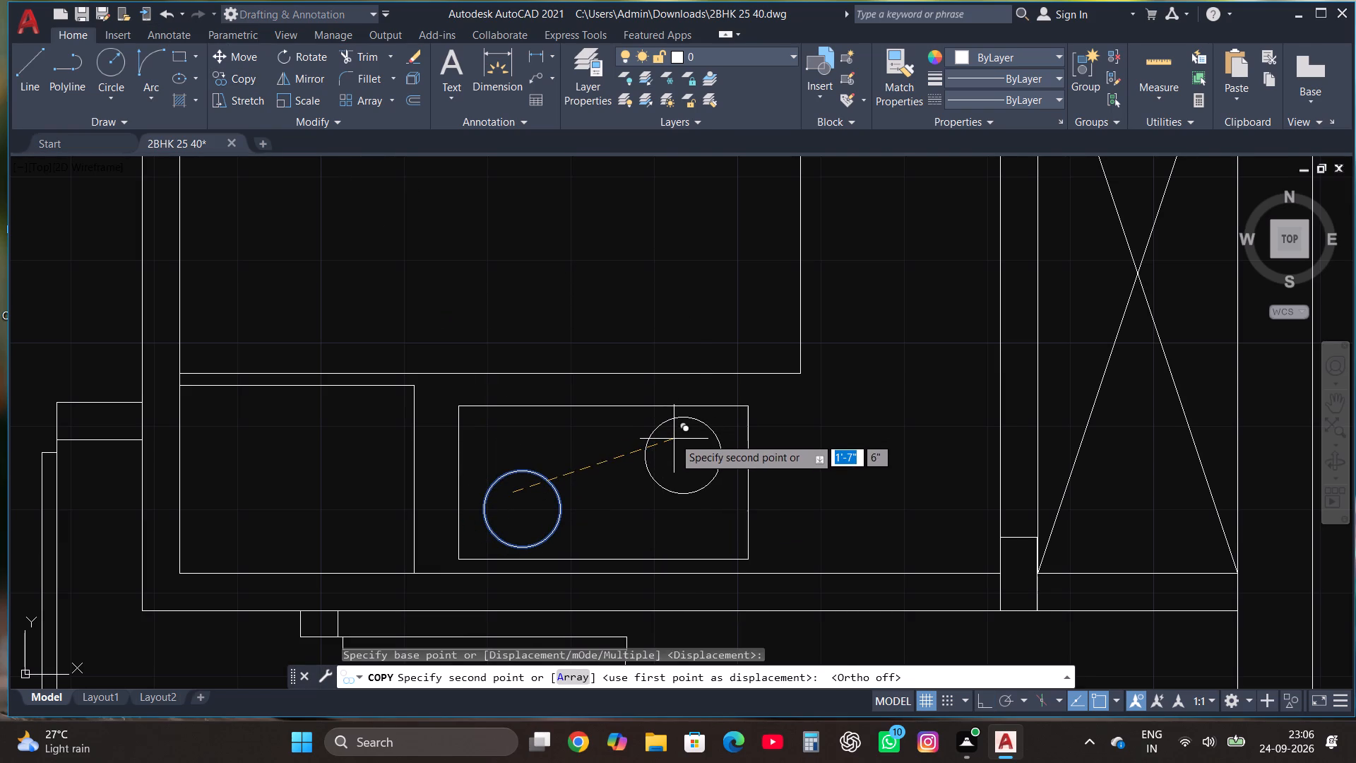
click(674, 437)
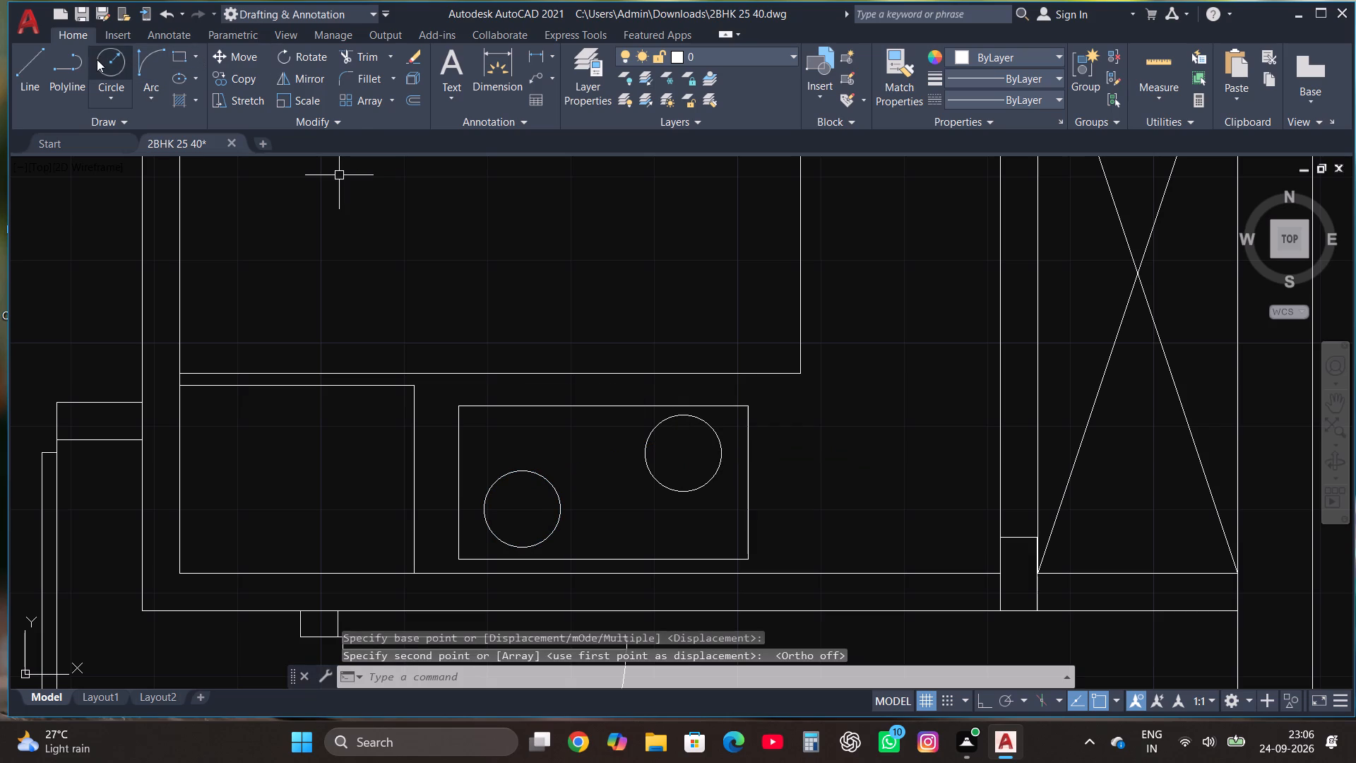
Draw a smaller burner circle in the stove rectangle's northwest part, directly north of the first burner.
click(96, 59)
click(525, 434)
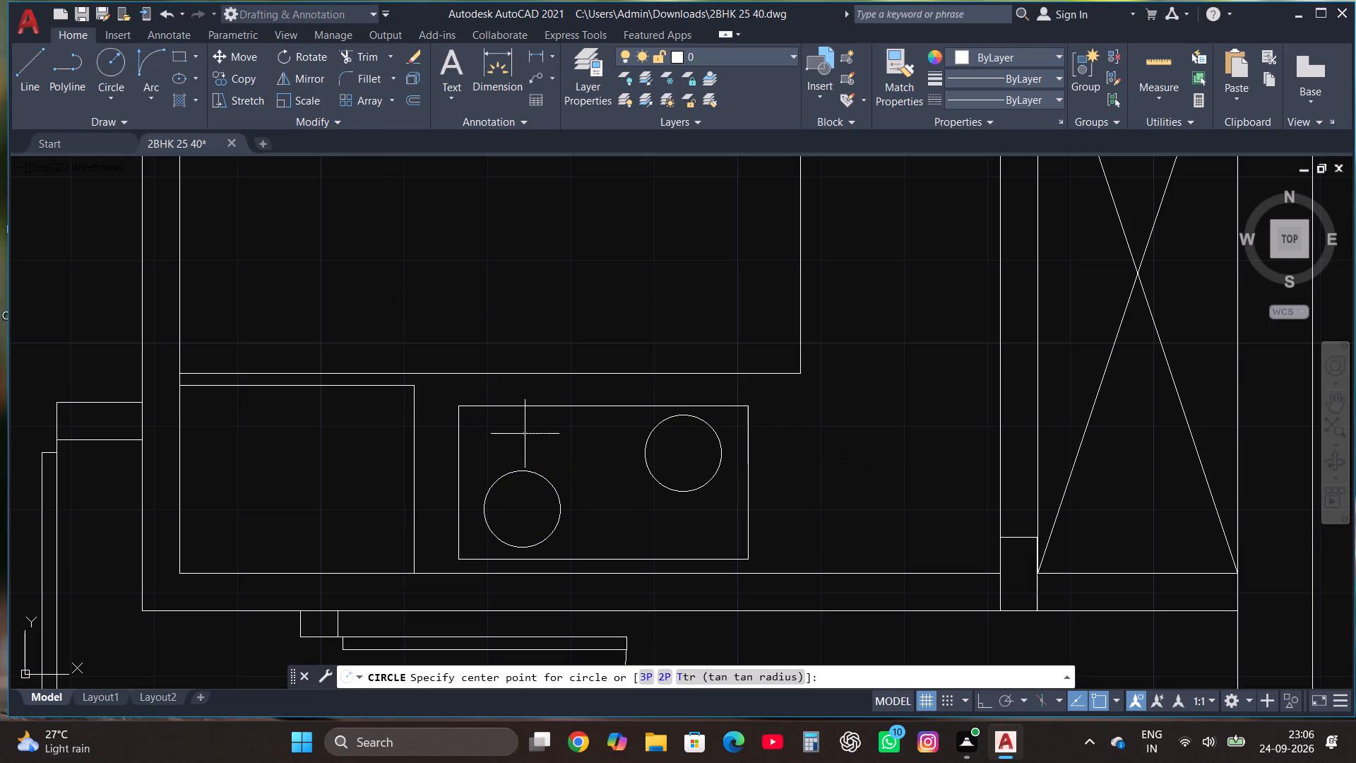
click(547, 439)
Copy the smaller burner circle to the stove rectangle's southeast part, below the other large burner.
click(544, 434)
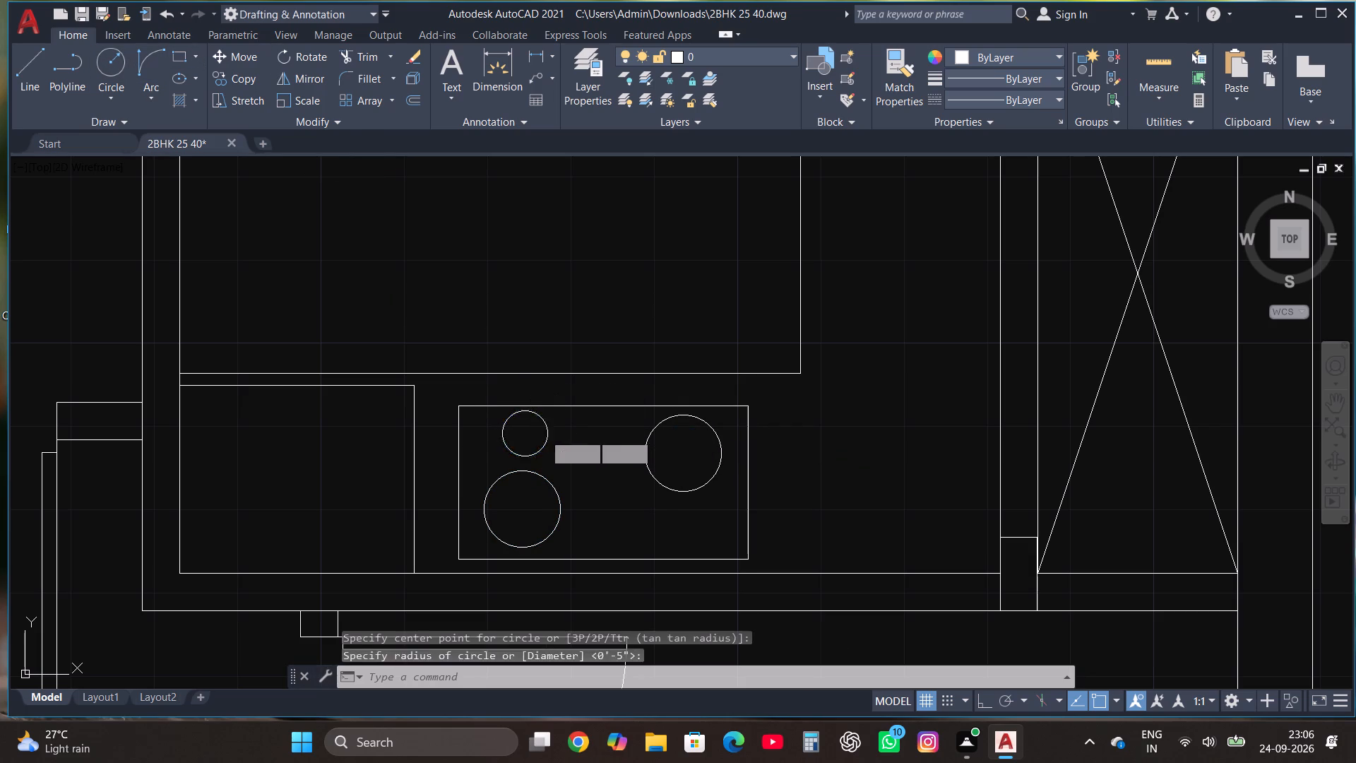
click(231, 79)
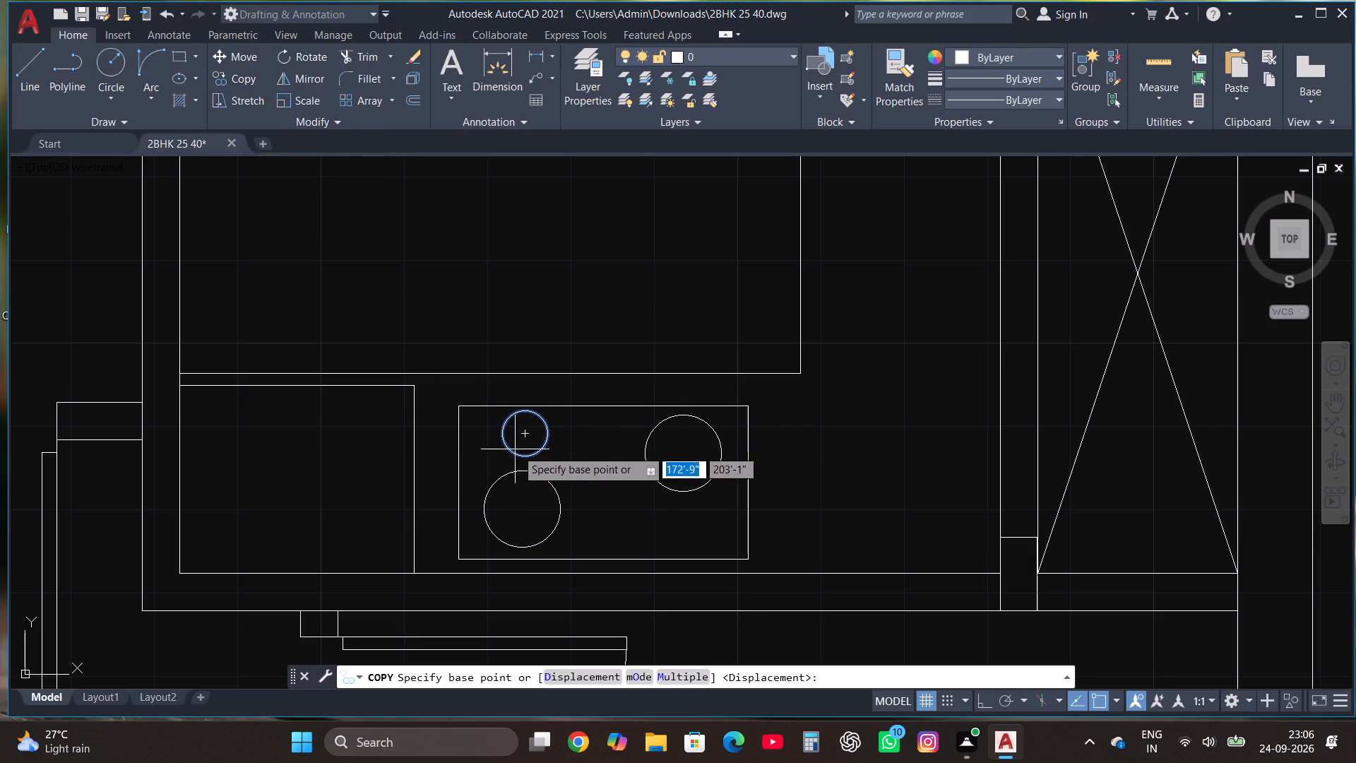
click(516, 450)
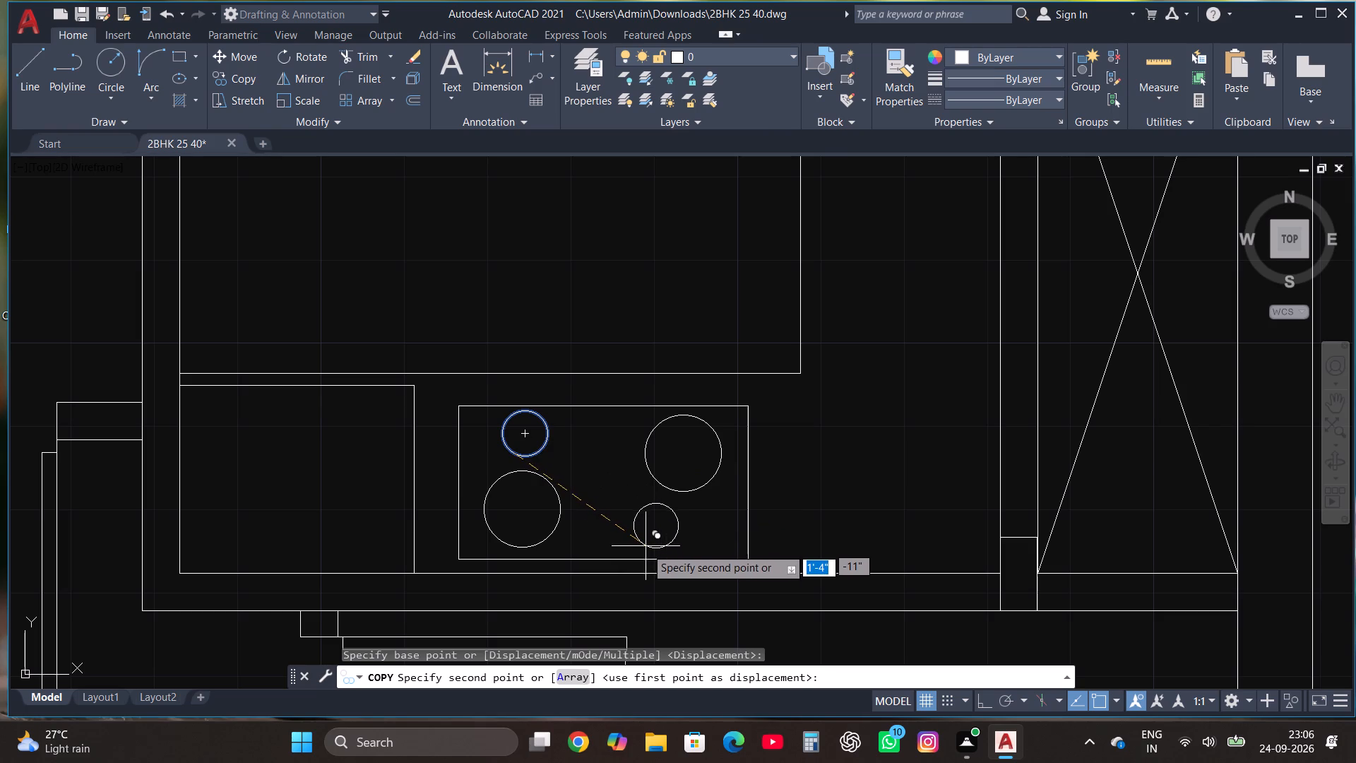
click(646, 548)
Draw a sink rectangle about 1'-8" wide on the east counter, near its north end beside the shaft wall.
scroll(389, 448, down, 2)
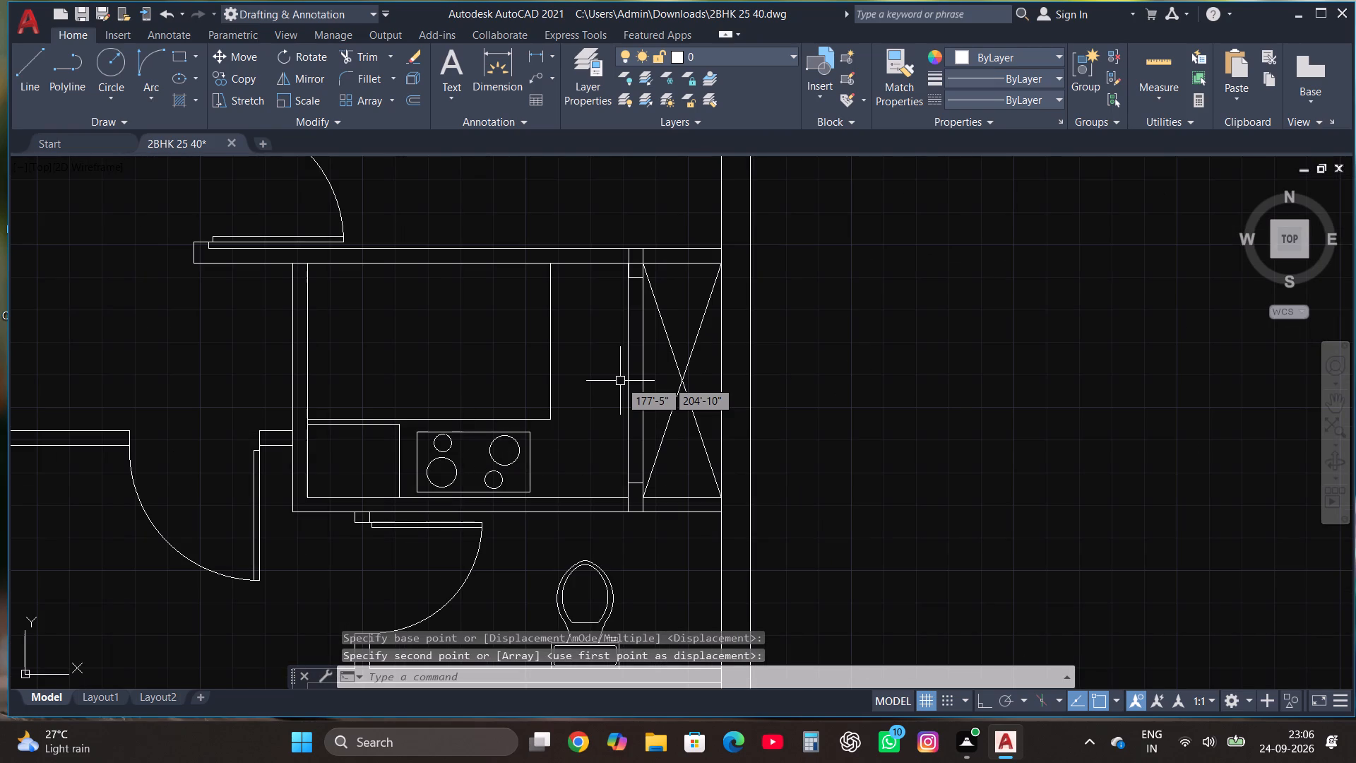
scroll(615, 493, down, 1)
scroll(613, 400, up, 2)
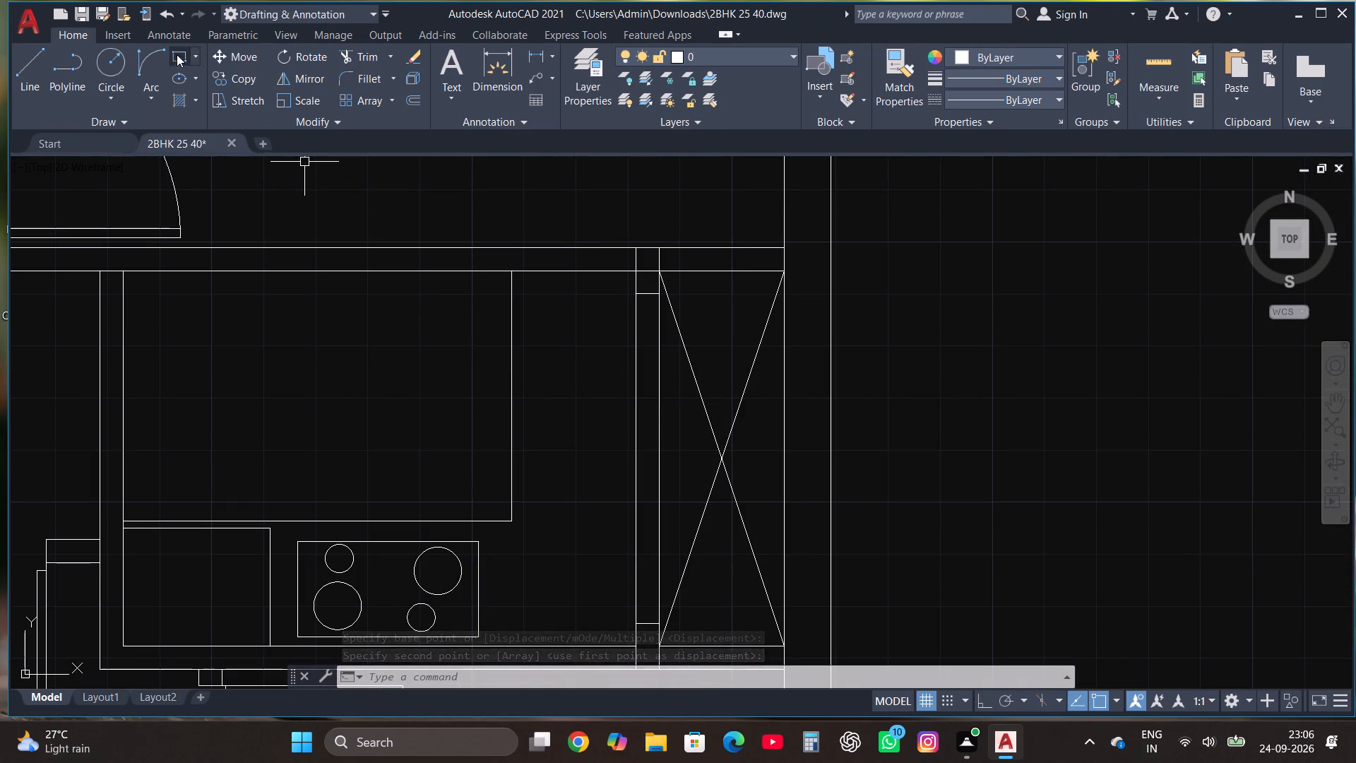
click(177, 54)
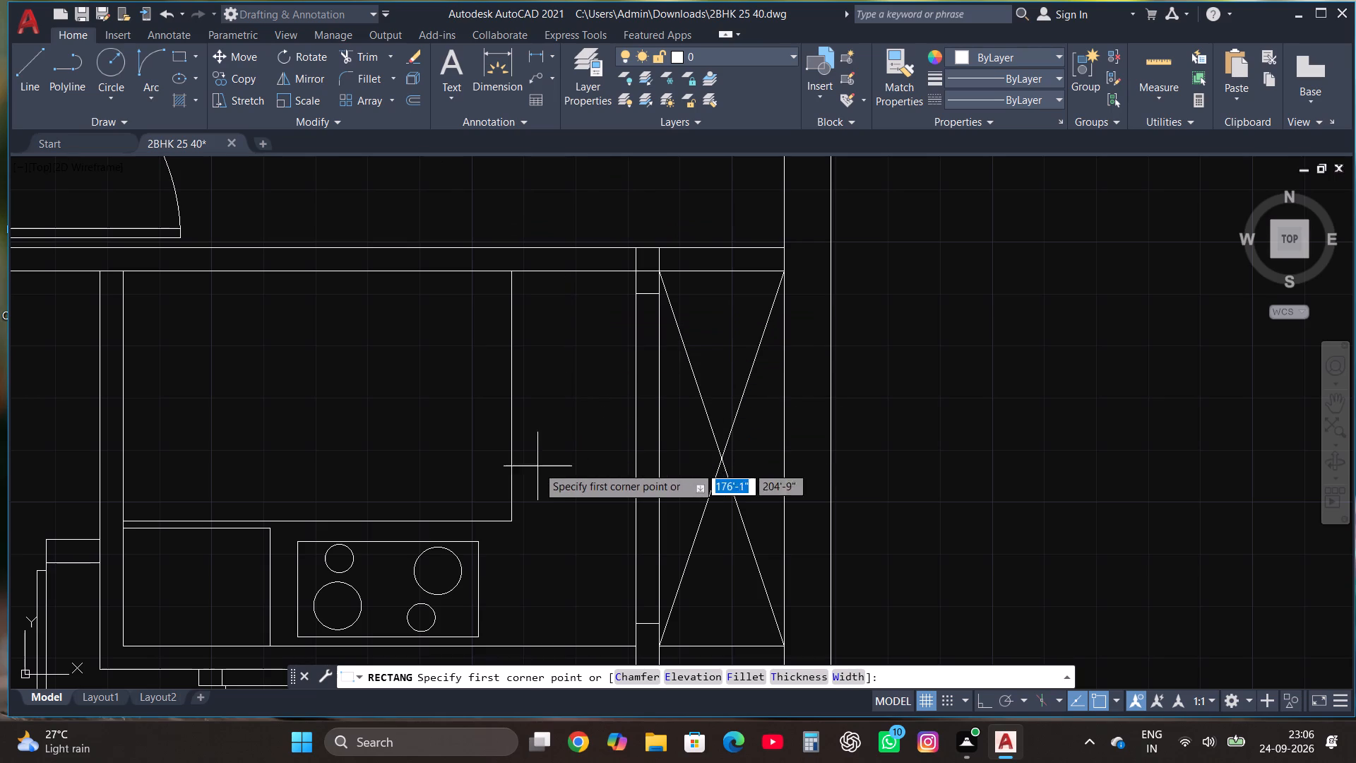
click(525, 463)
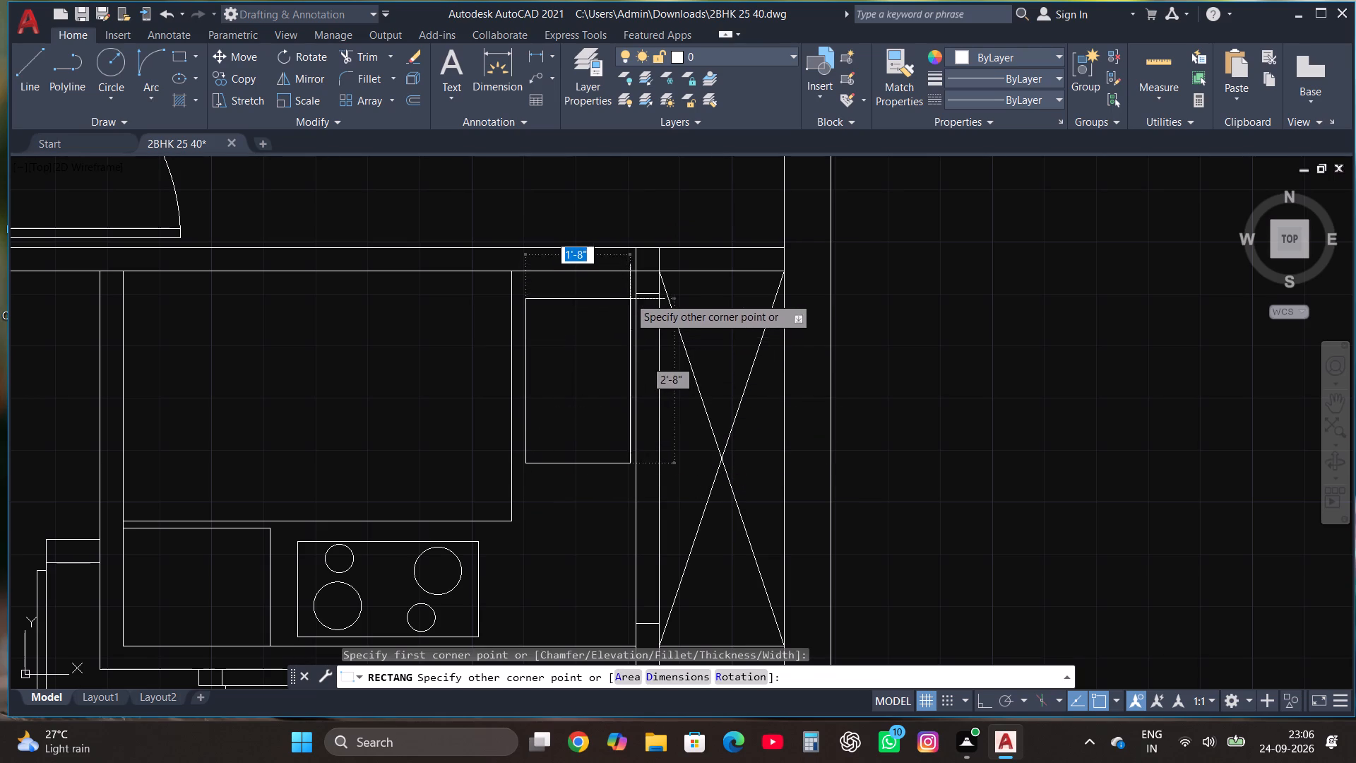
click(631, 305)
Offset the sink rectangle inward by about 1".
scroll(638, 359, up, 1)
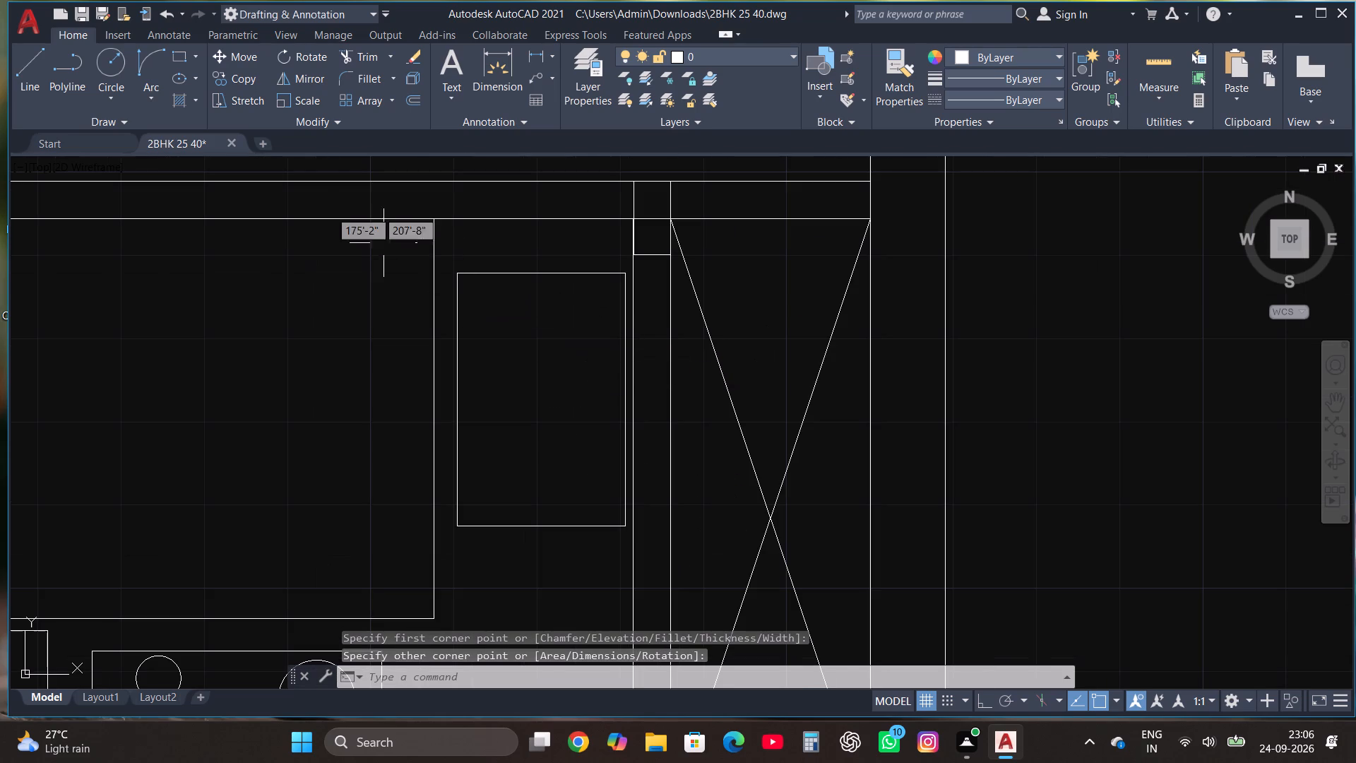
click(480, 273)
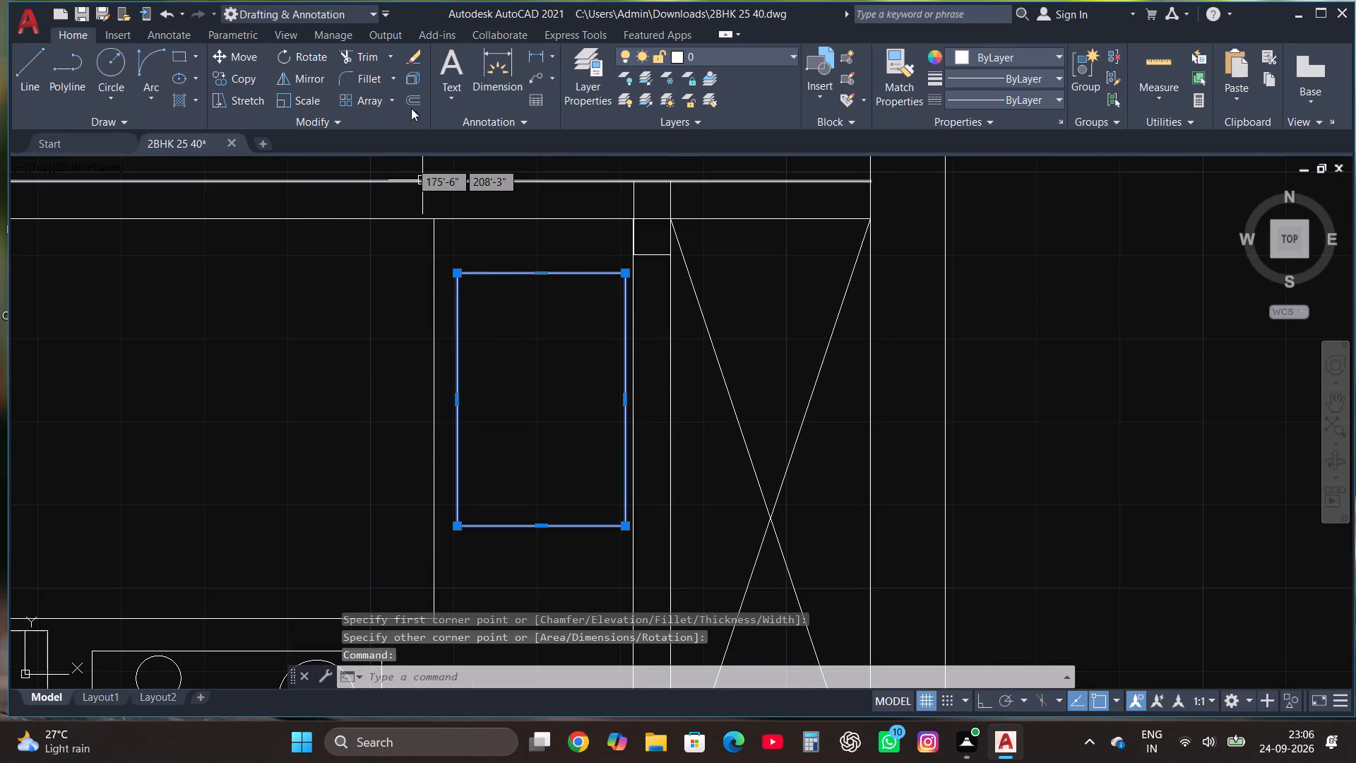
click(417, 100)
click(505, 274)
click(505, 280)
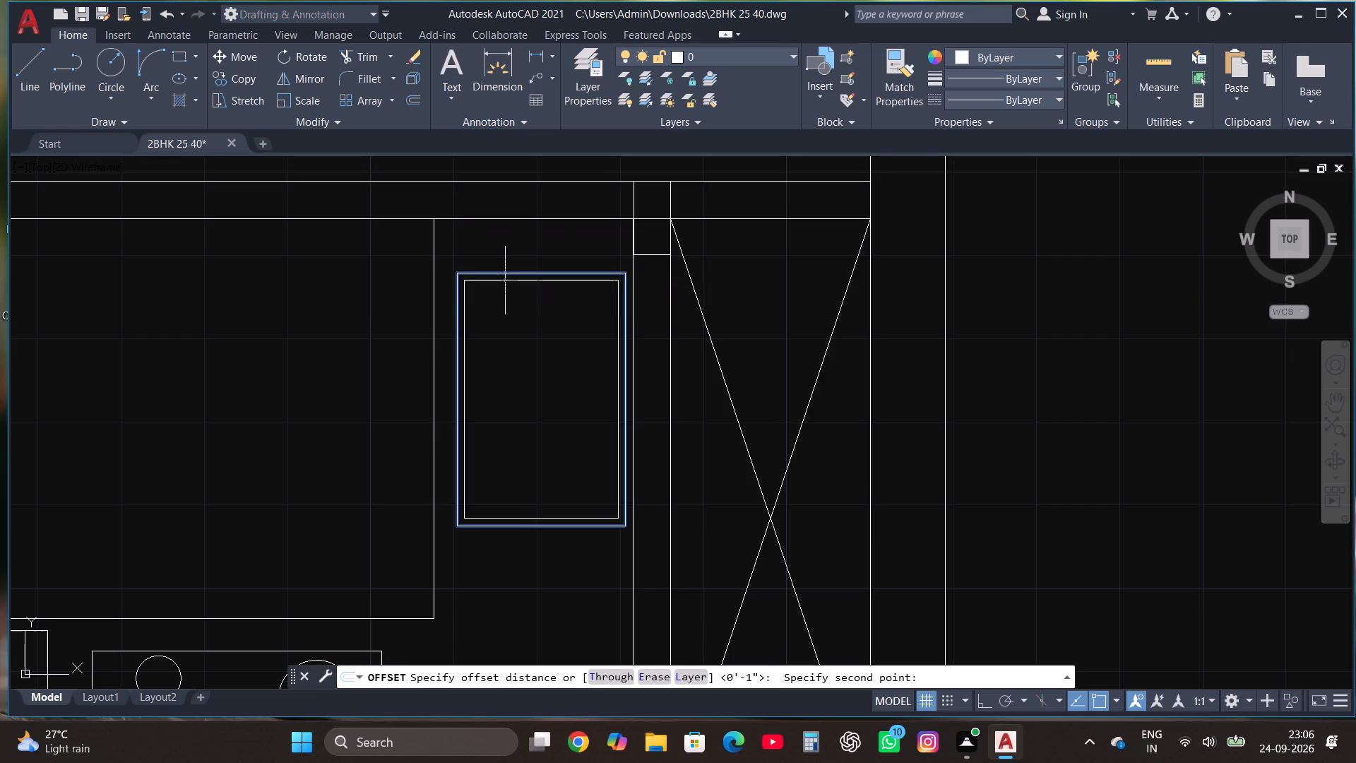
click(505, 309)
Draw a horizontal divider line across the middle of the sink's inner rectangle and trim its overhang past the west edge.
click(30, 66)
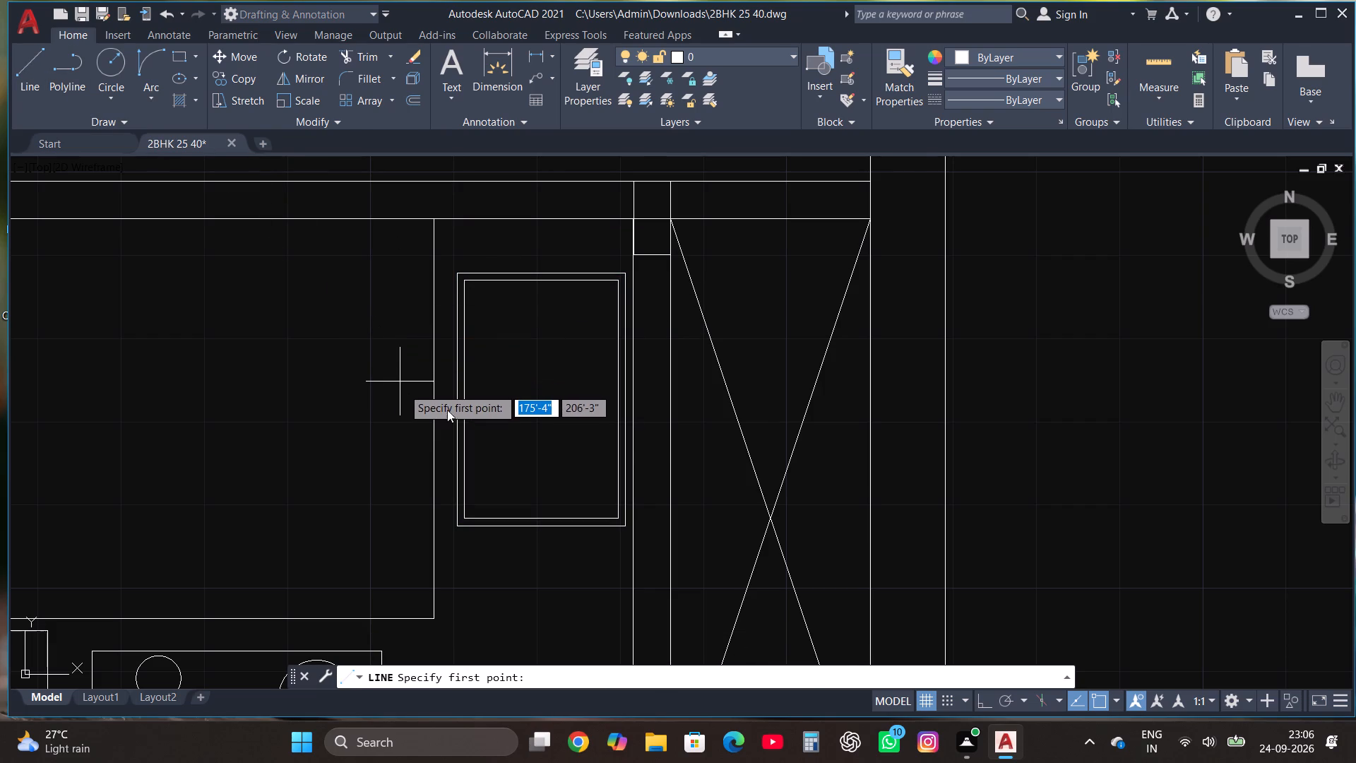
click(618, 398)
scroll(468, 398, up, 1)
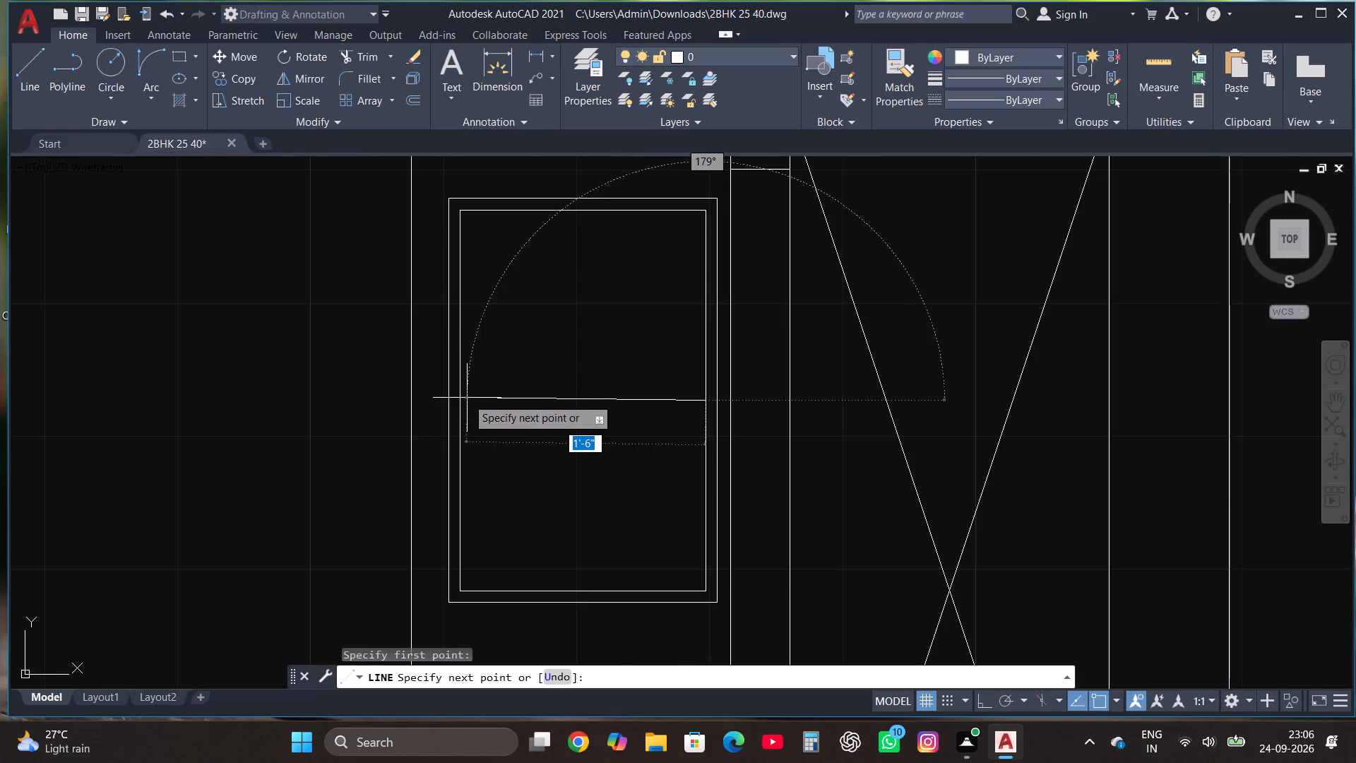
key(F8)
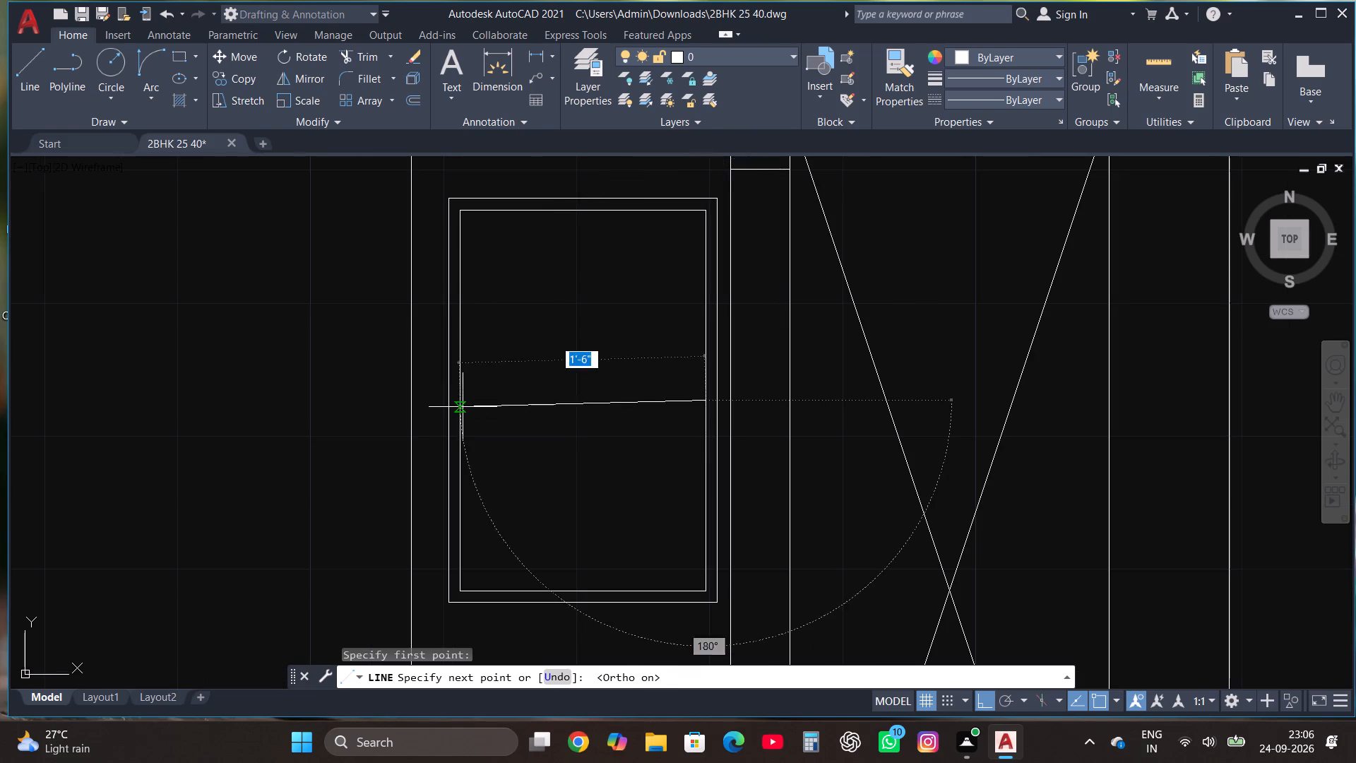
scroll(441, 397, up, 2)
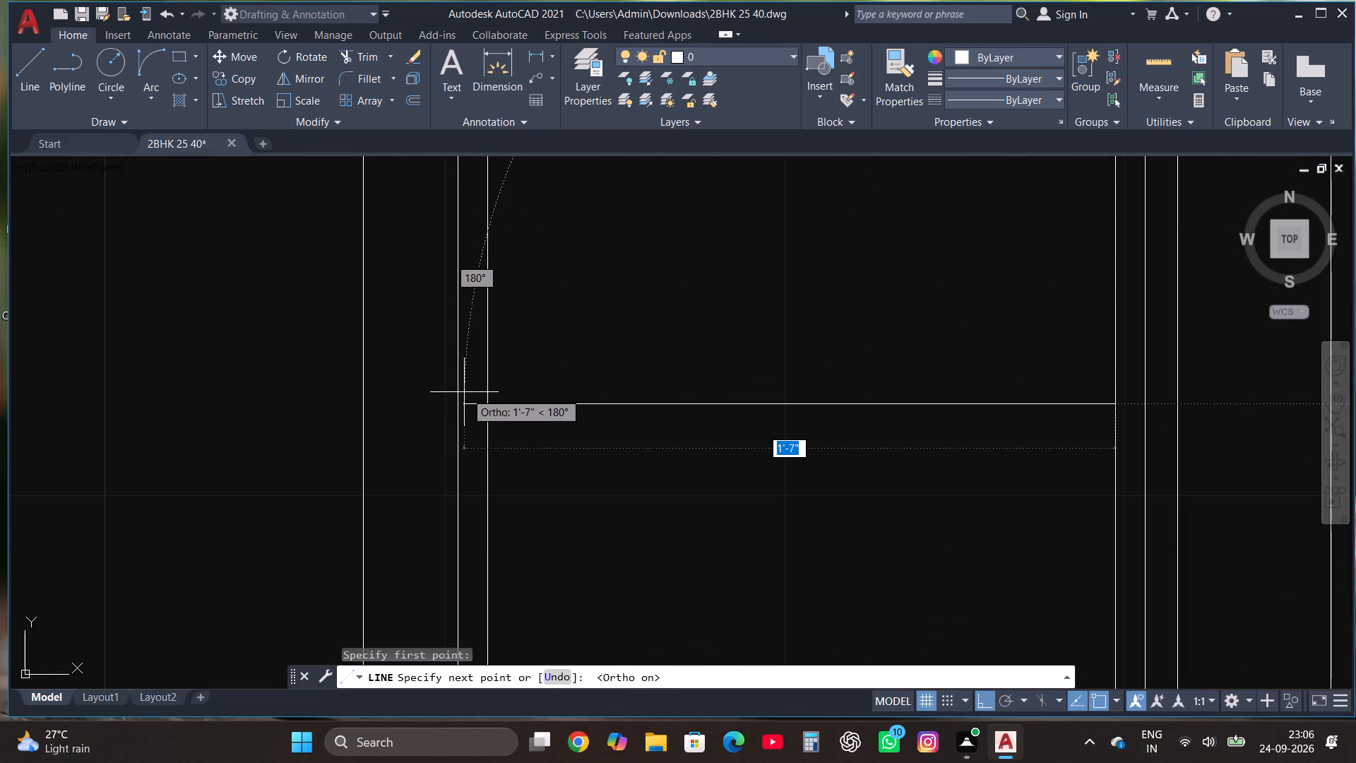
click(464, 392)
click(379, 53)
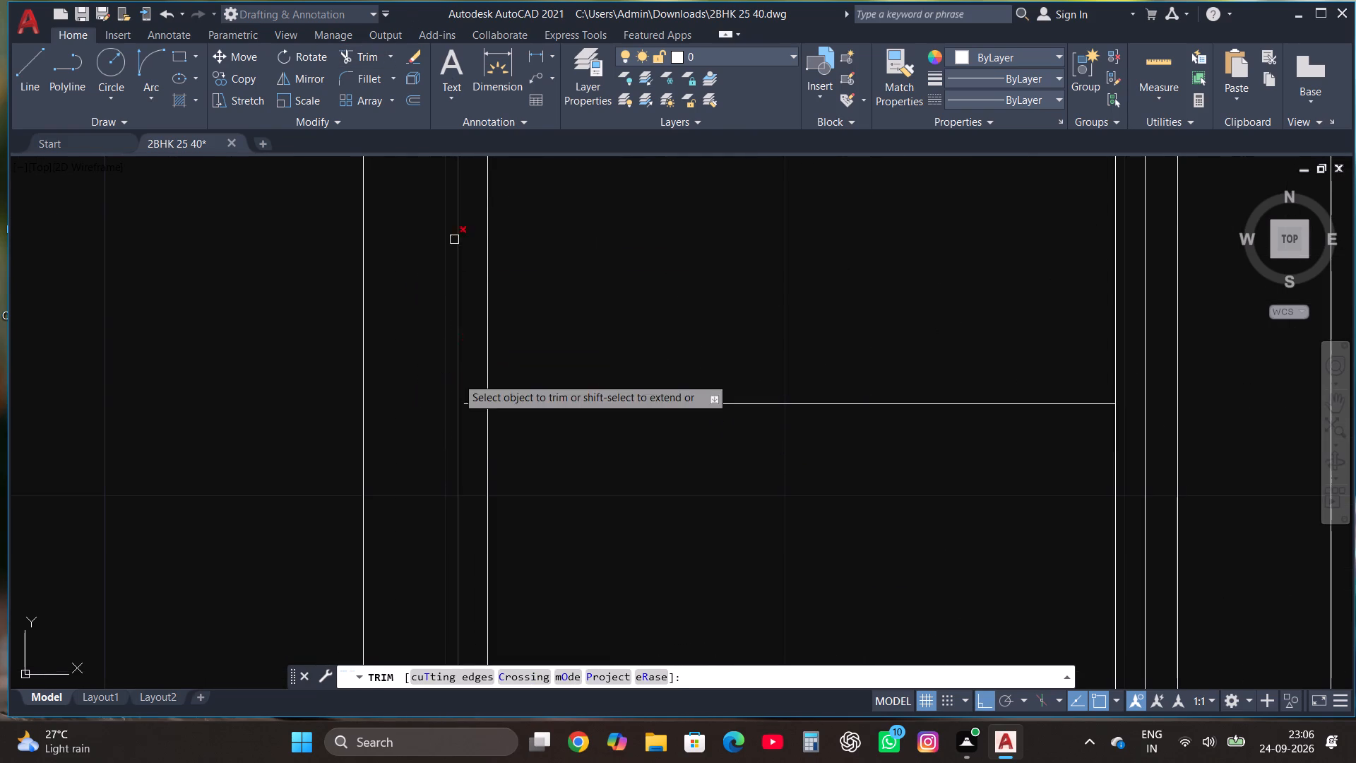
click(470, 402)
key(Escape)
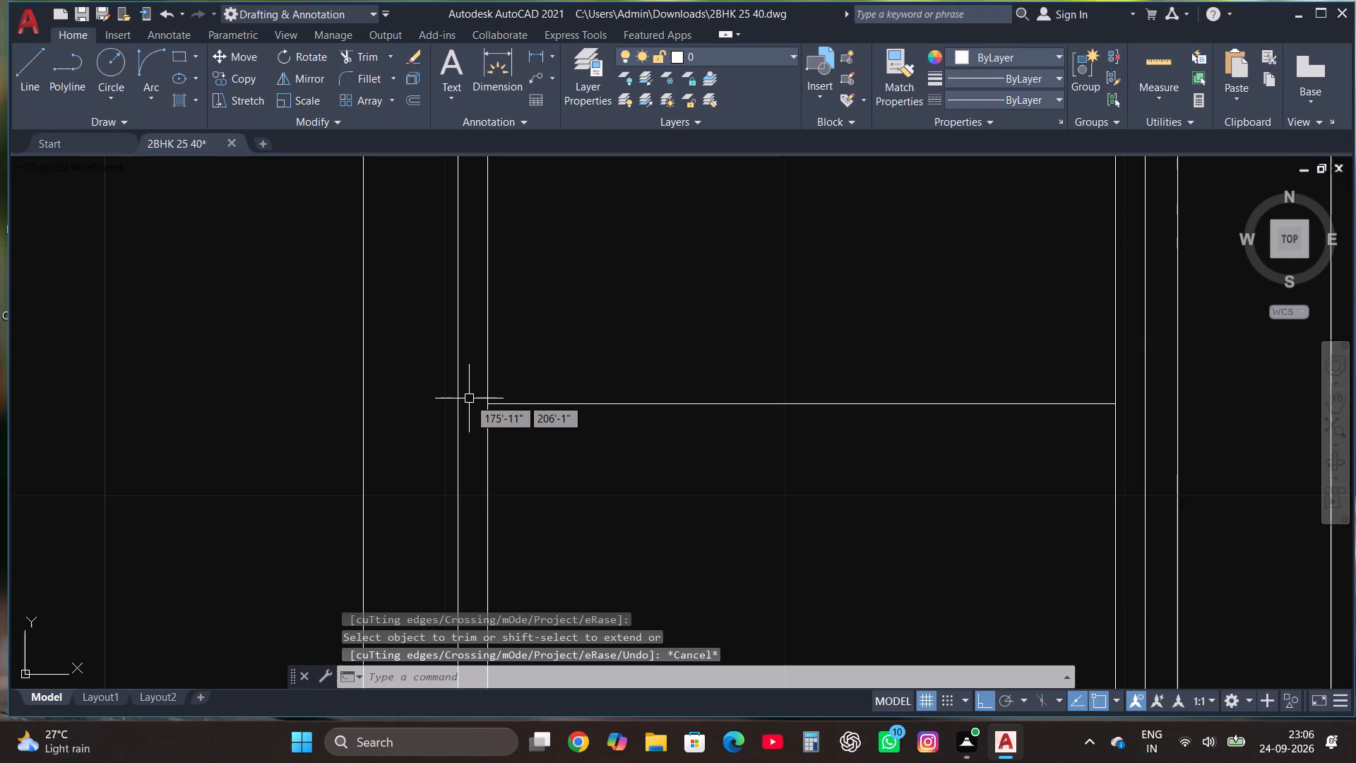
Draw a drain circle of about 1" radius centred in the sink's southern compartment.
scroll(470, 398, down, 2)
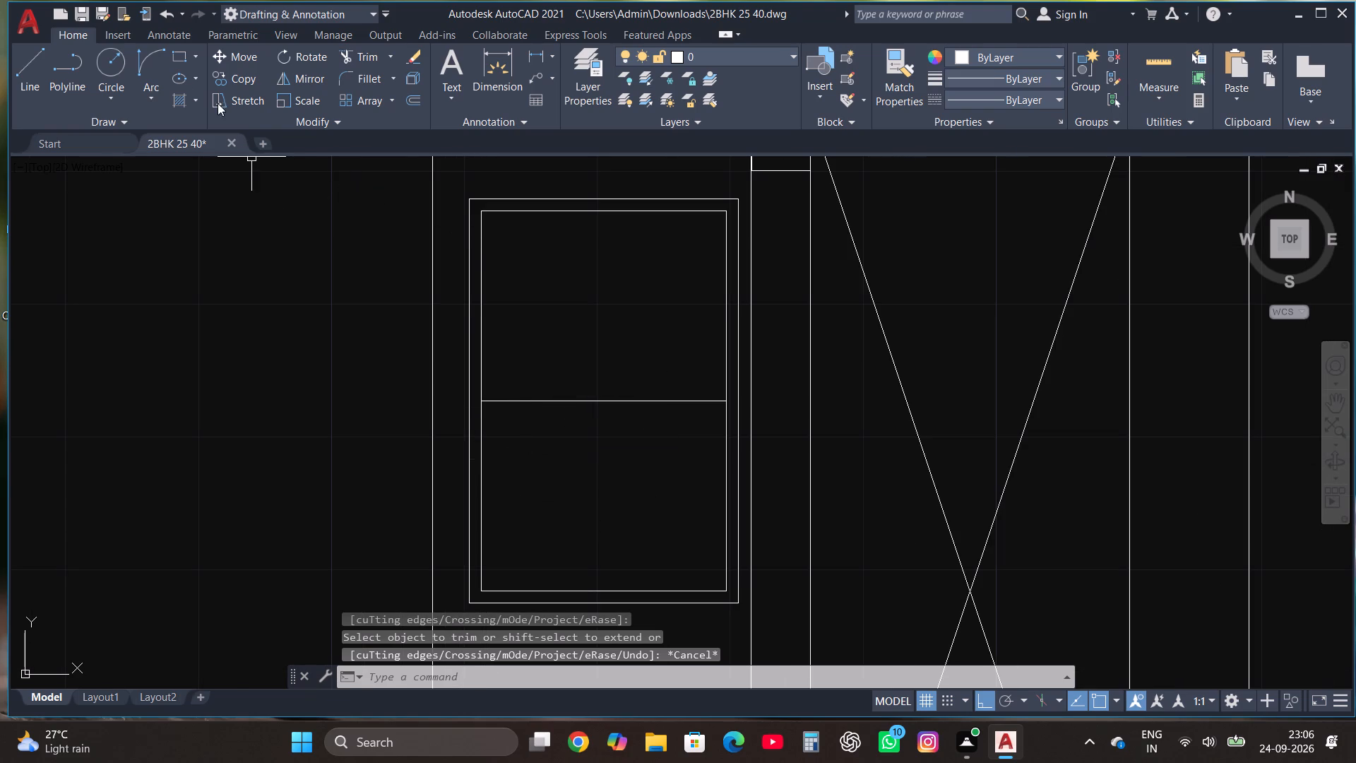
click(115, 59)
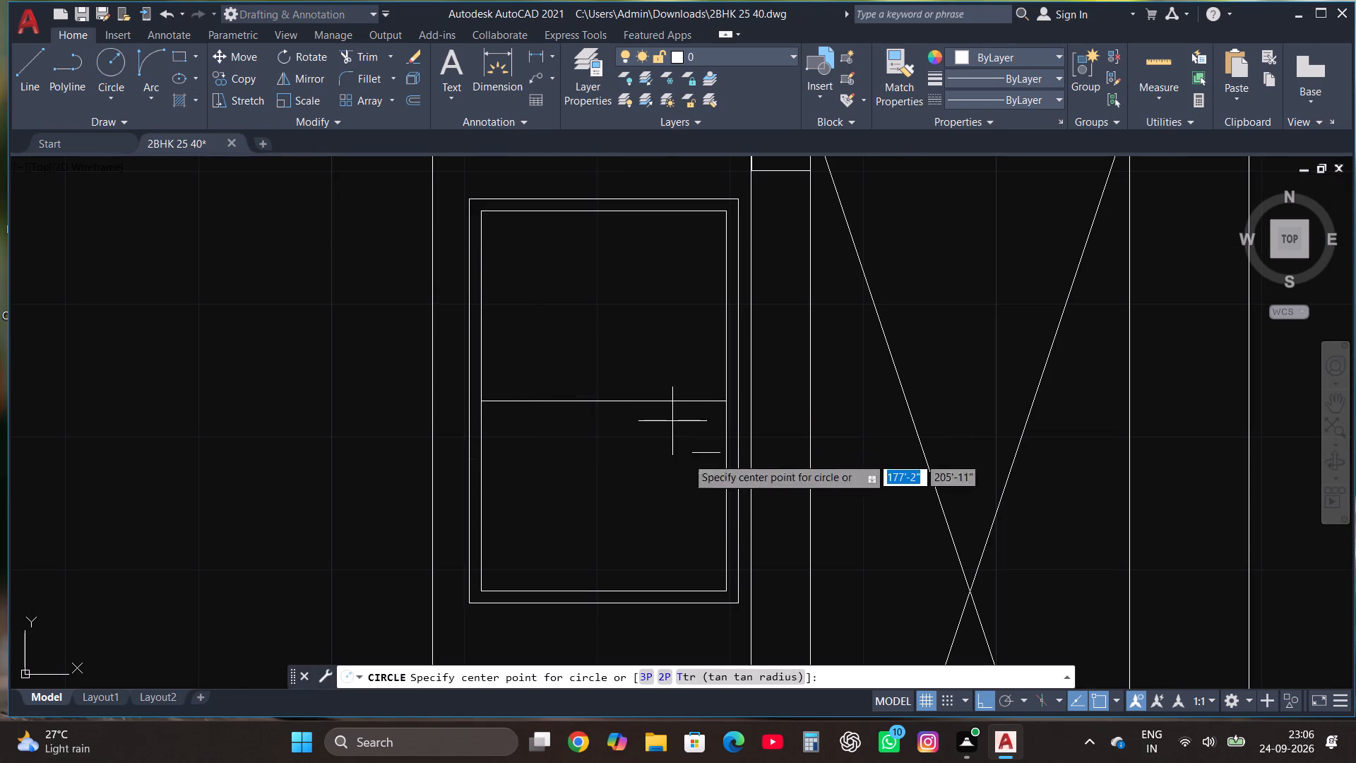
click(608, 492)
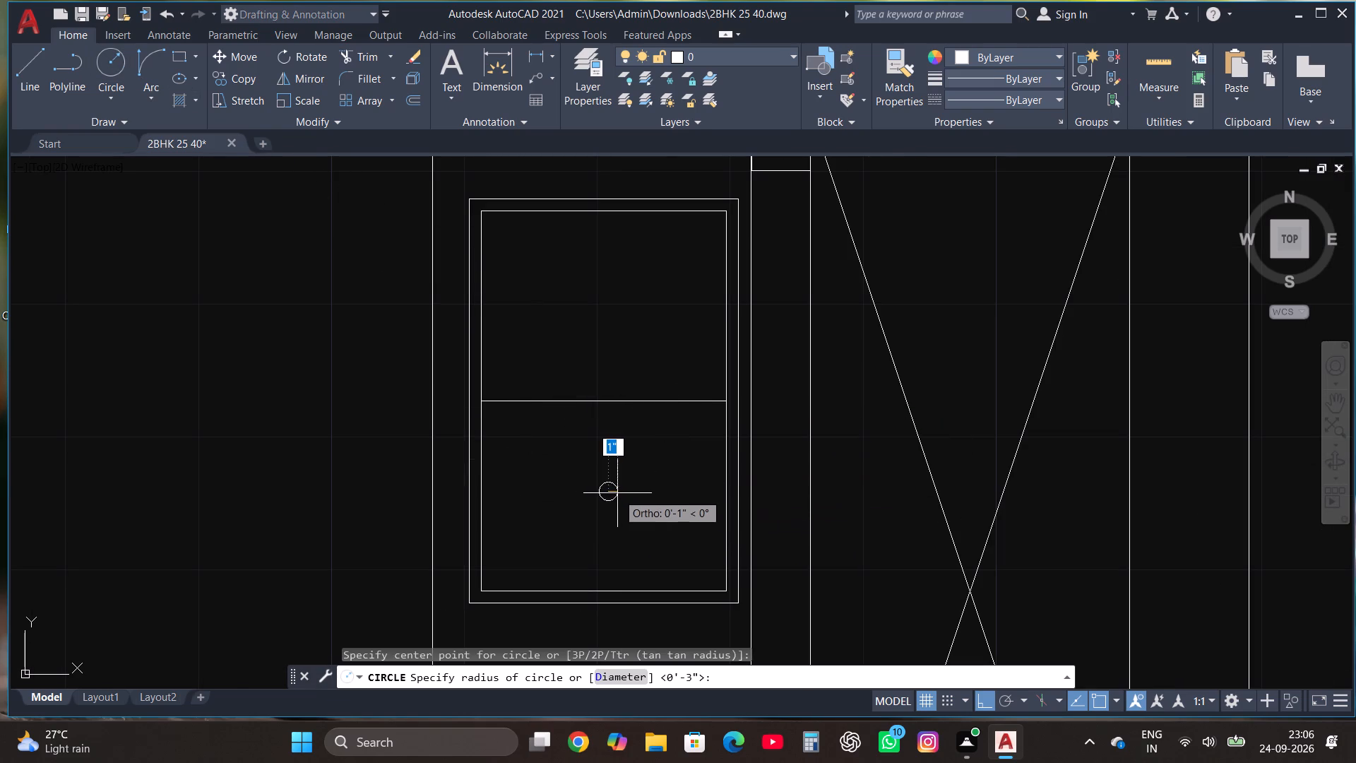
click(621, 498)
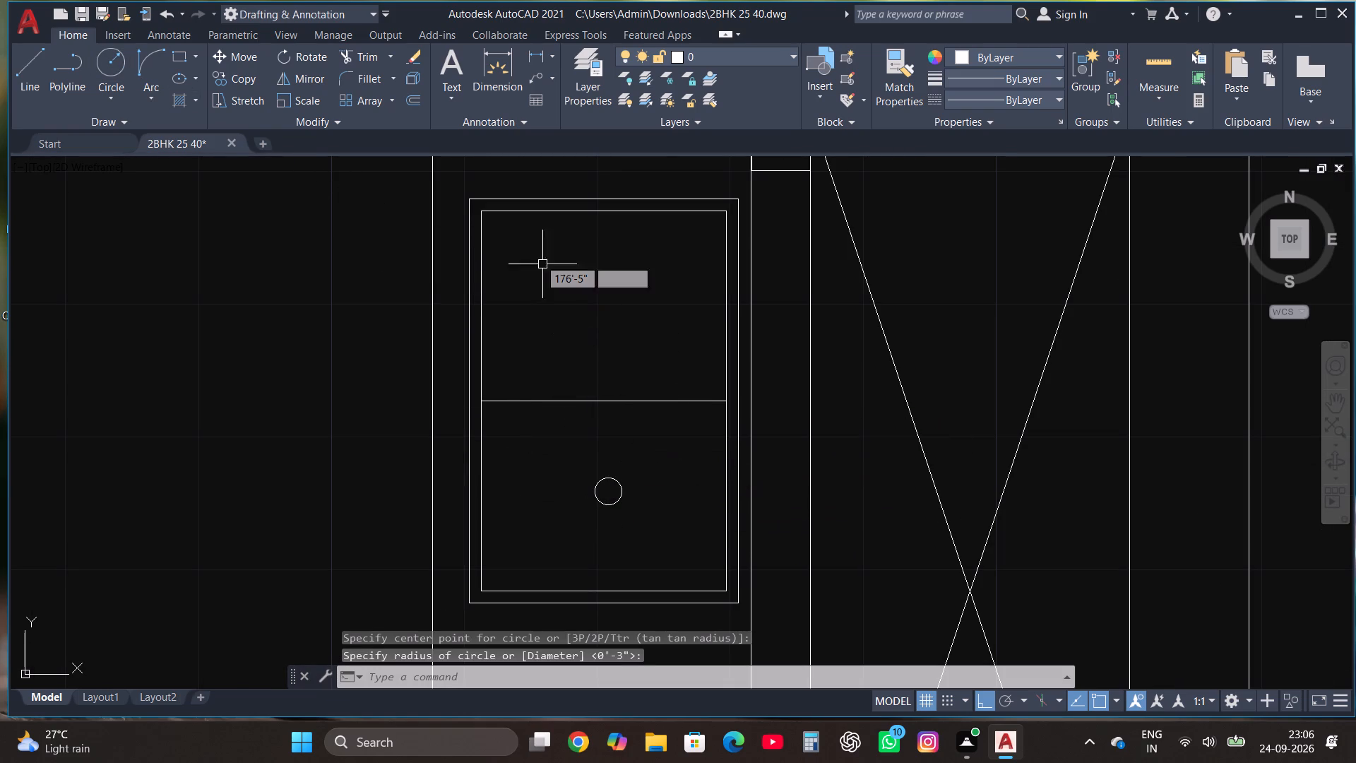
Draw a vertical drainboard line about 11" long near the west edge of the sink's northern compartment.
click(29, 64)
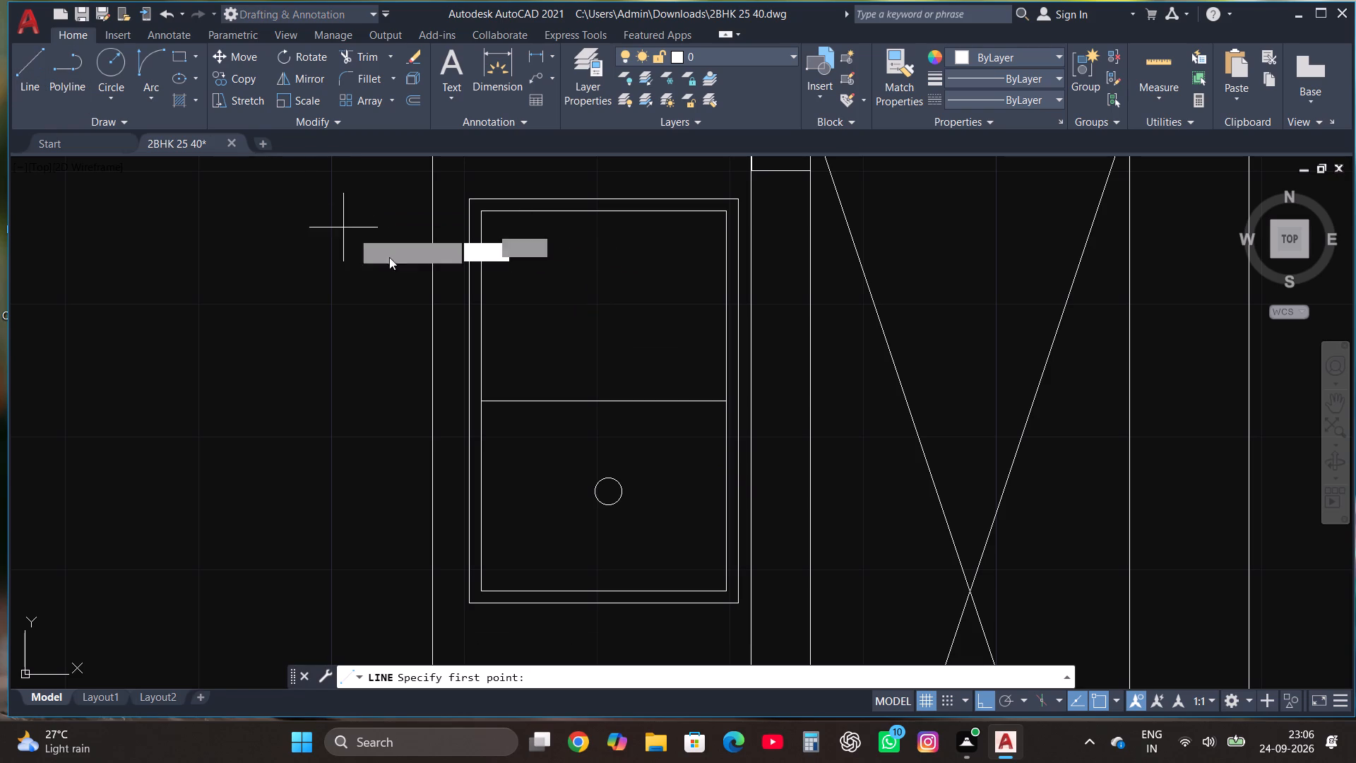
click(504, 383)
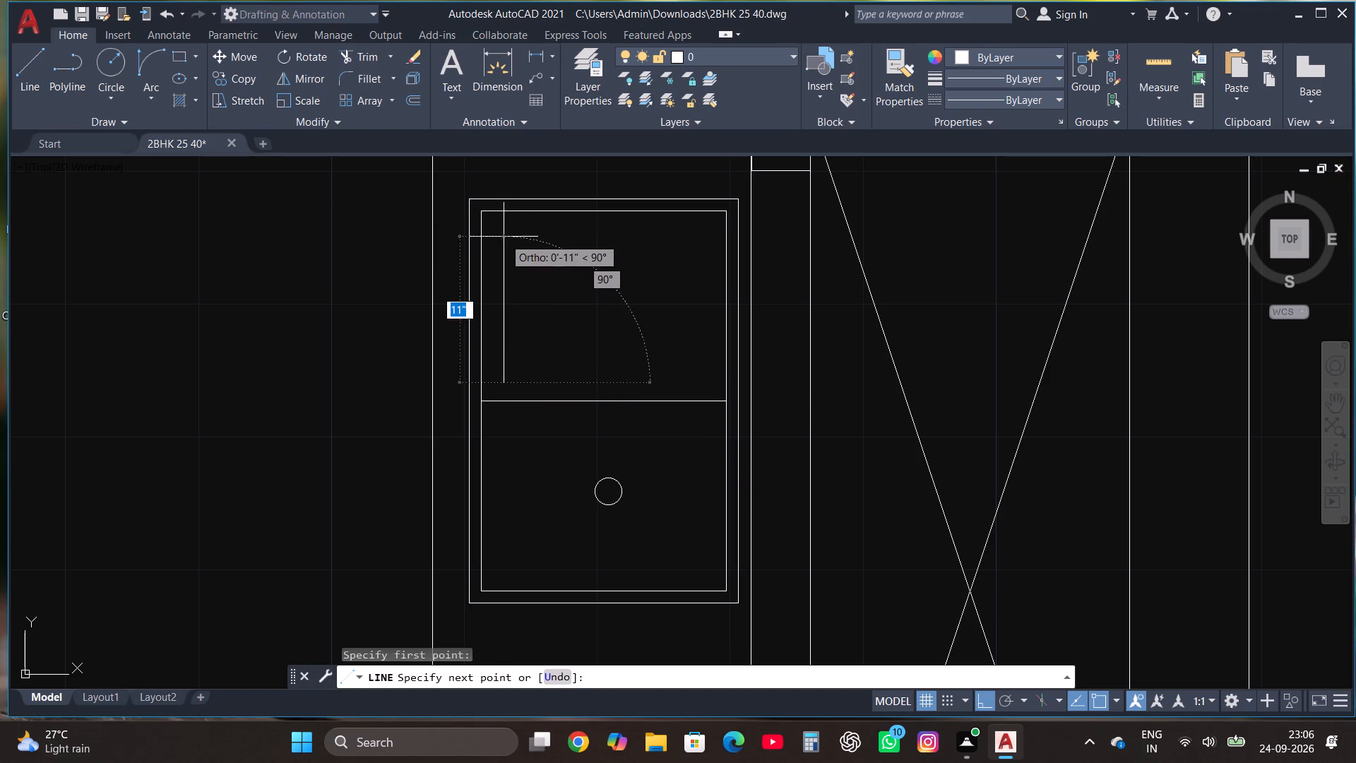
click(501, 229)
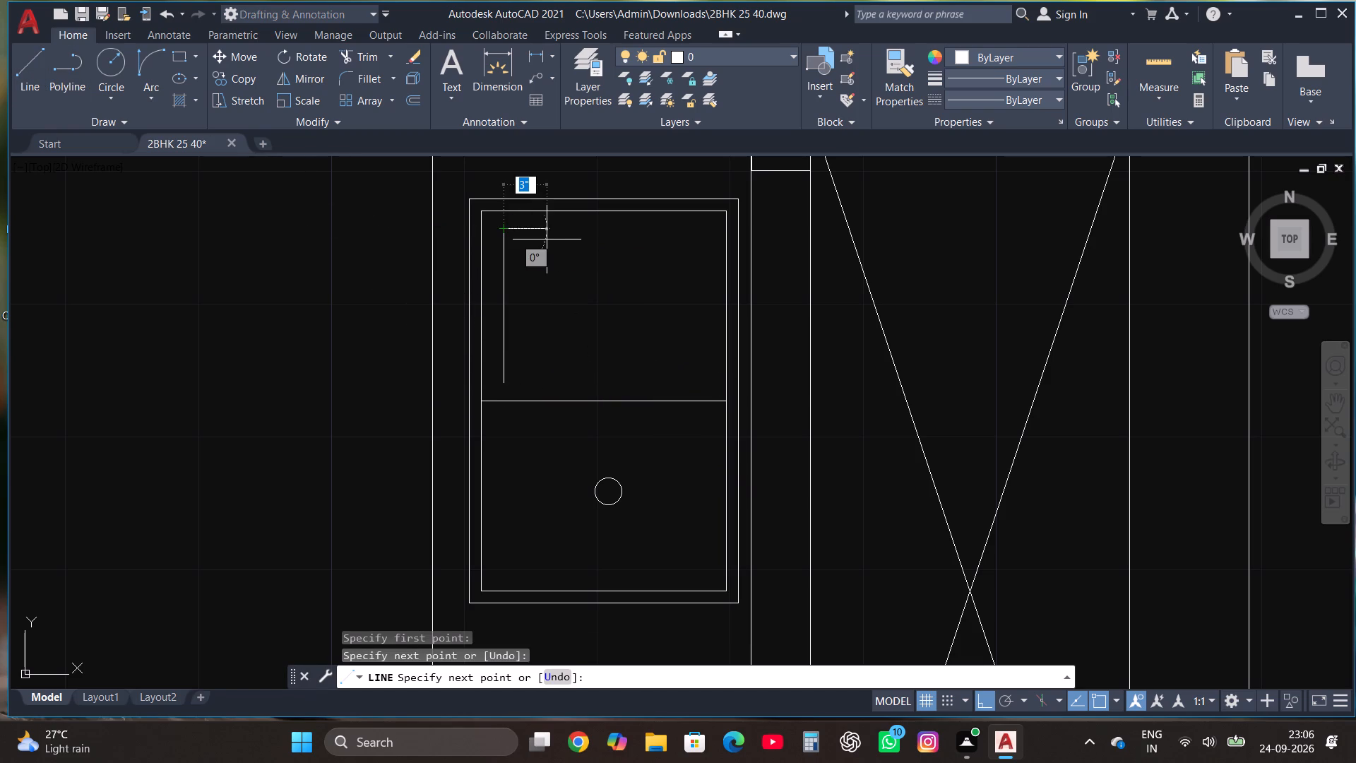
key(Escape)
Copy the drainboard line eastward eight times, roughly 2" apart, to fill the sink's northern compartment.
click(511, 291)
click(500, 272)
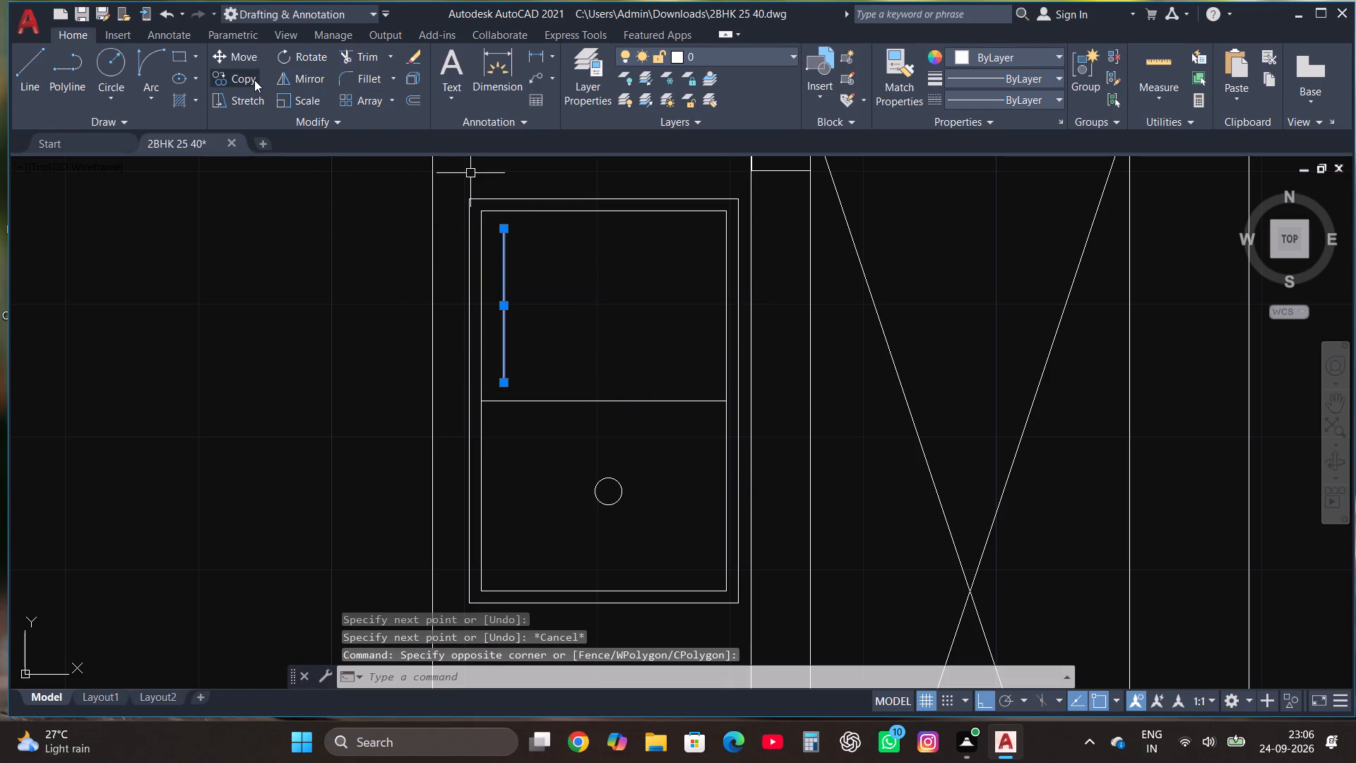
click(249, 78)
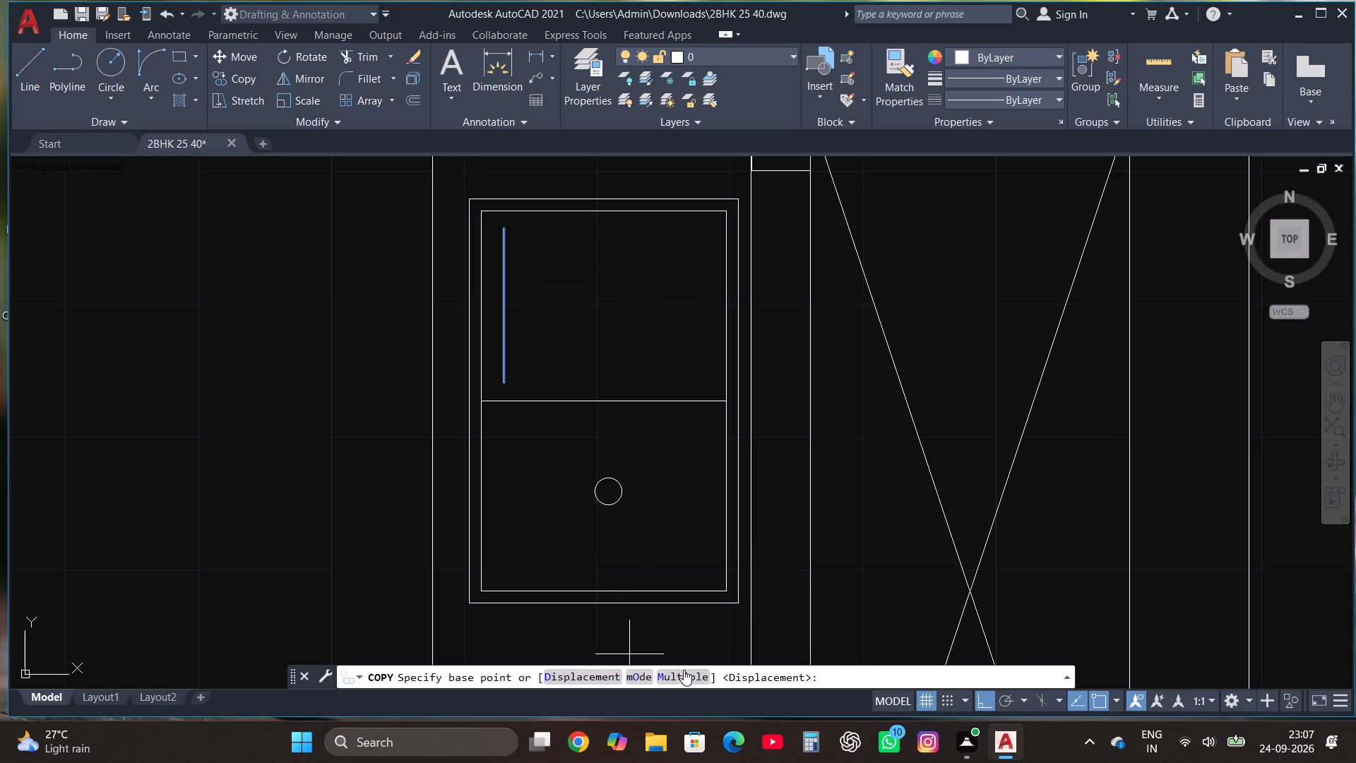
click(684, 670)
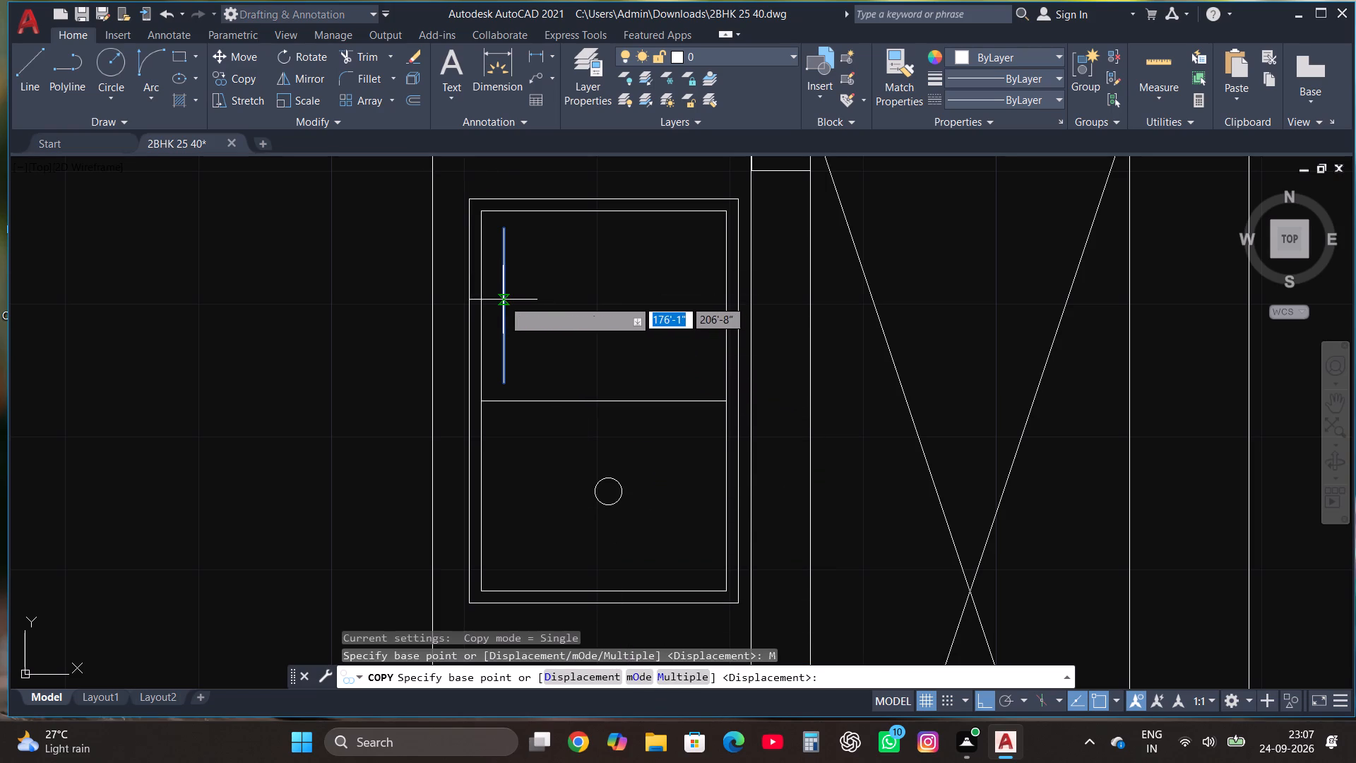
click(503, 301)
click(528, 297)
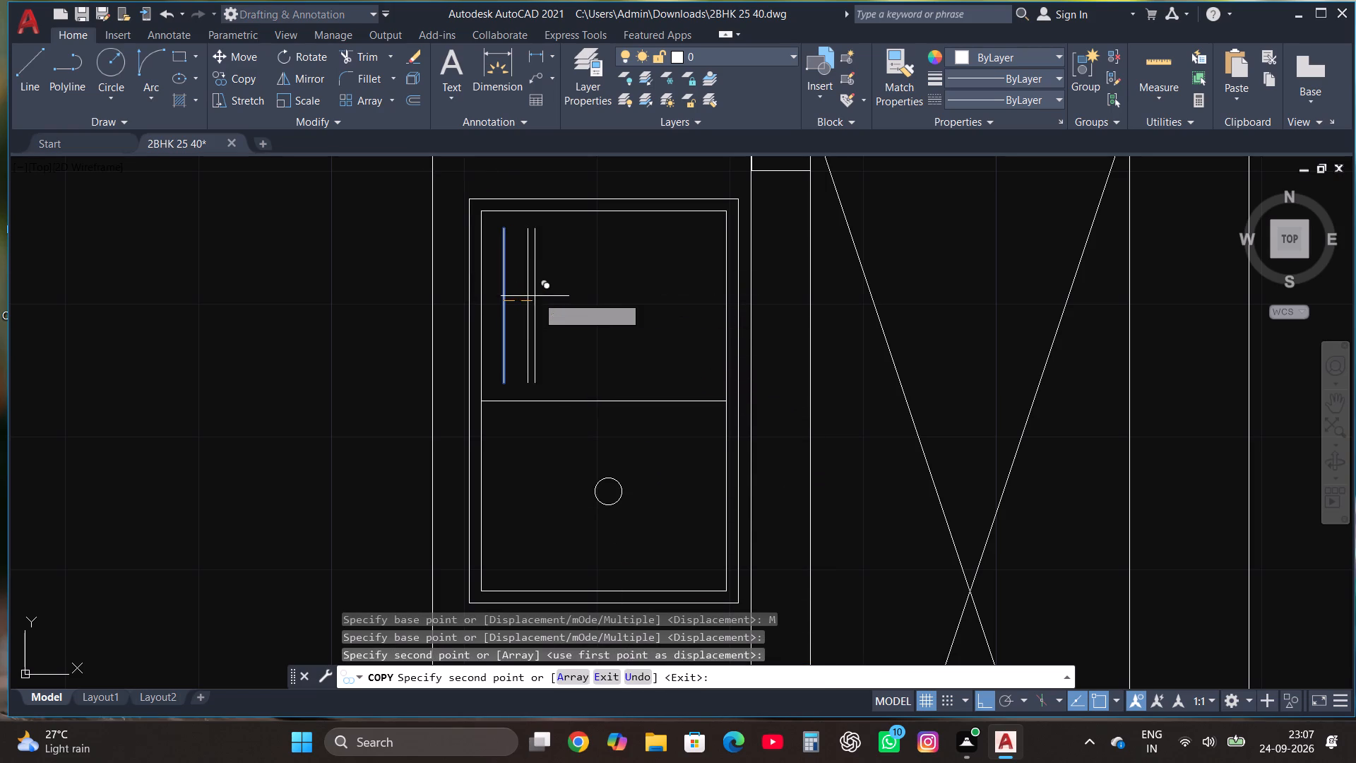
click(549, 301)
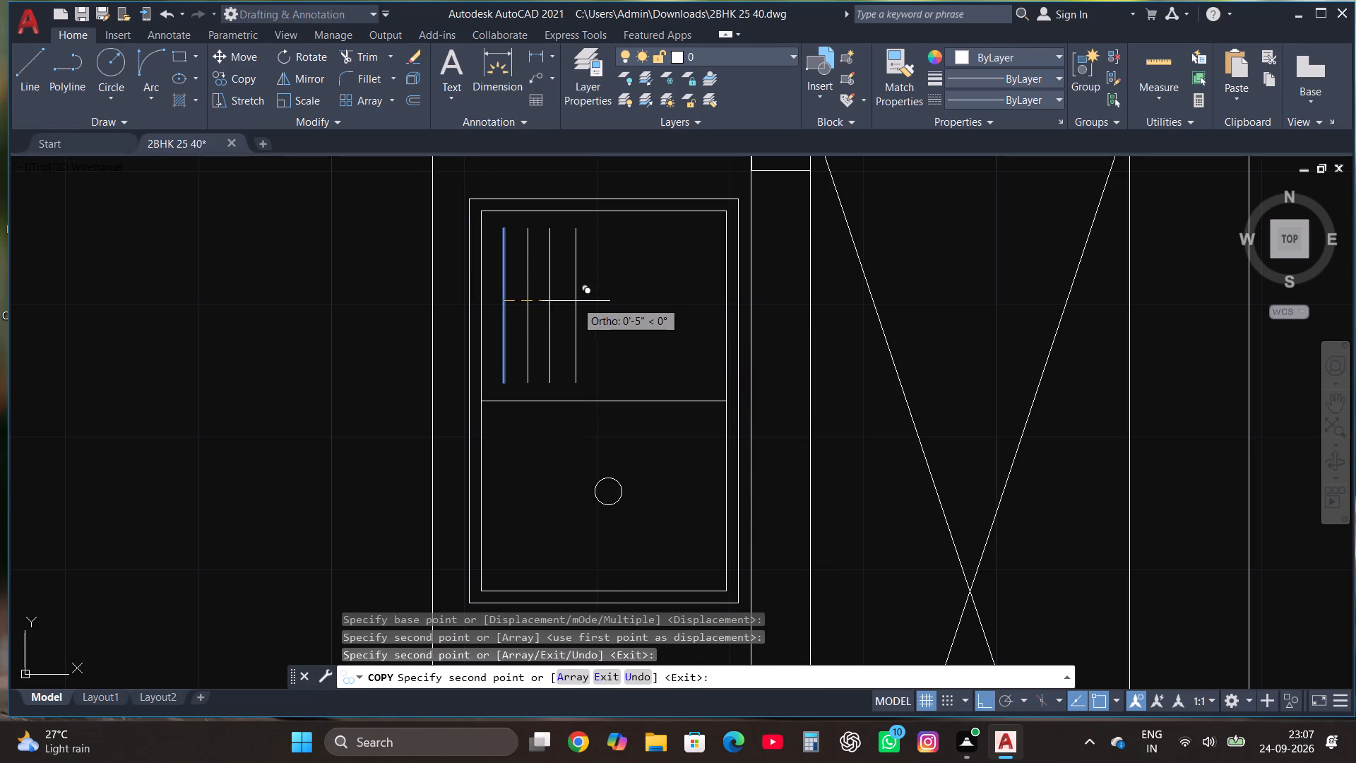
click(573, 301)
click(598, 303)
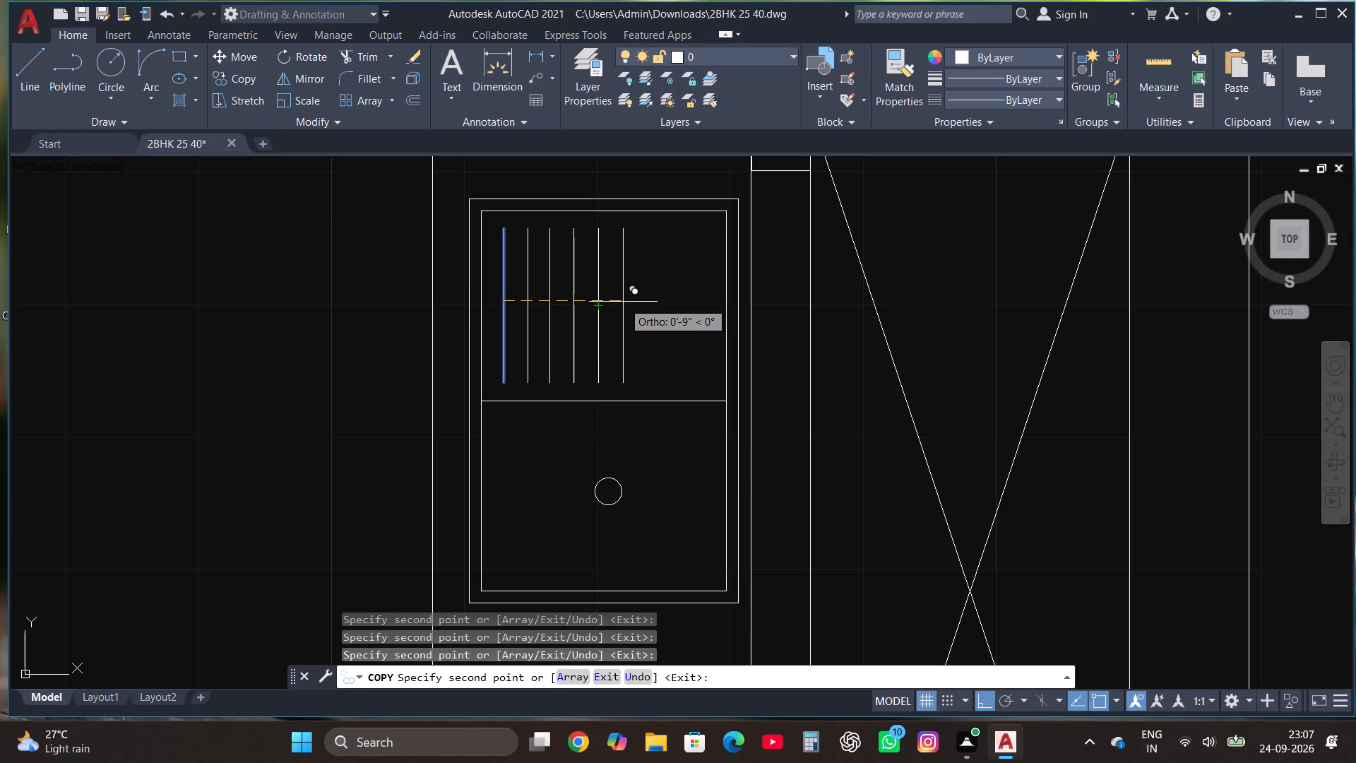
click(623, 302)
click(648, 308)
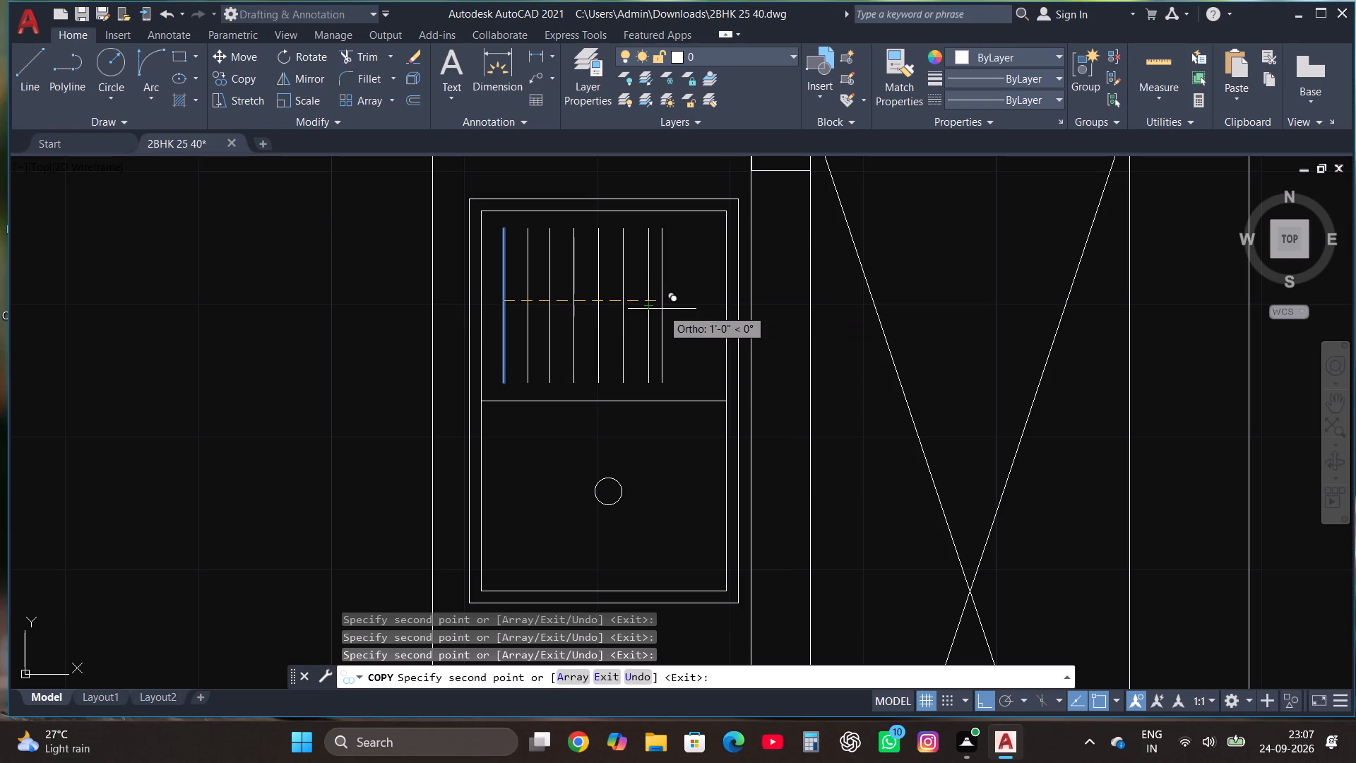
click(676, 312)
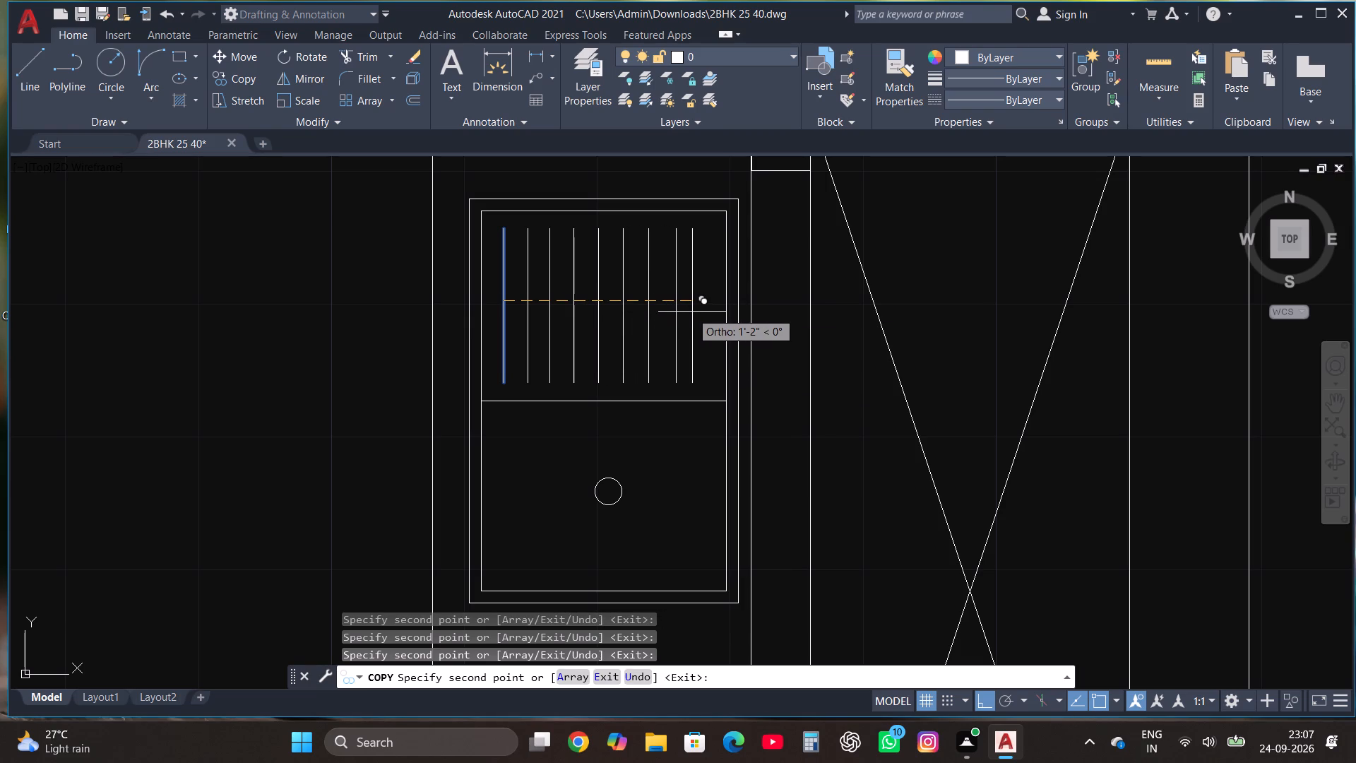
click(701, 314)
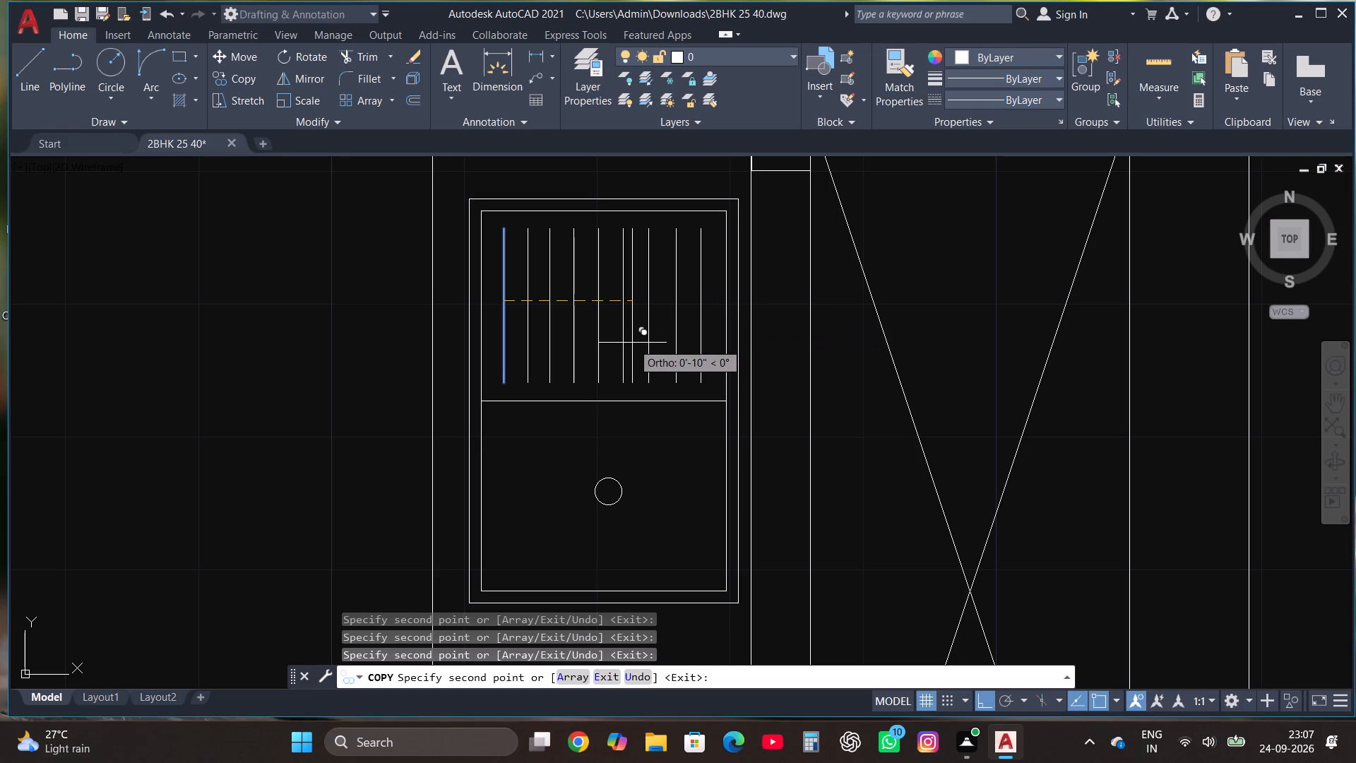
key(Escape)
Copy the washbasin from the north toilet to the toilet south of the kitchen, west of the WC along the south wall.
scroll(638, 312, down, 3)
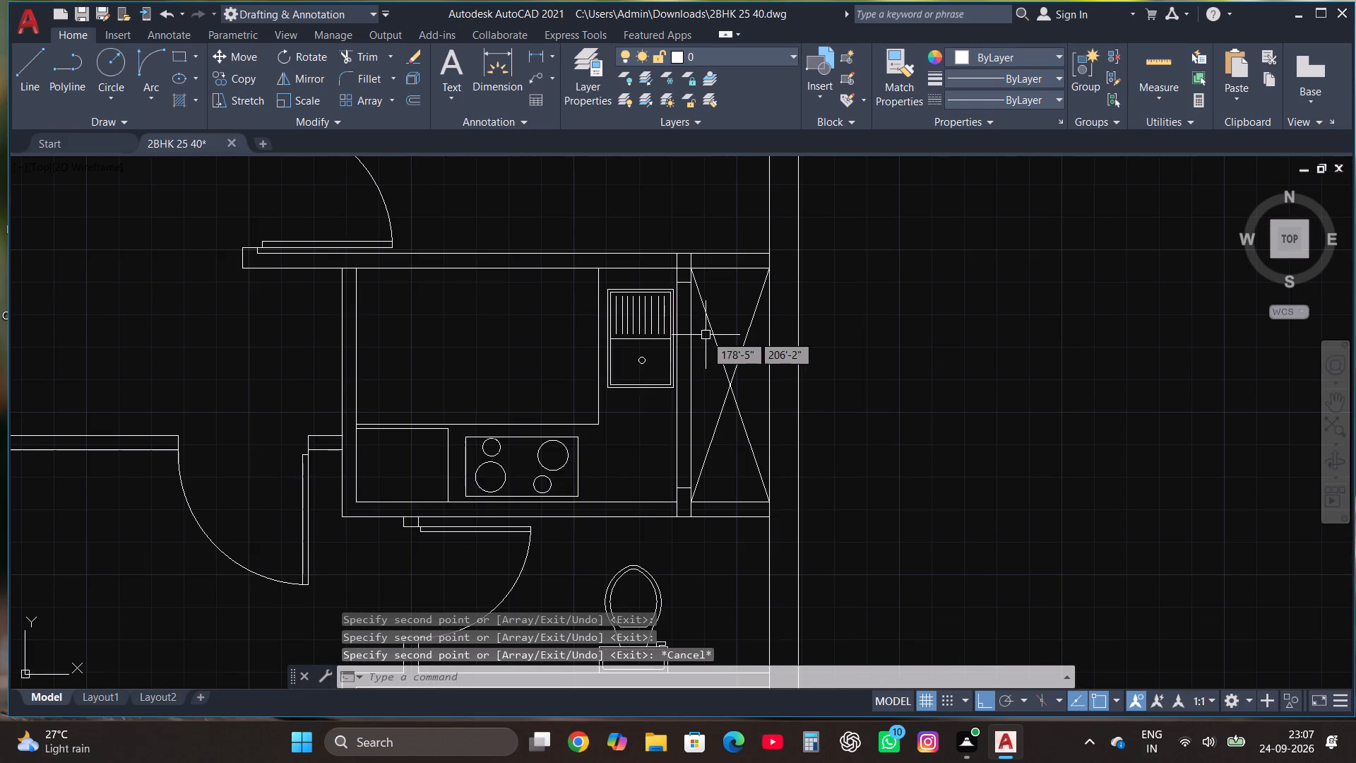
scroll(715, 336, down, 2)
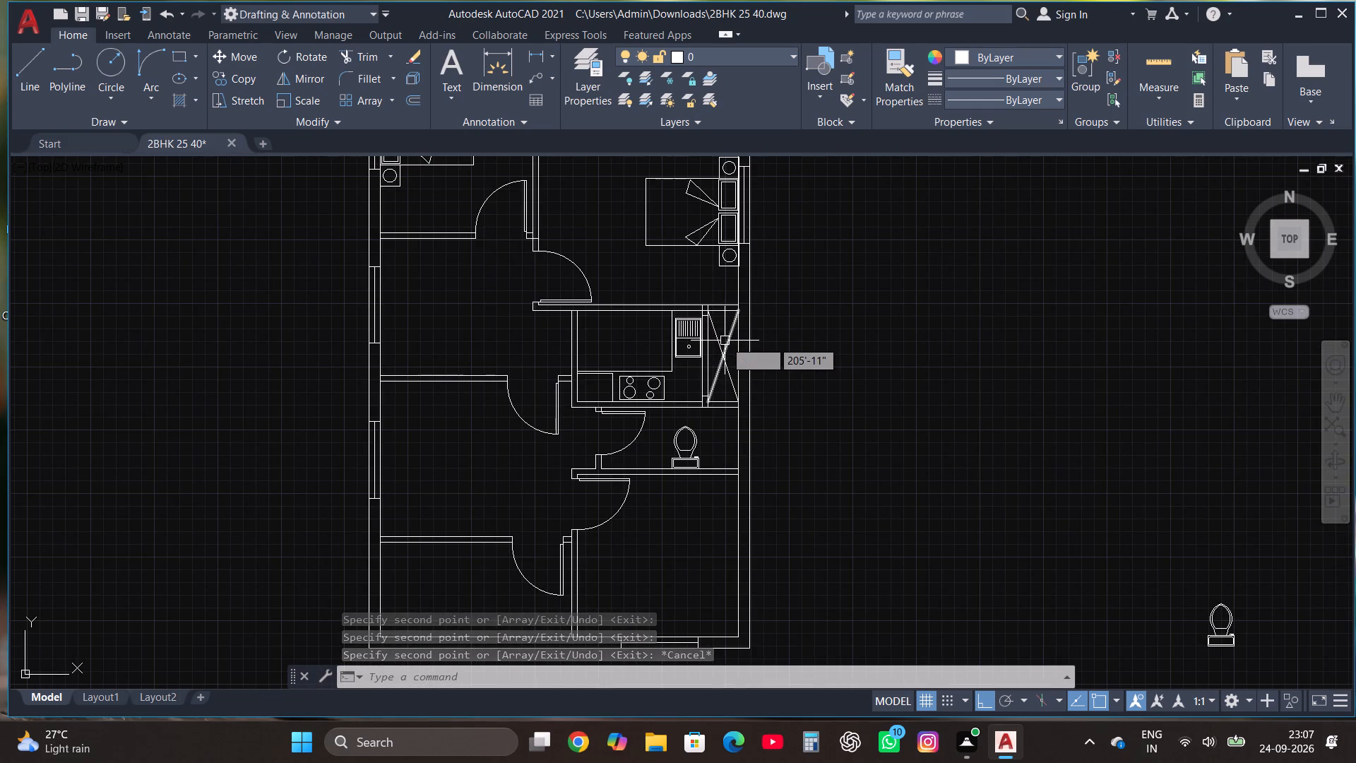
scroll(692, 424, down, 1)
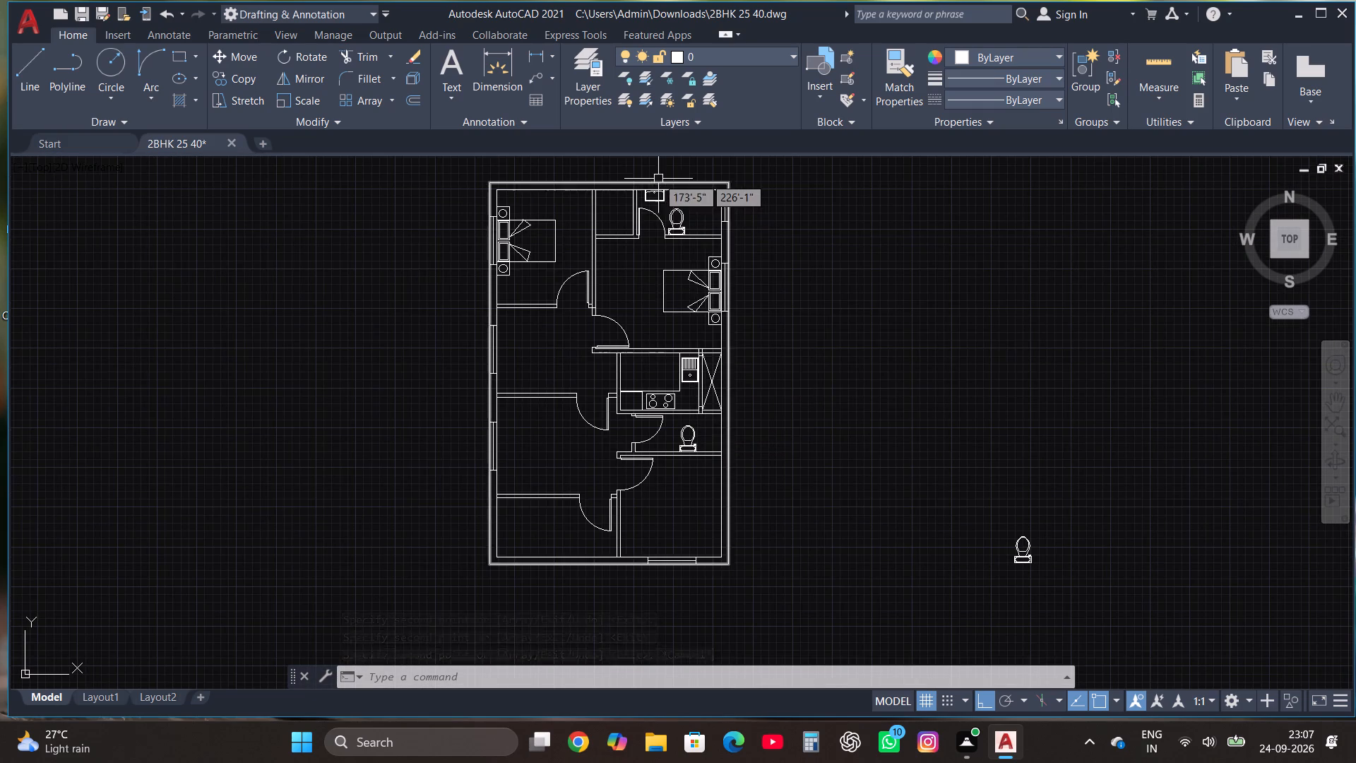
scroll(658, 177, up, 4)
click(531, 342)
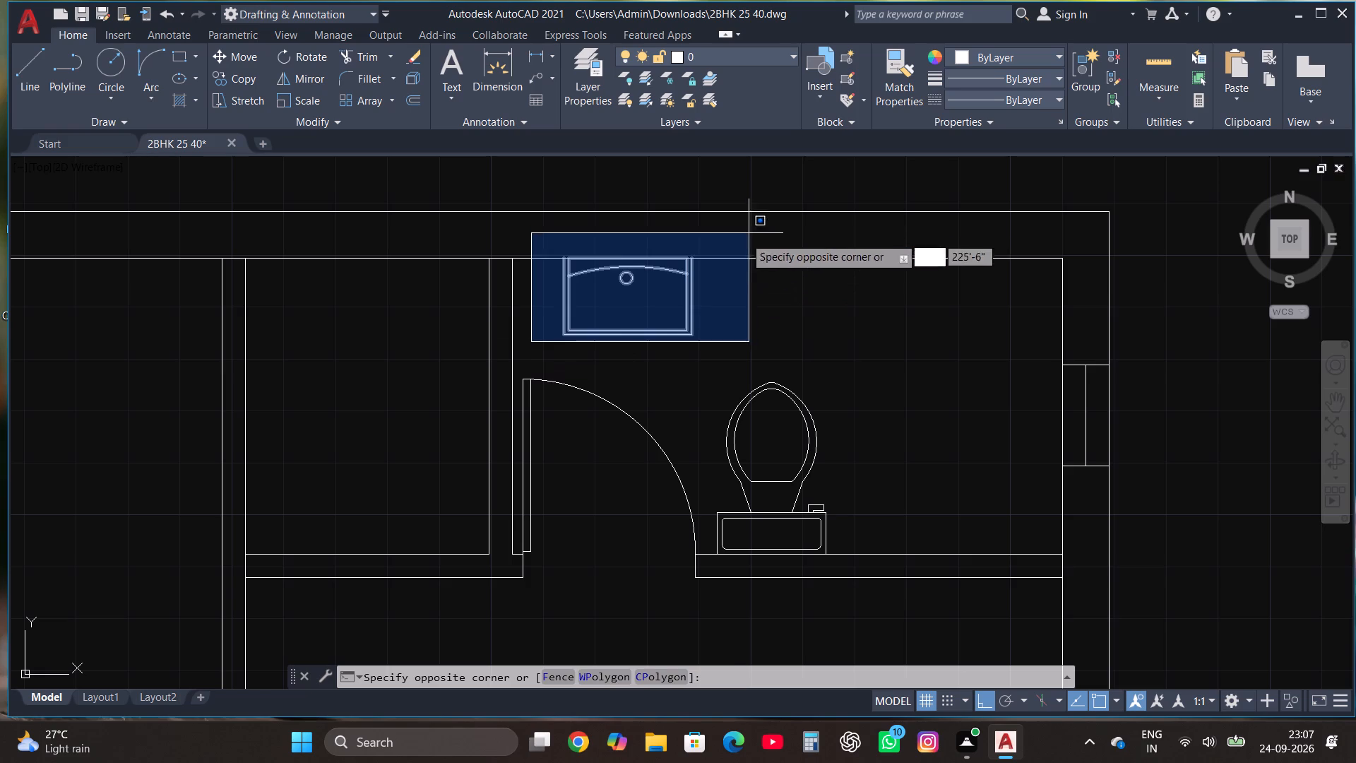
click(738, 241)
click(251, 82)
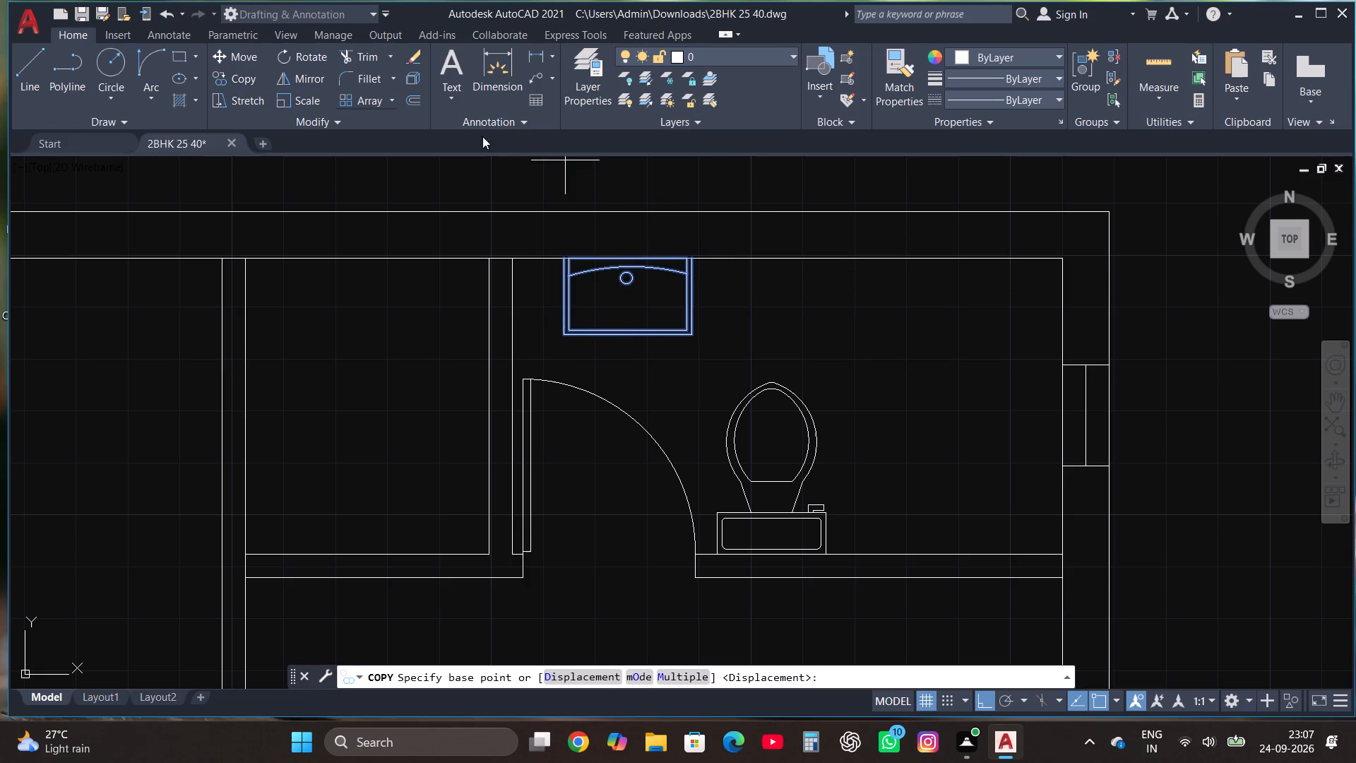
click(566, 258)
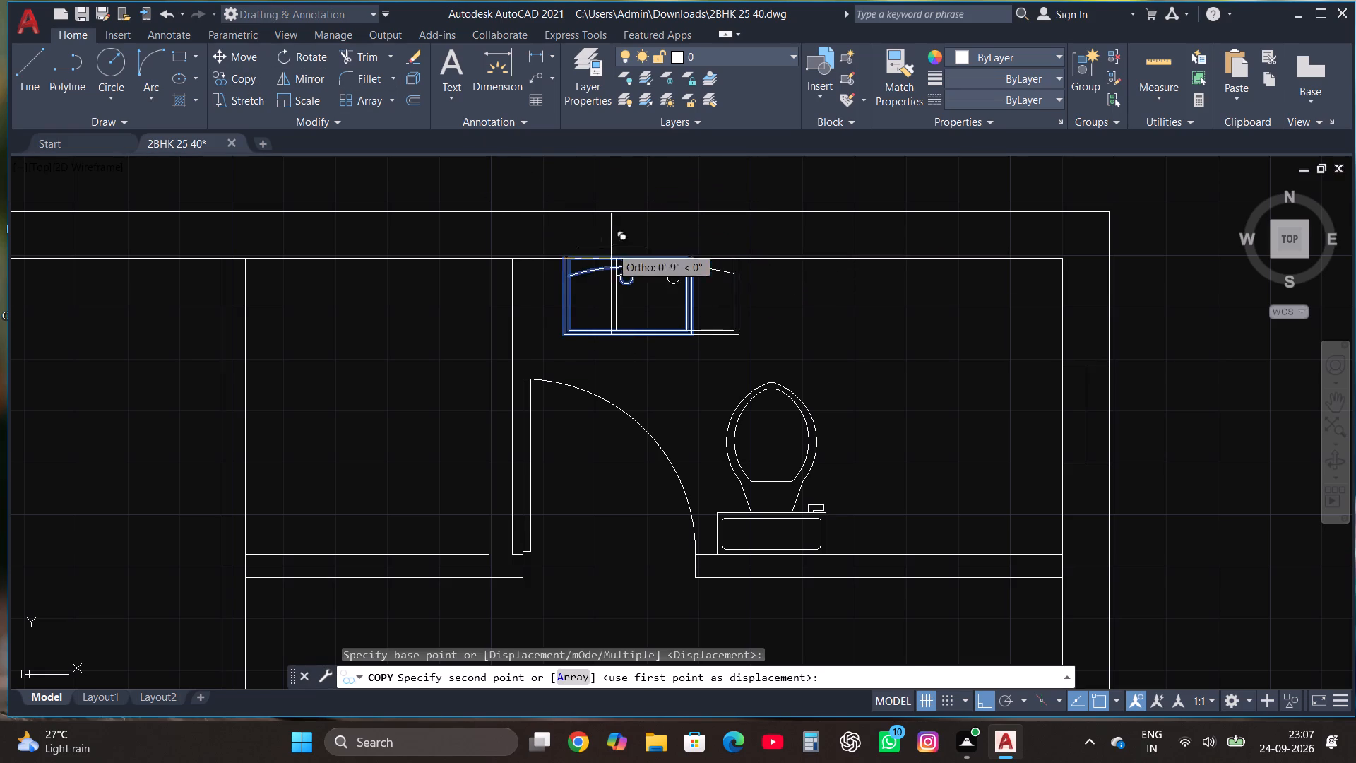
scroll(626, 267, down, 3)
key(F8)
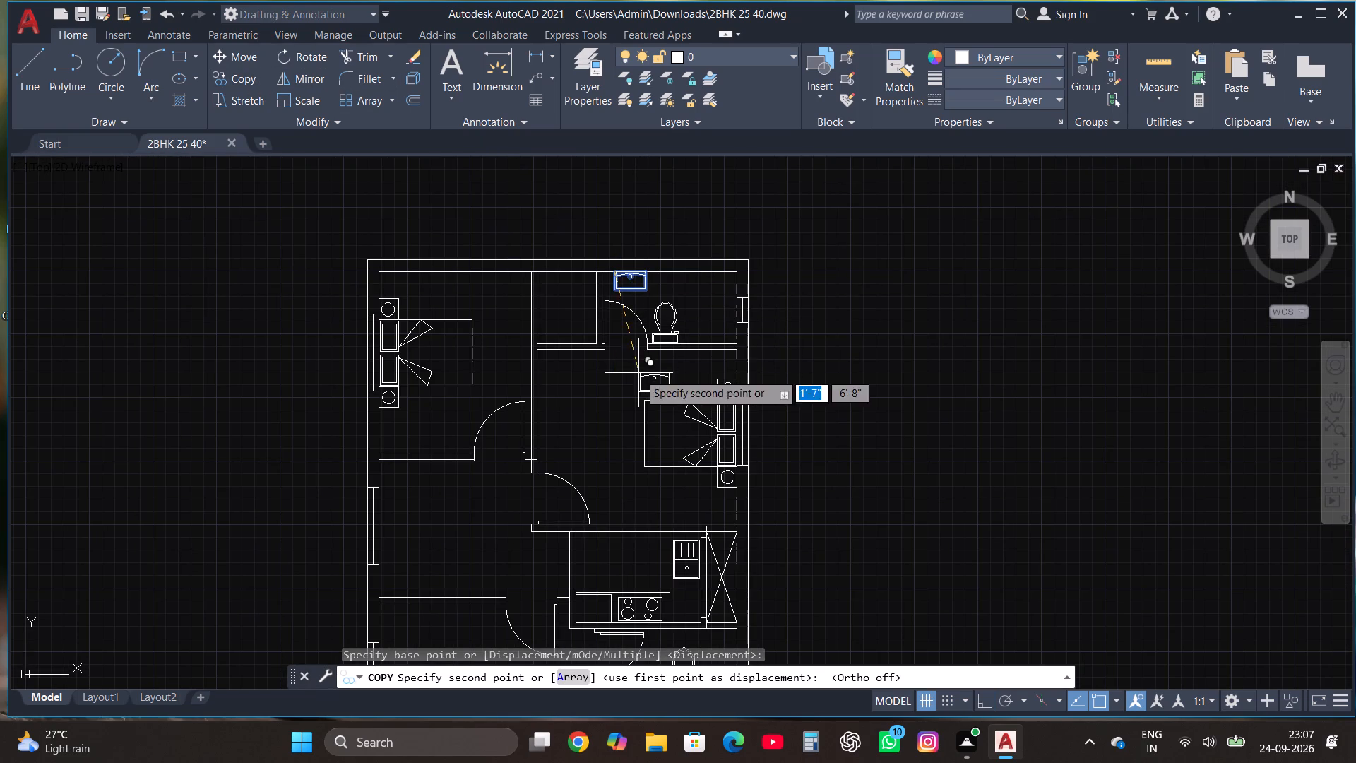
scroll(656, 307, down, 2)
scroll(624, 461, up, 3)
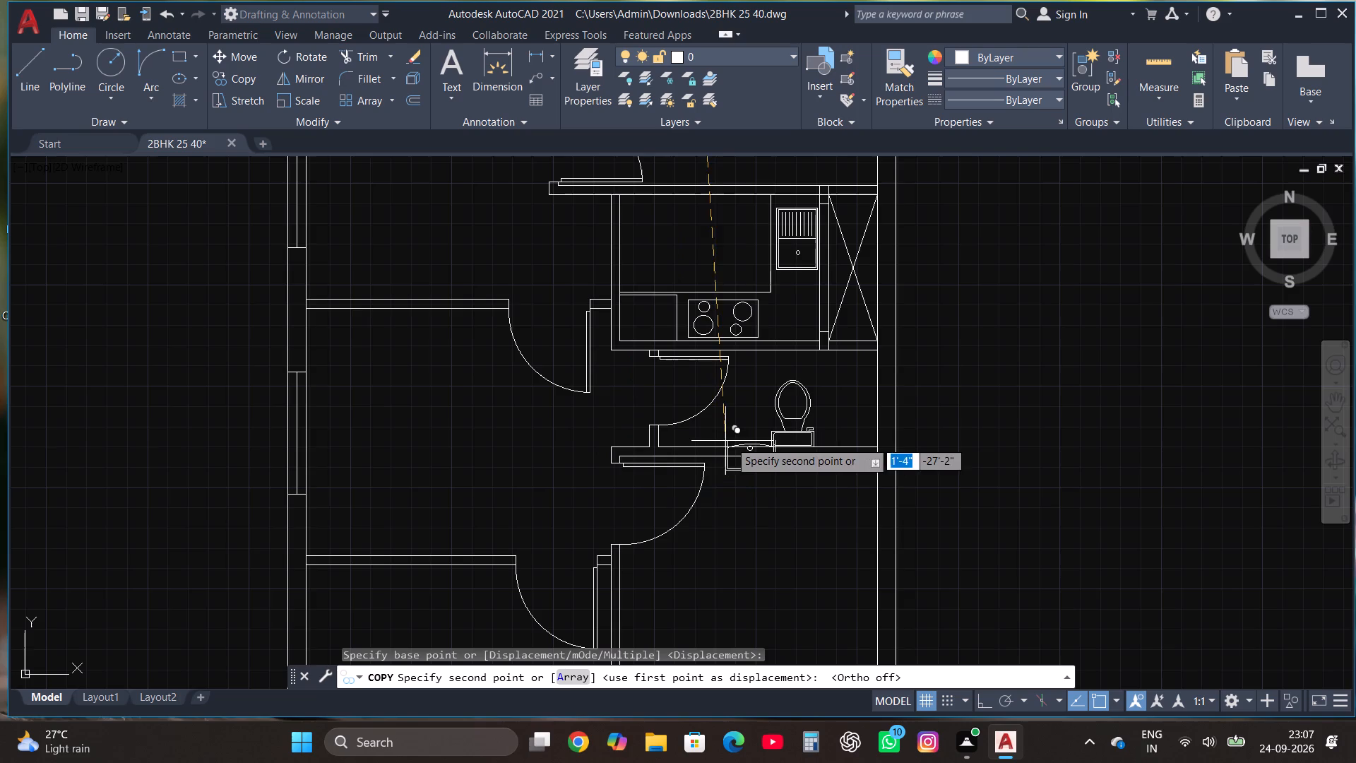
scroll(741, 432, up, 2)
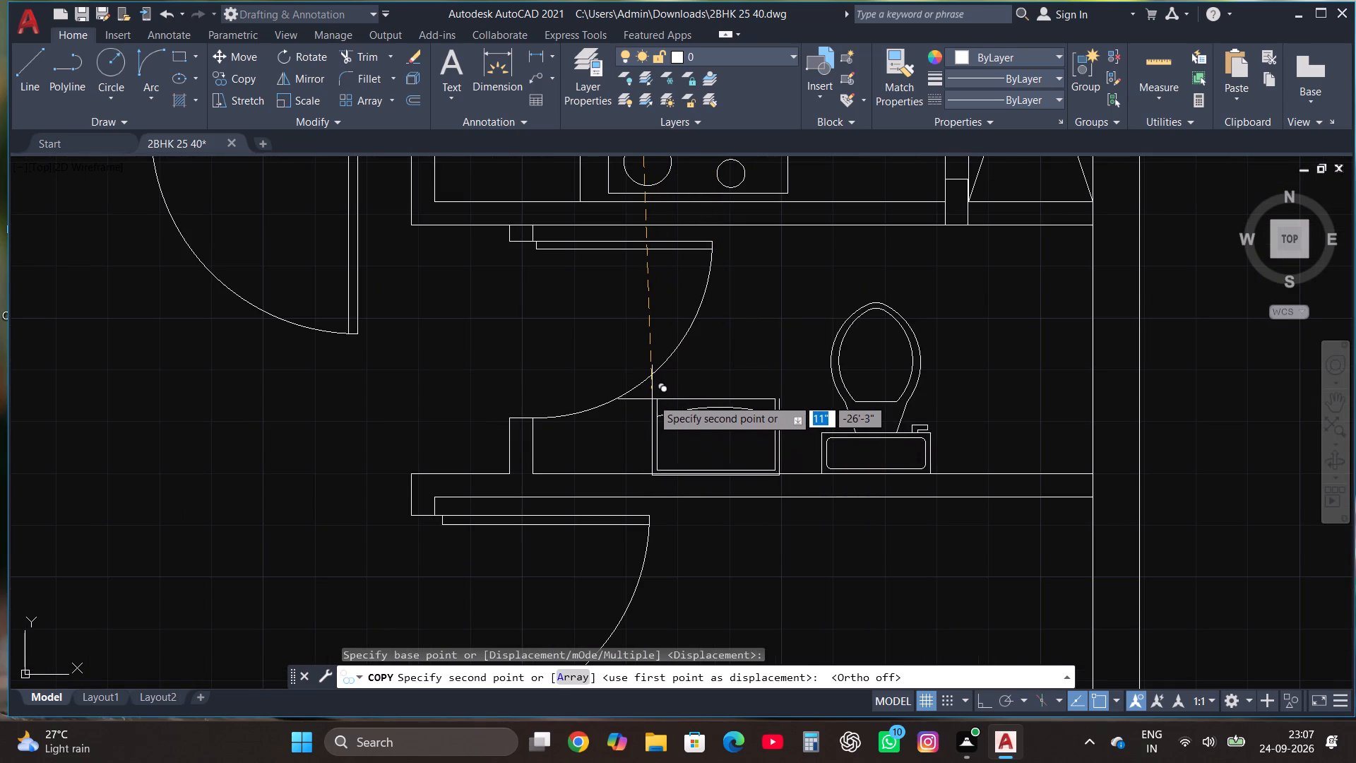
click(650, 395)
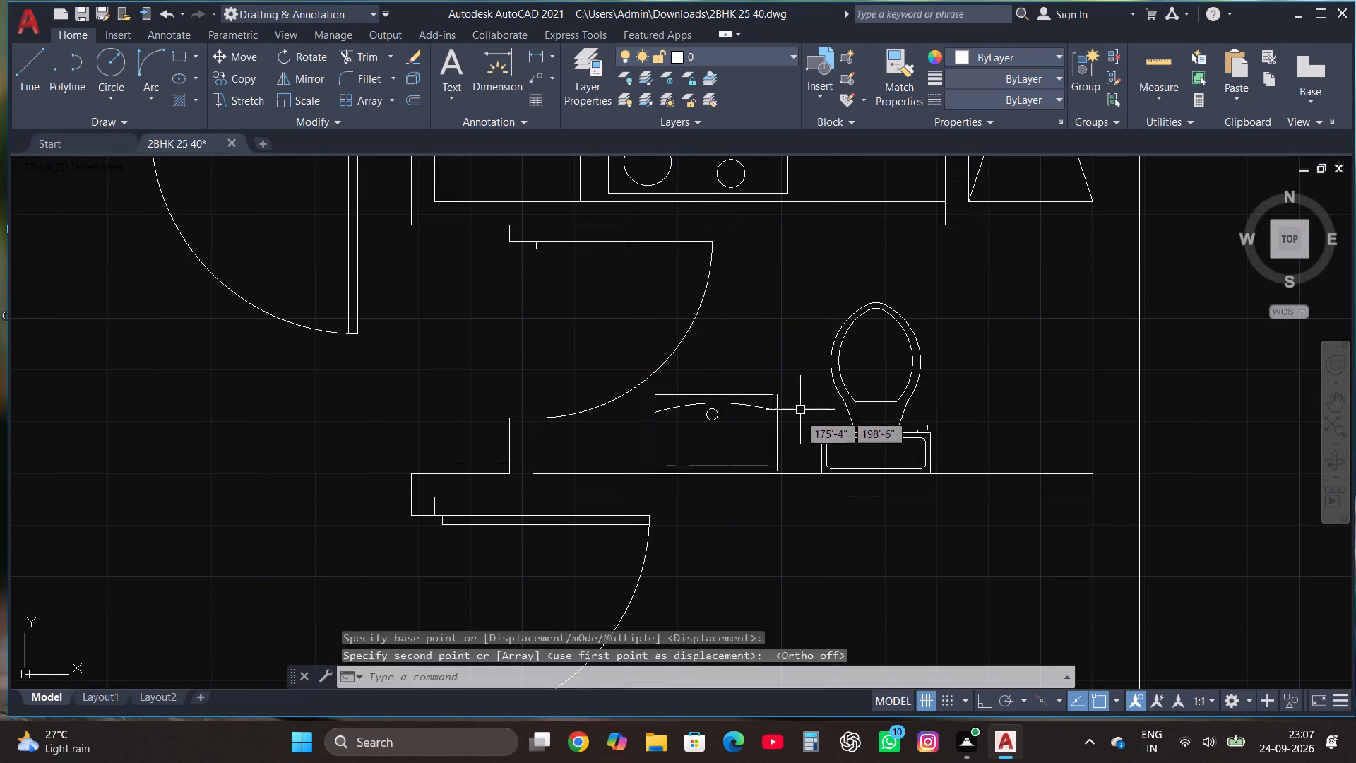
Rotate the copied washbasin in the toilet south of the kitchen by 180° about its drain circle.
scroll(797, 431, up, 3)
click(756, 574)
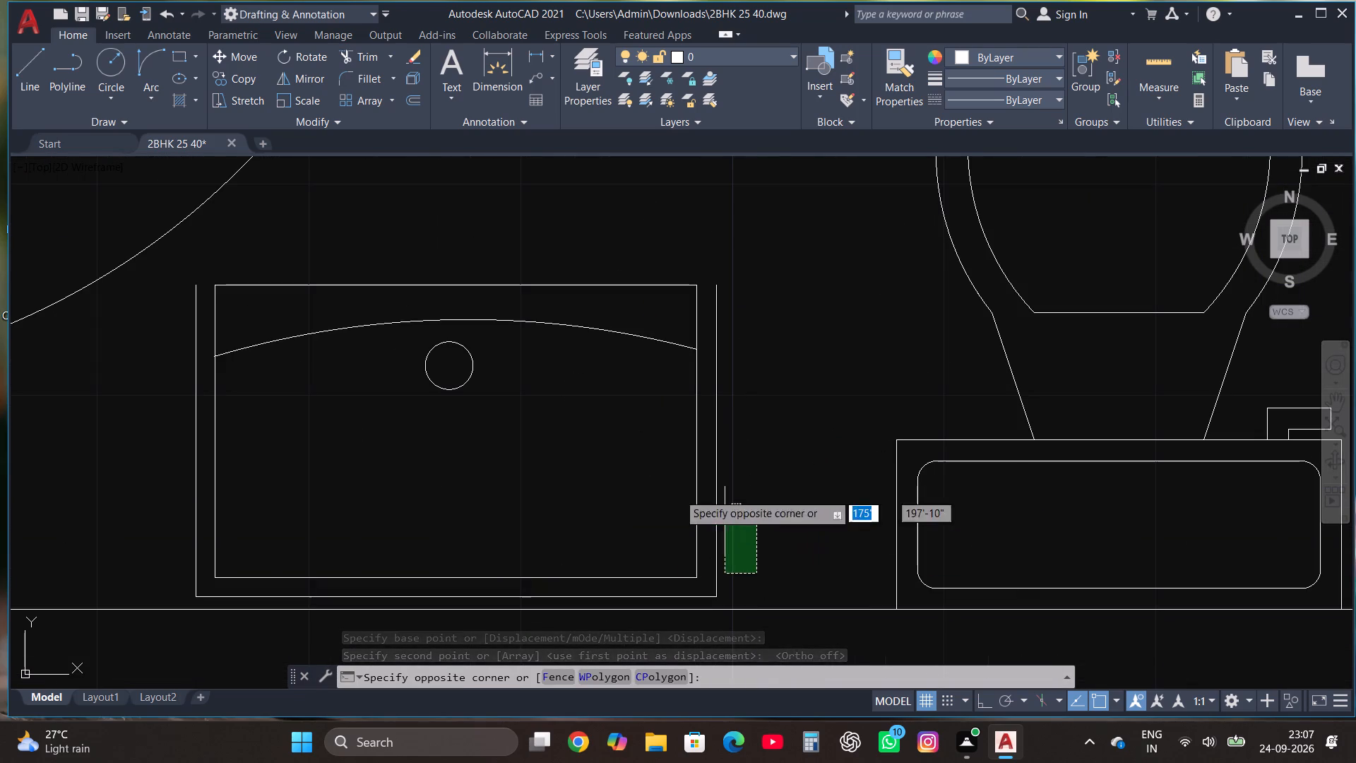
click(196, 263)
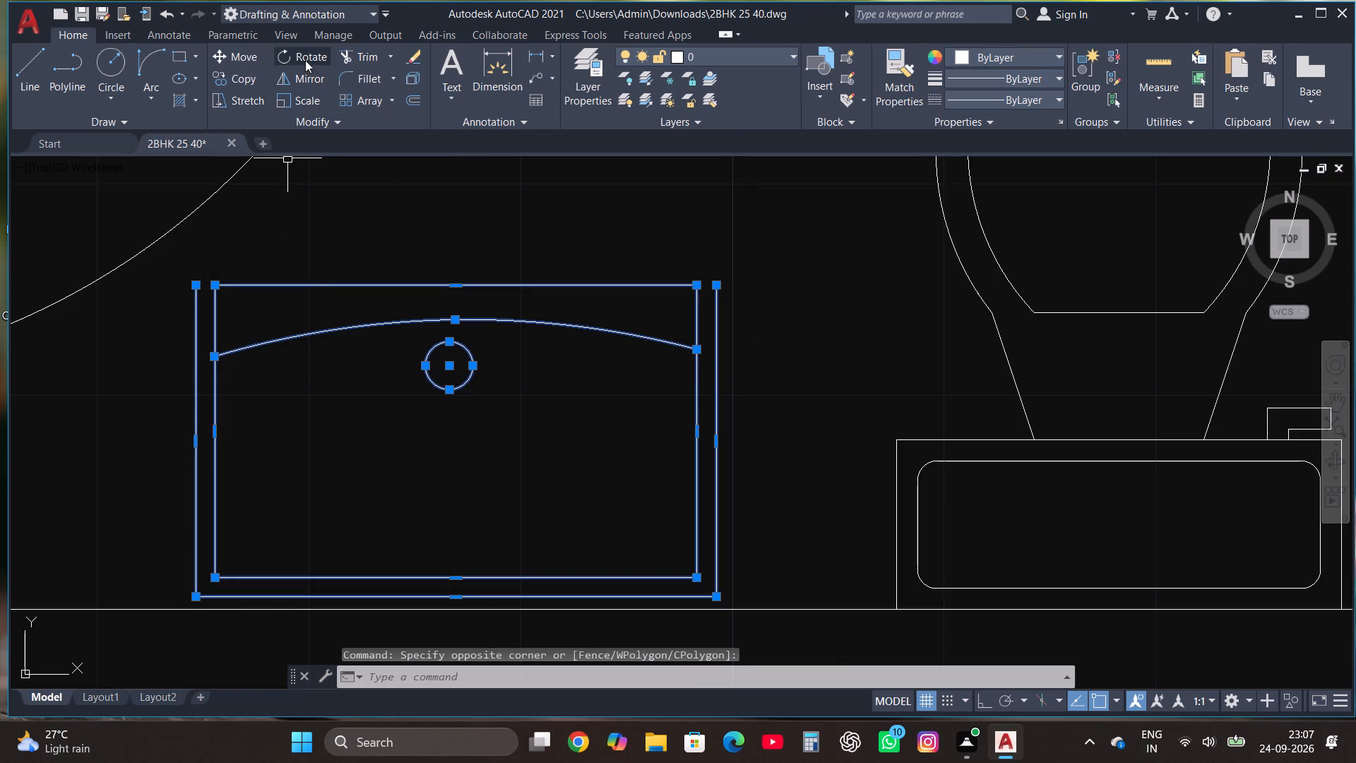
click(305, 60)
click(452, 367)
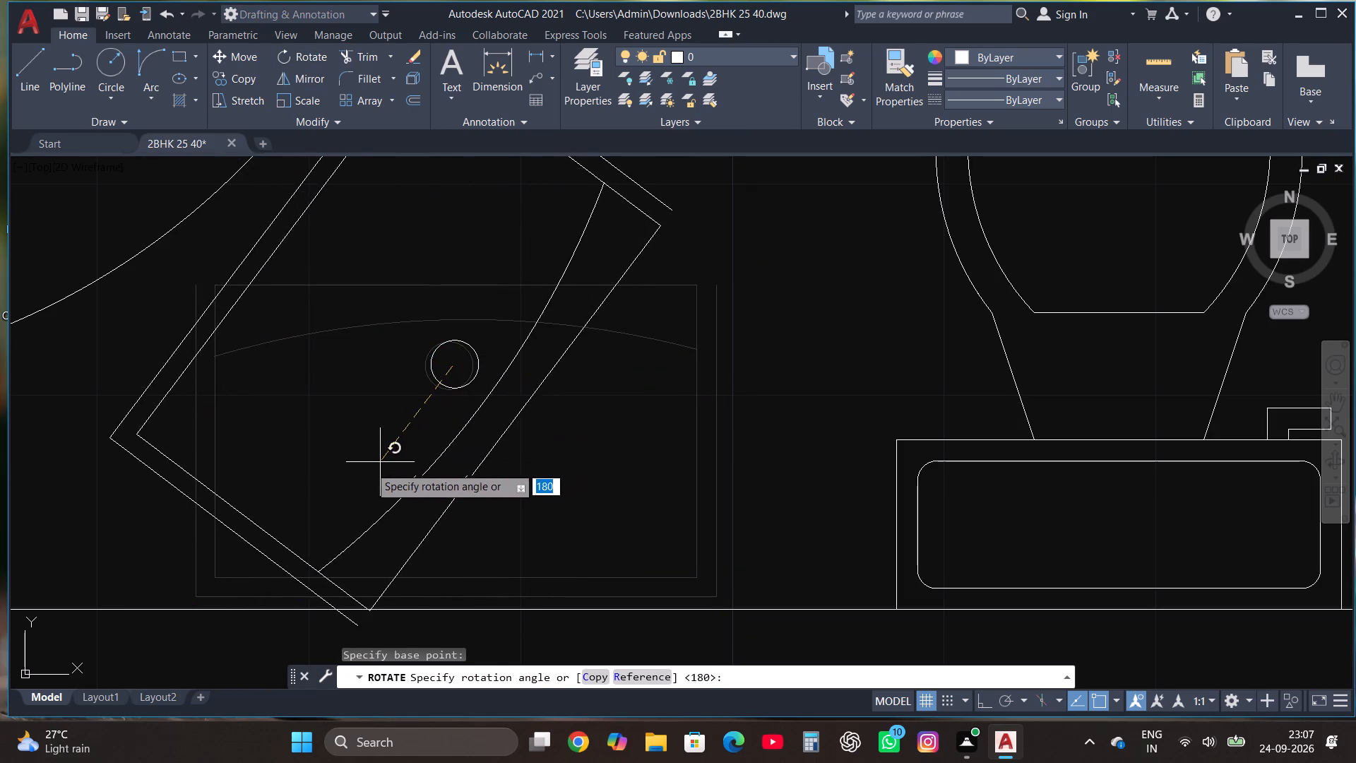
key(F8)
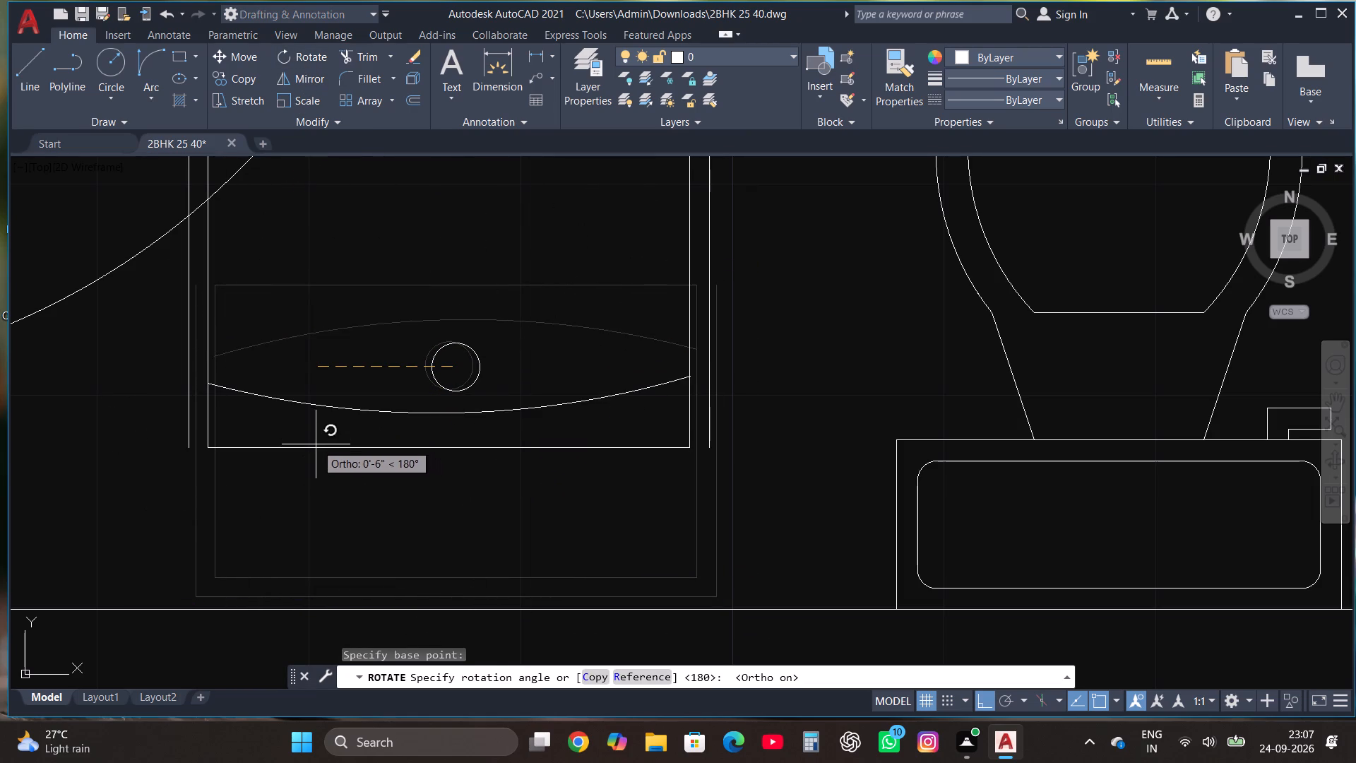
click(303, 470)
Move the rotated washbasin straight south so its open edge sits on the toilet's south wall.
scroll(422, 500, down, 2)
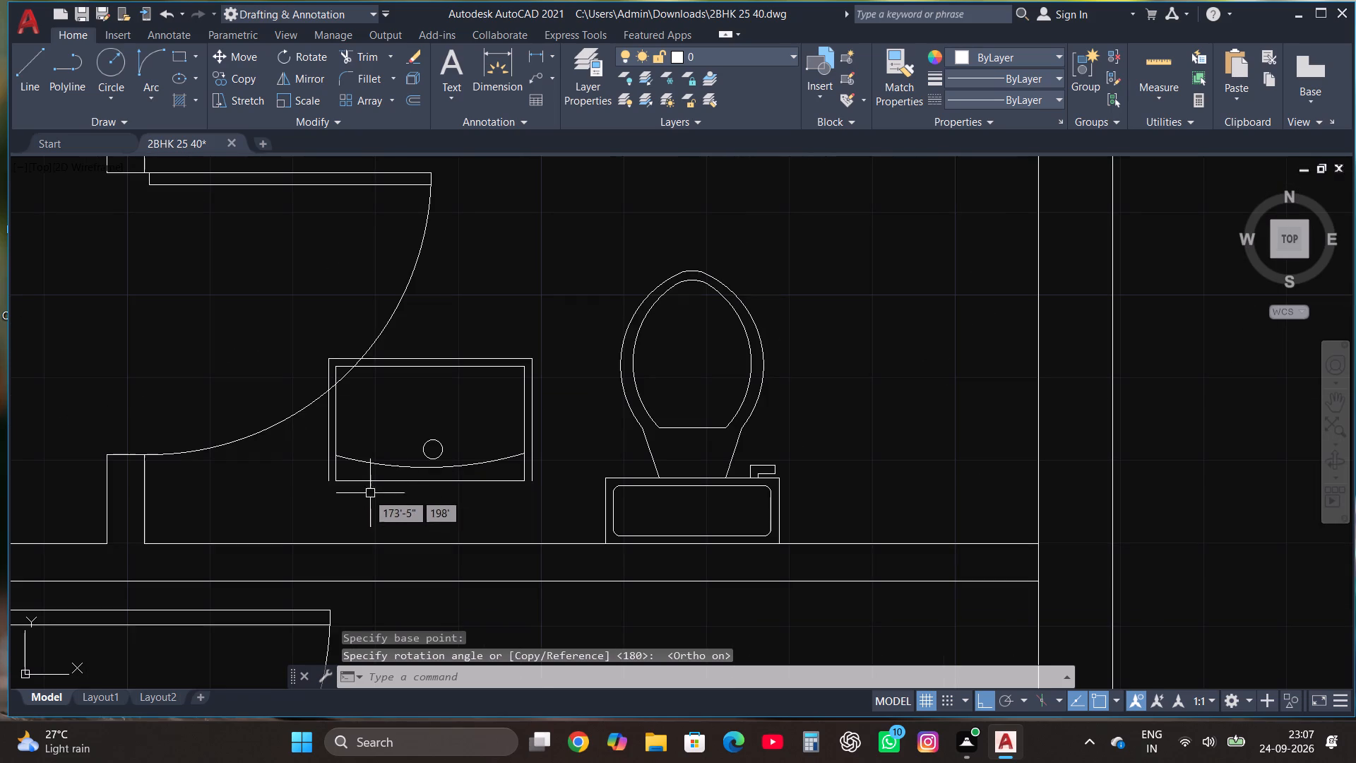
click(282, 511)
click(551, 287)
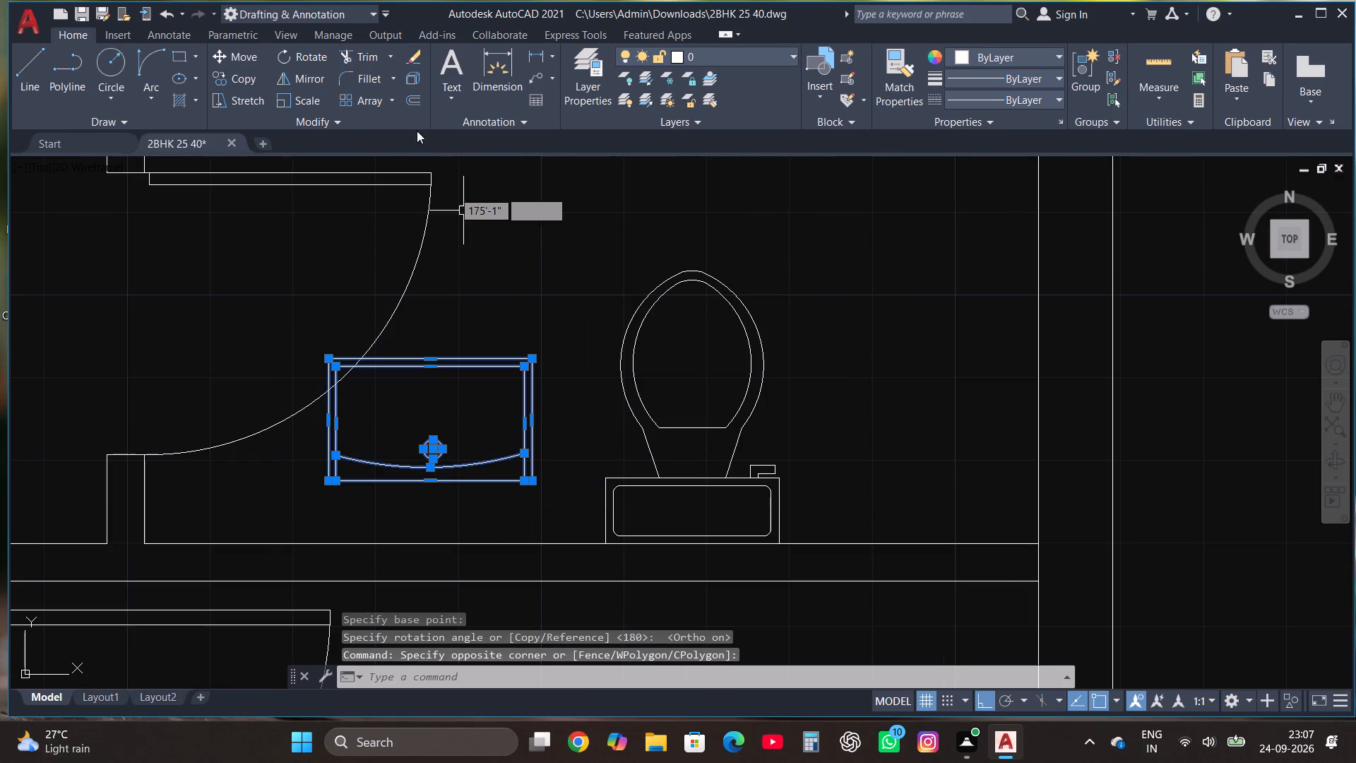
click(227, 57)
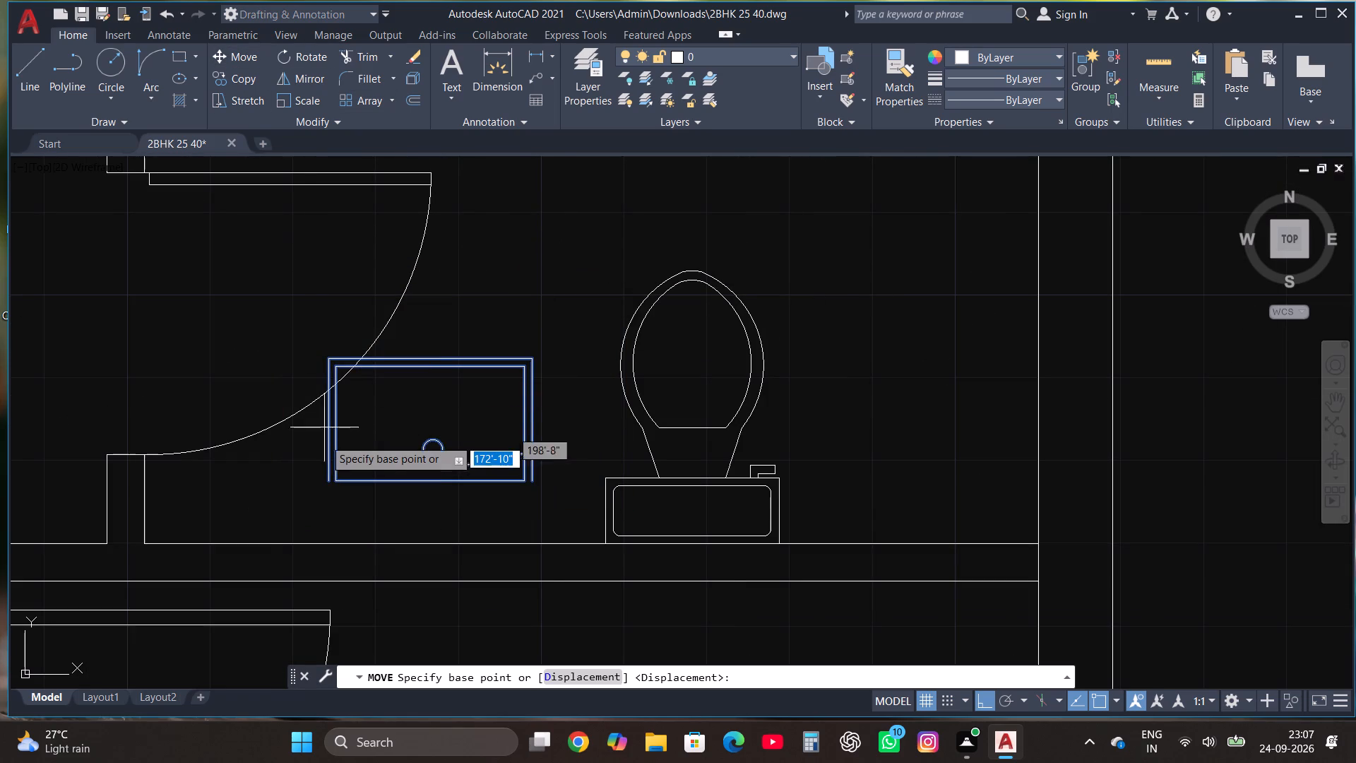
scroll(322, 484, up, 2)
click(334, 480)
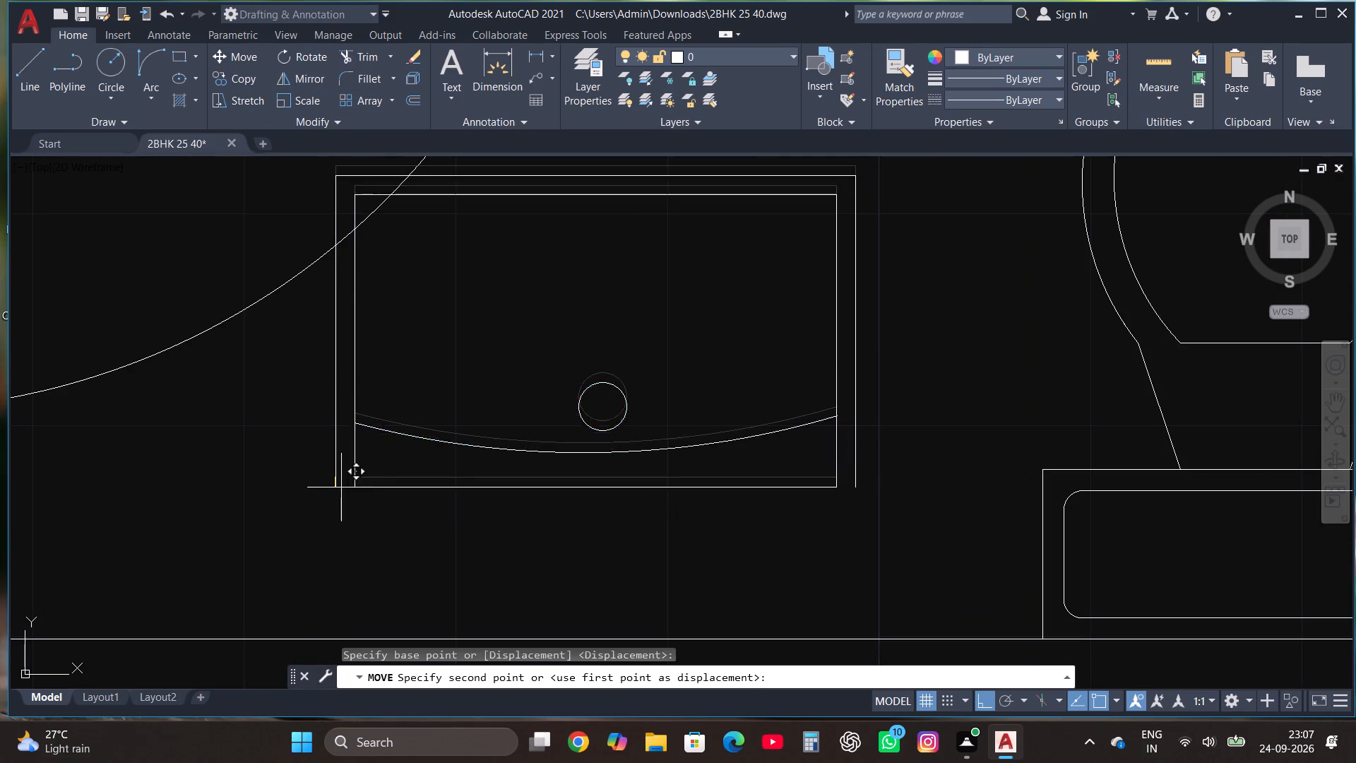
click(341, 642)
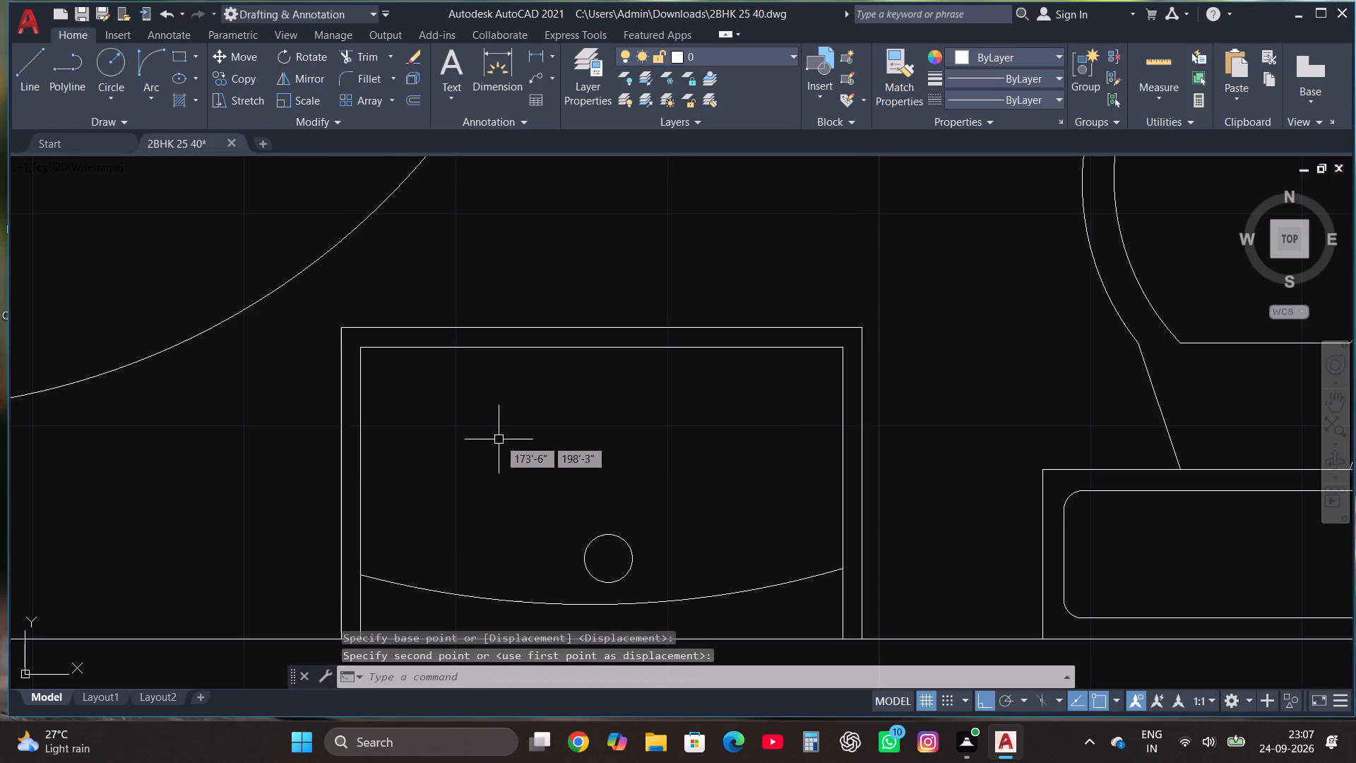
Copy the eastern bedroom's bed with its two side tables to the empty area east of the floor plan.
scroll(506, 434, down, 3)
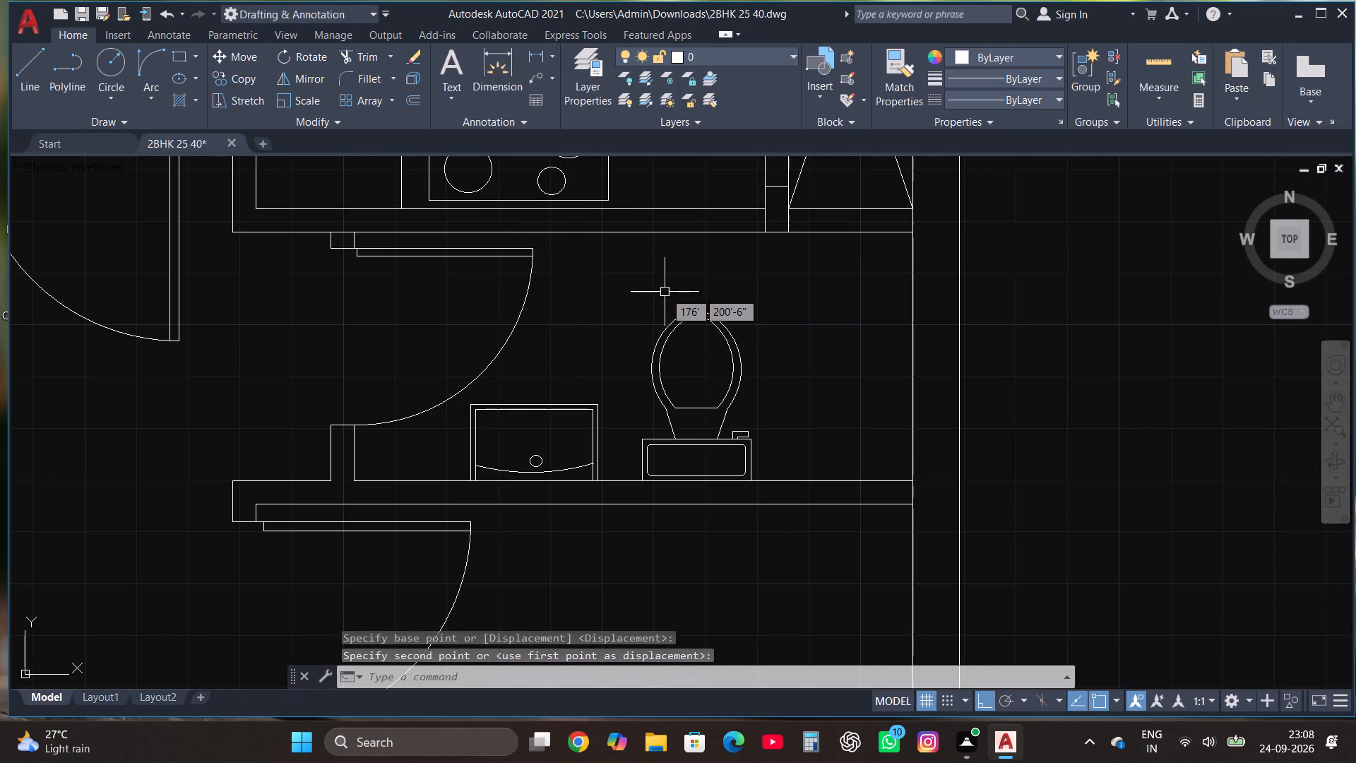
scroll(667, 292, down, 5)
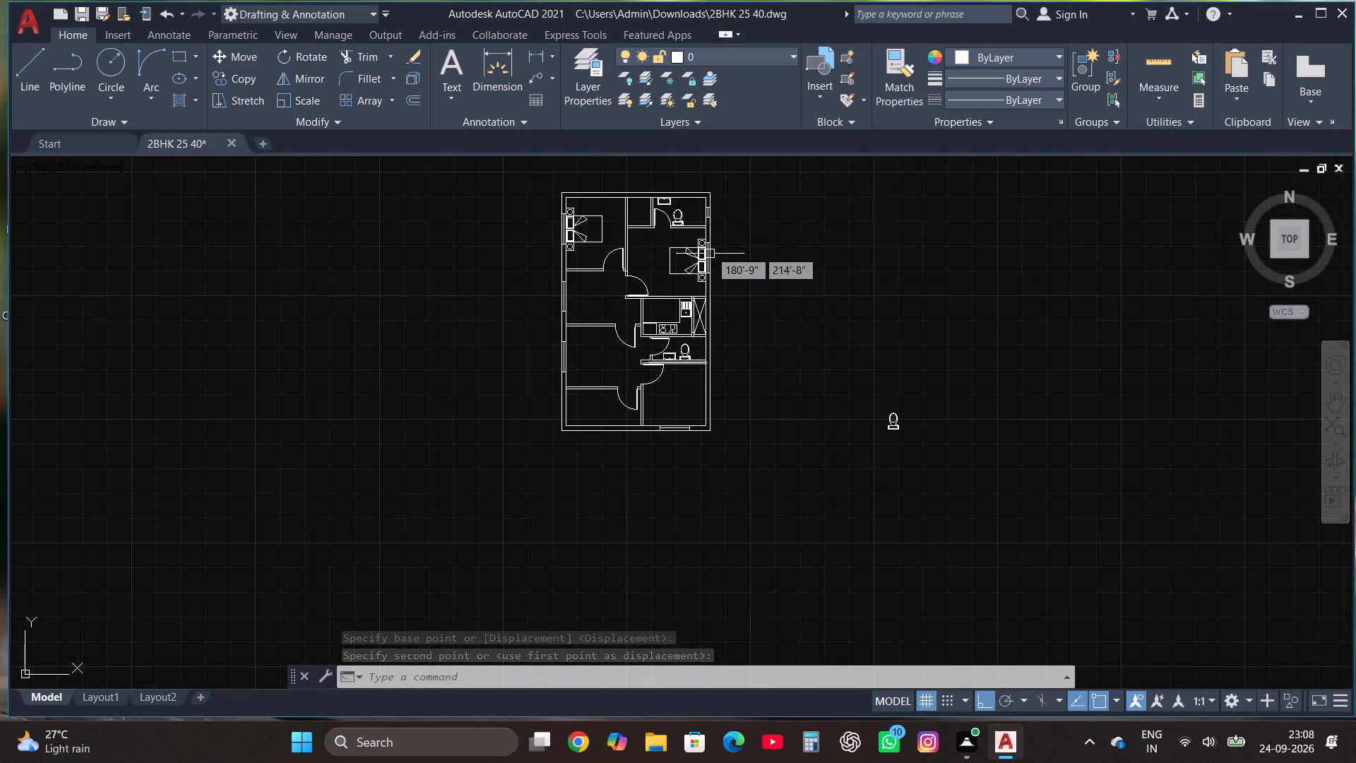
scroll(706, 235, up, 3)
drag(694, 442, 690, 432)
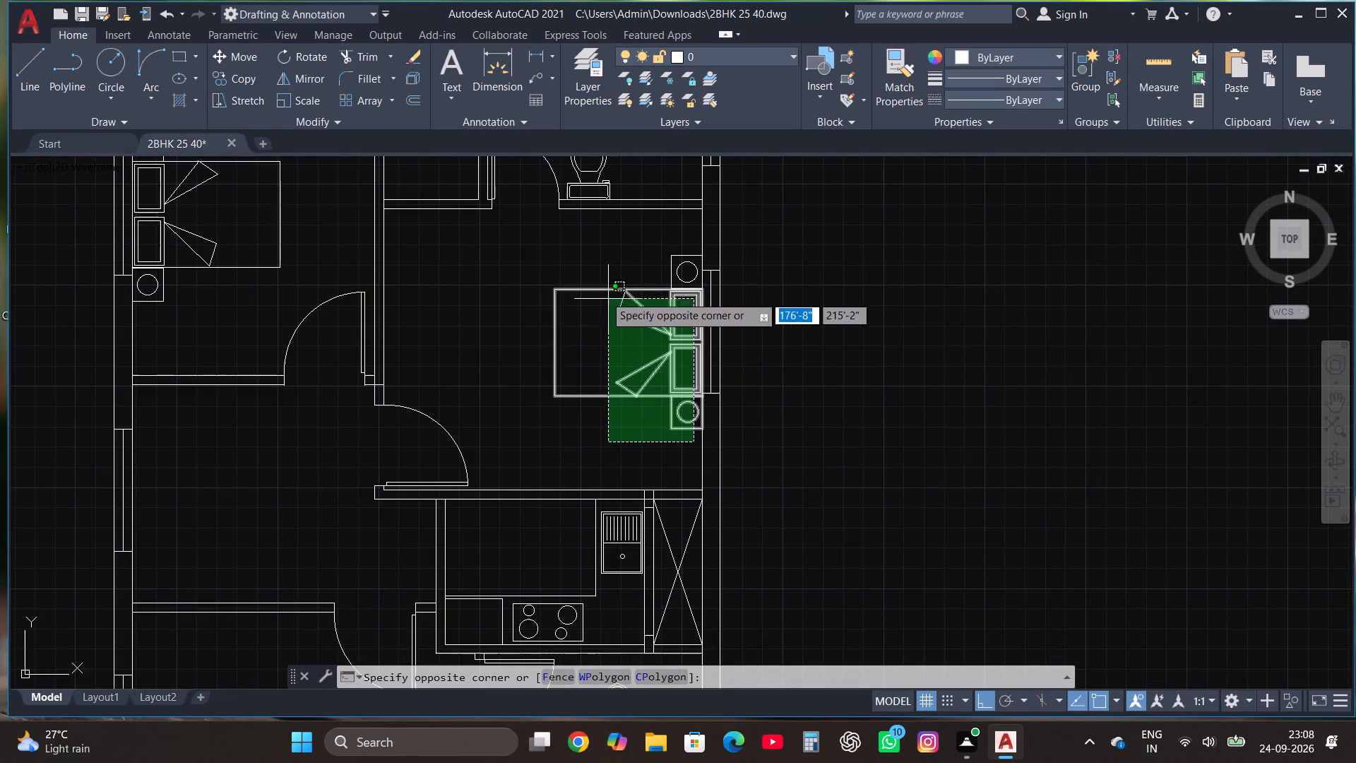
click(536, 242)
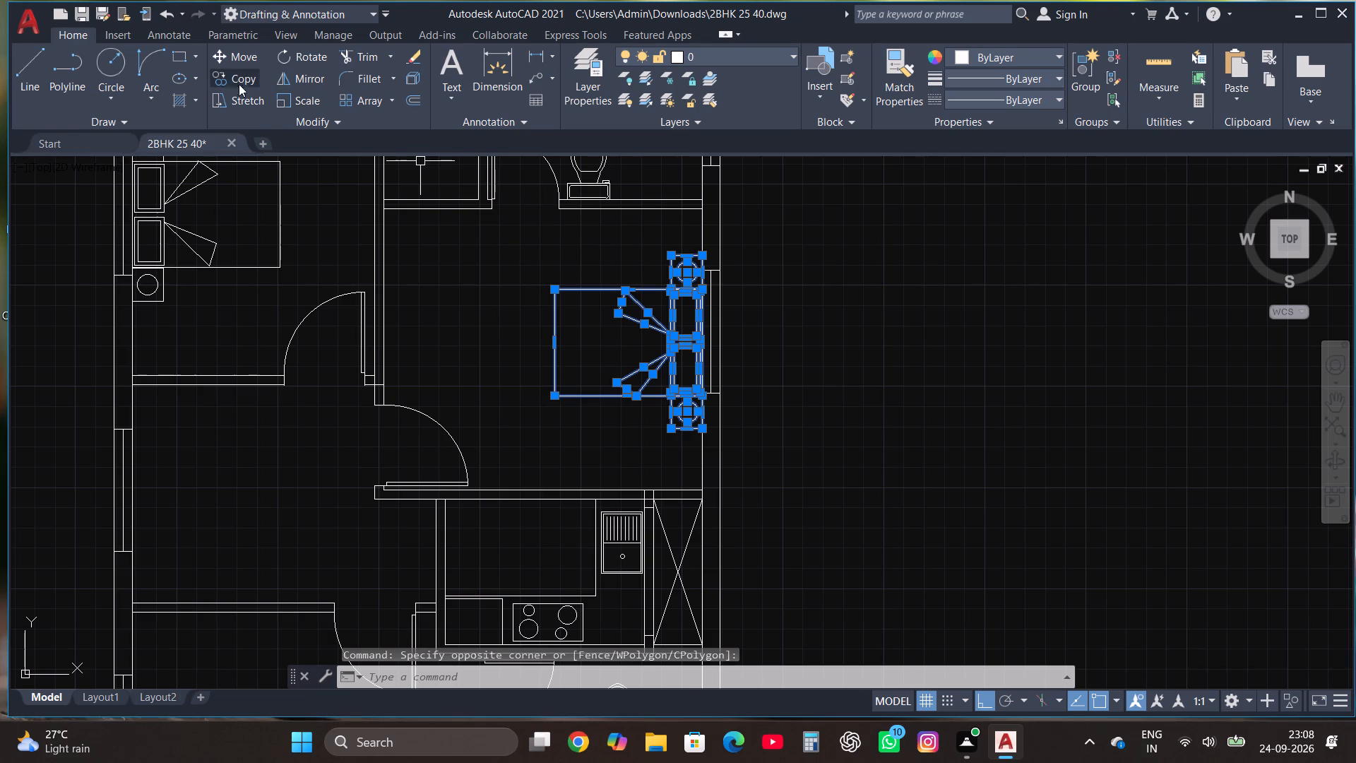
click(228, 73)
click(649, 341)
scroll(544, 336, down, 2)
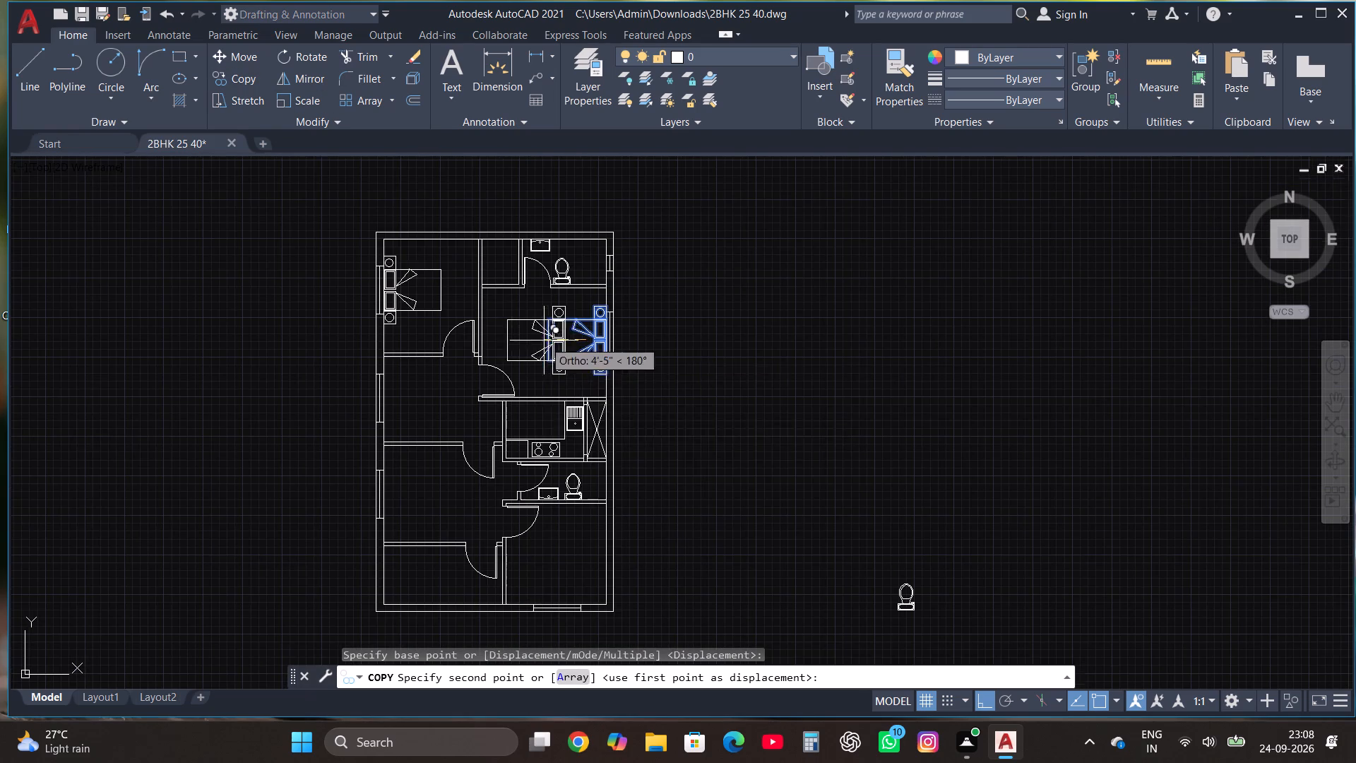
key(F8)
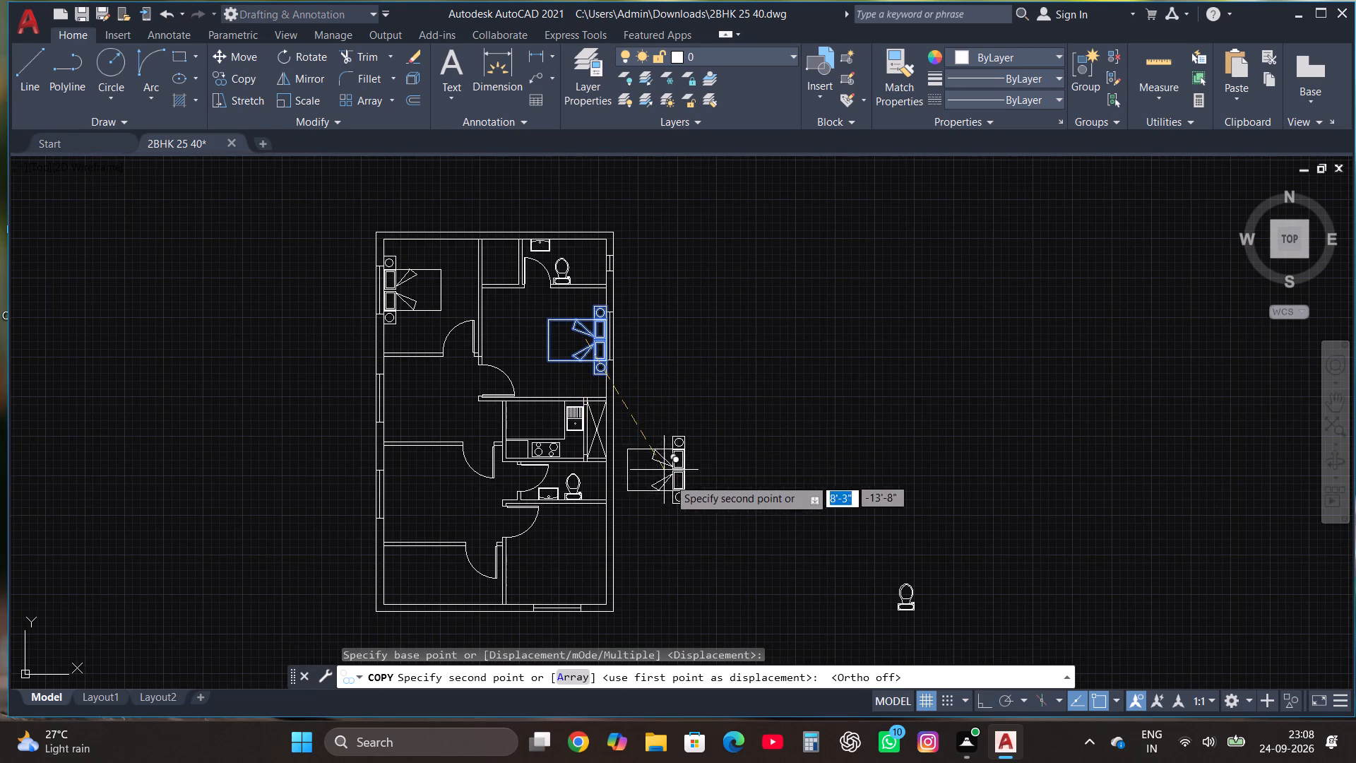
scroll(701, 516, up, 1)
click(711, 466)
Rotate the copied bed and side tables by 270° so the headboard end faces south.
click(805, 533)
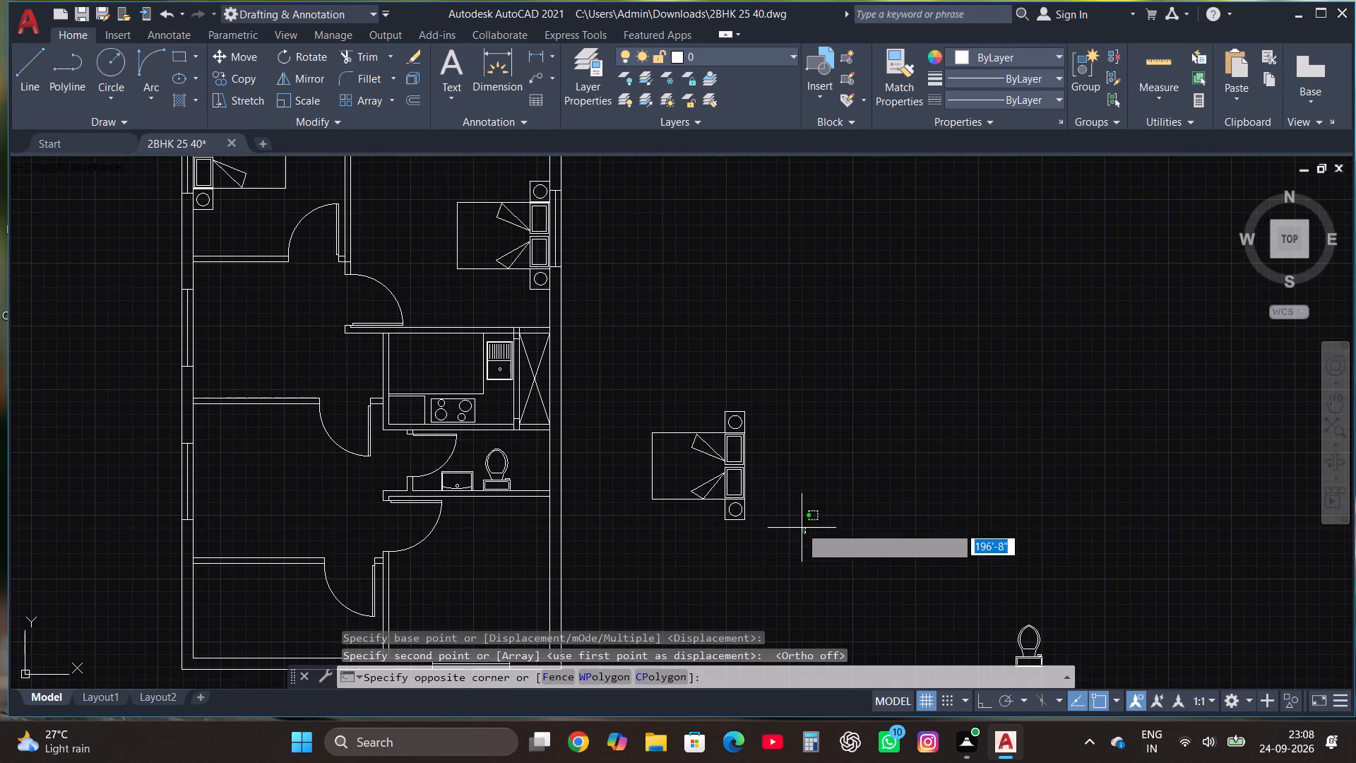
click(633, 355)
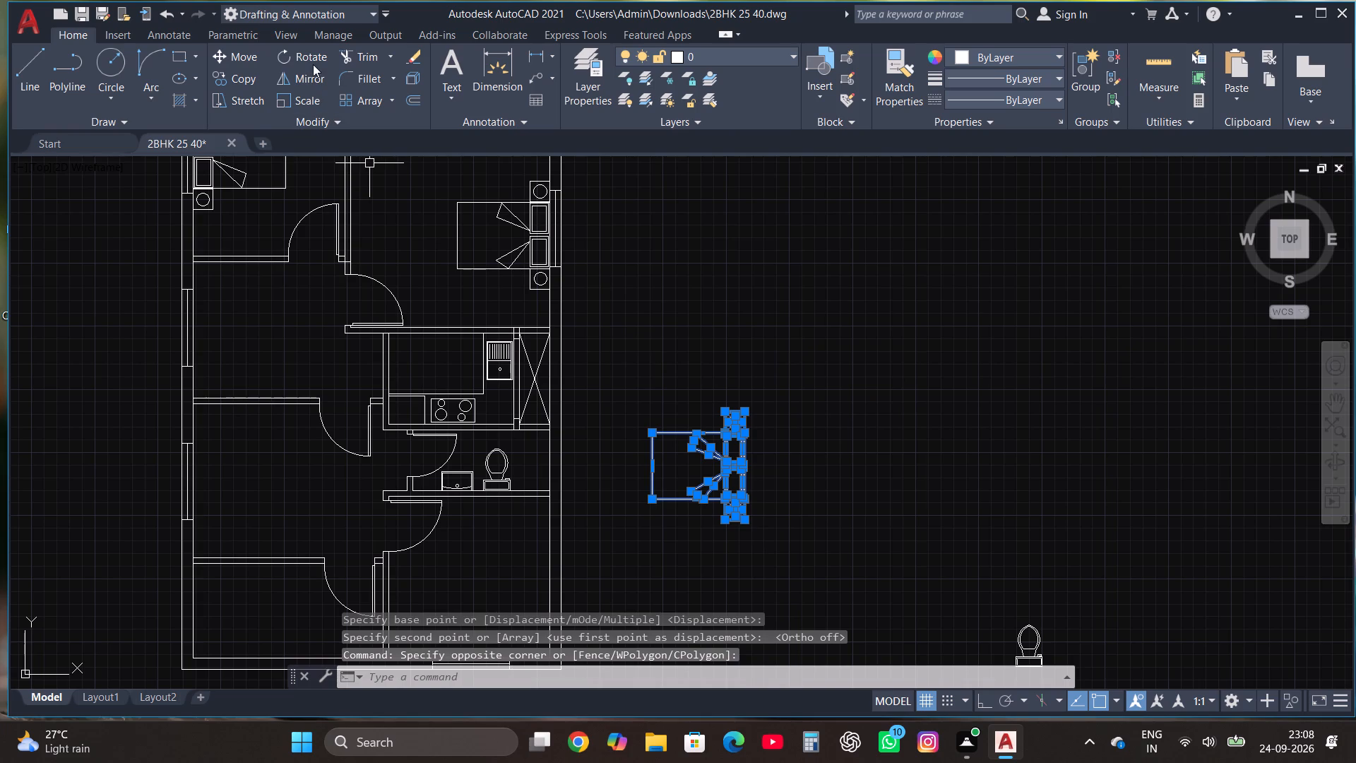
click(310, 57)
click(740, 481)
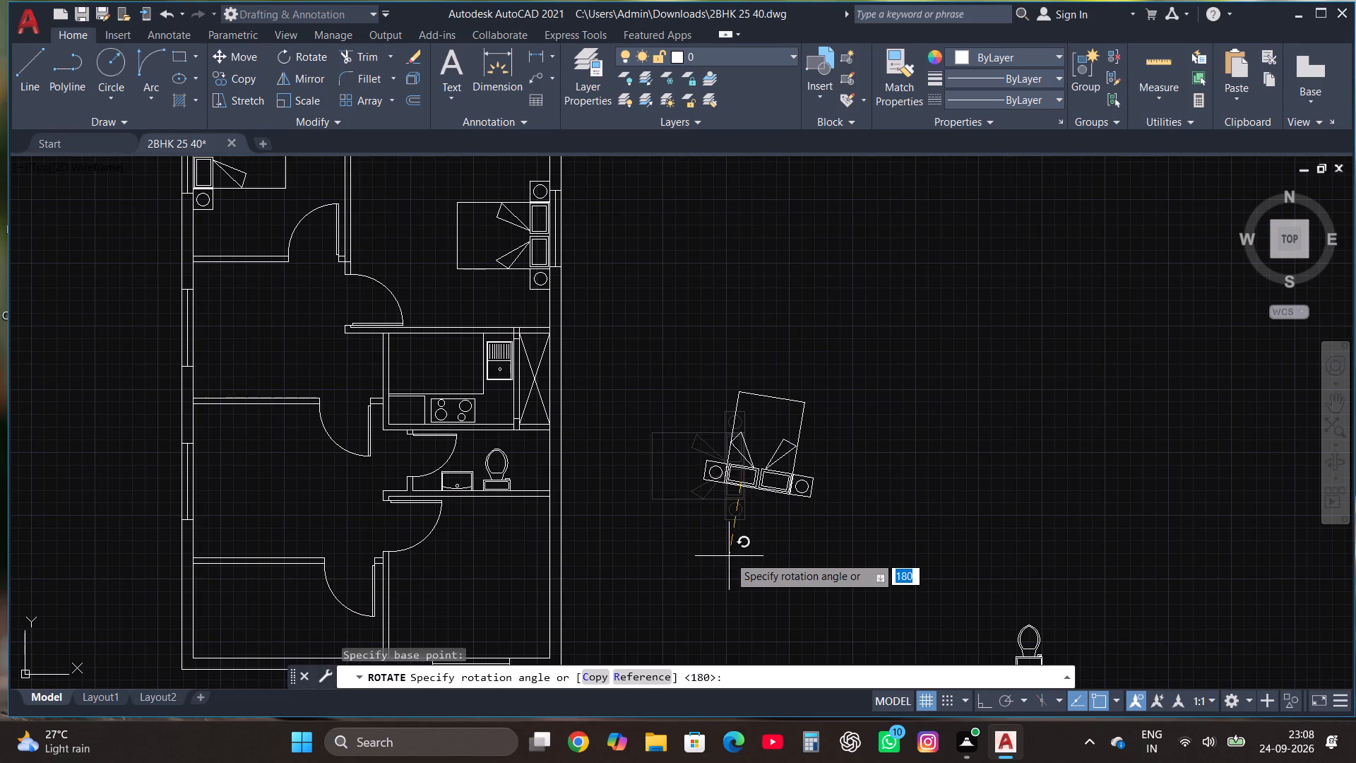
key(F8)
click(729, 556)
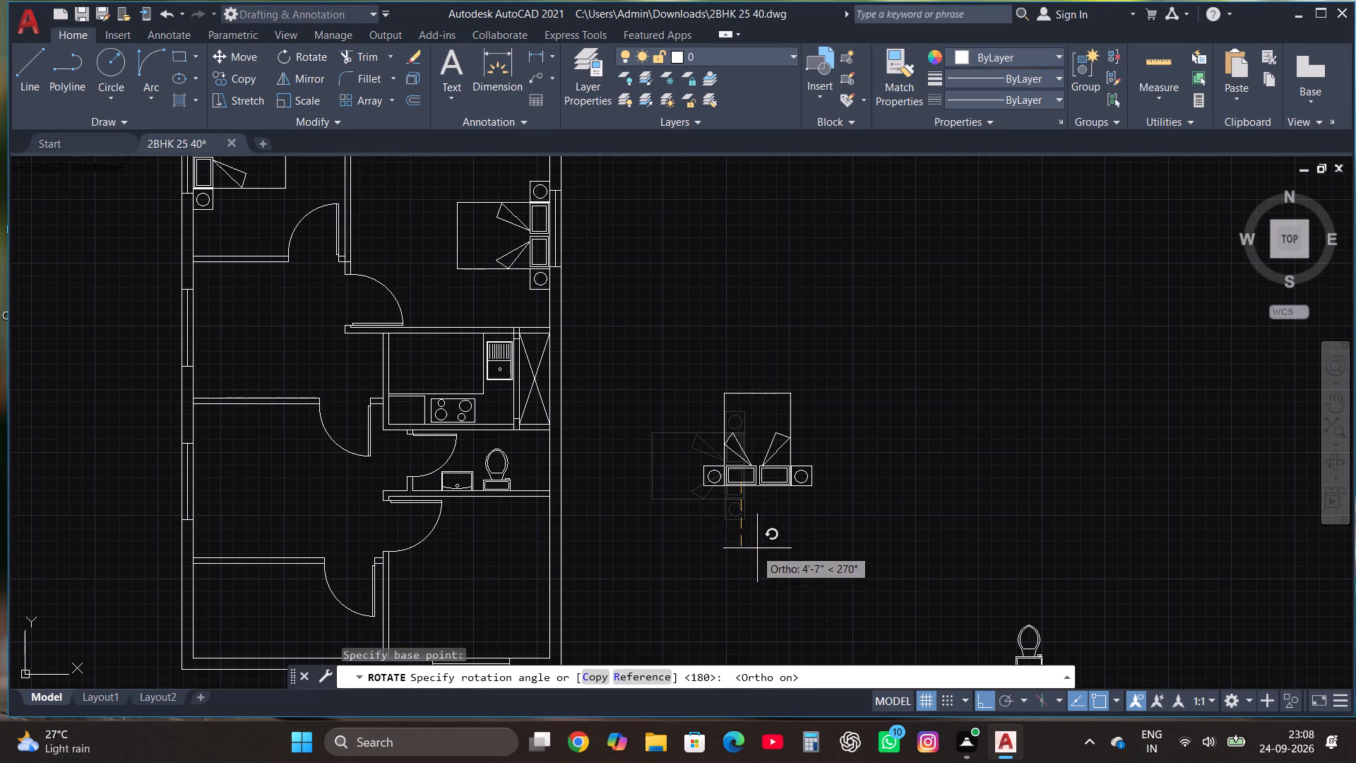
click(783, 562)
Move the rotated bed and side tables into the southeast room, headboard at the south wall in front of the window.
scroll(831, 526, down, 1)
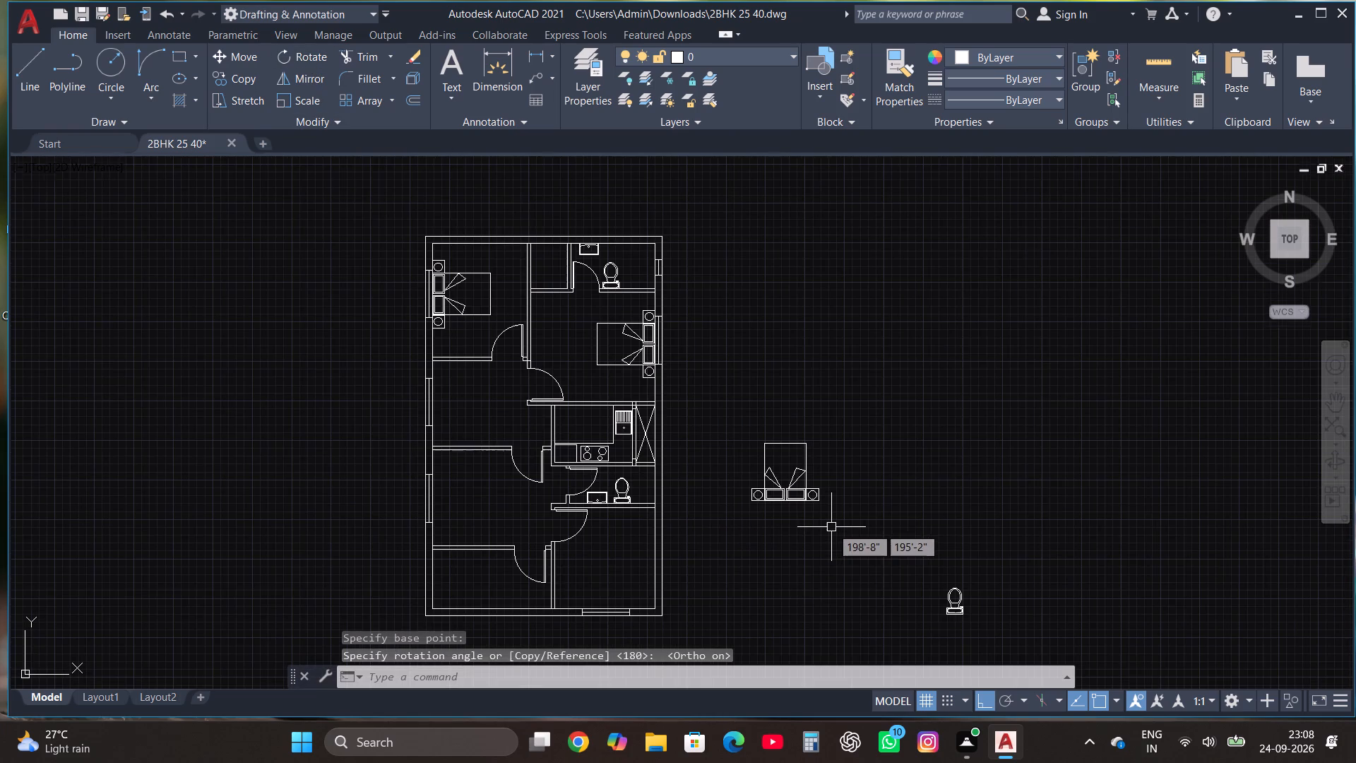
click(835, 538)
click(725, 389)
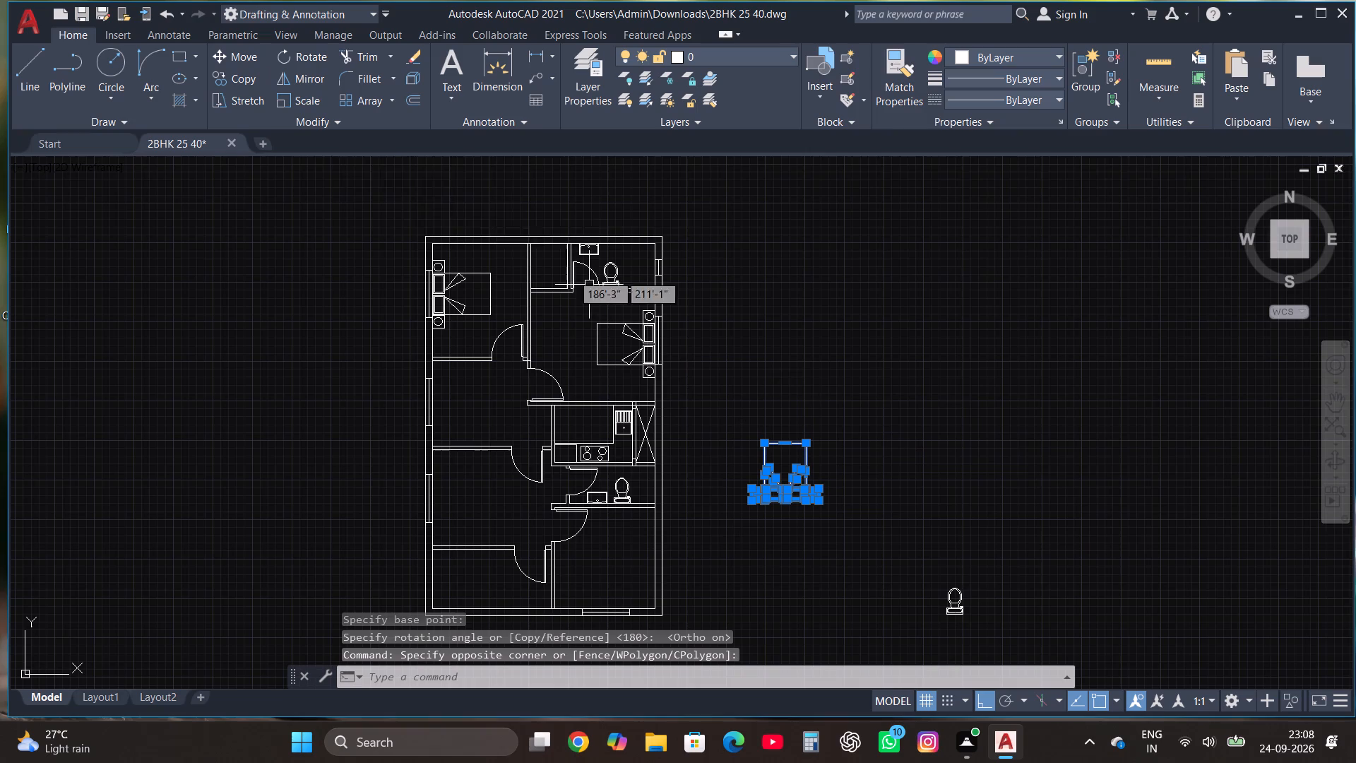
click(247, 53)
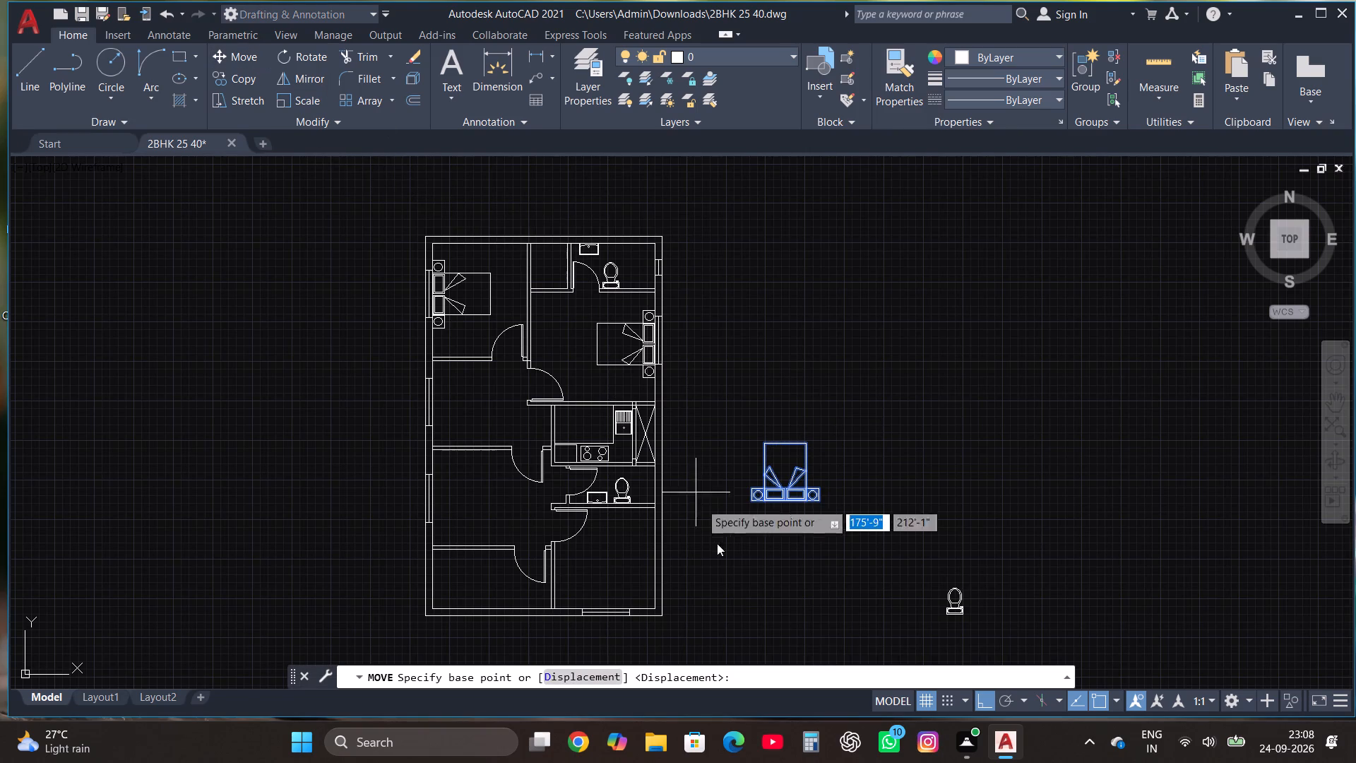
scroll(761, 502, up, 2)
click(734, 503)
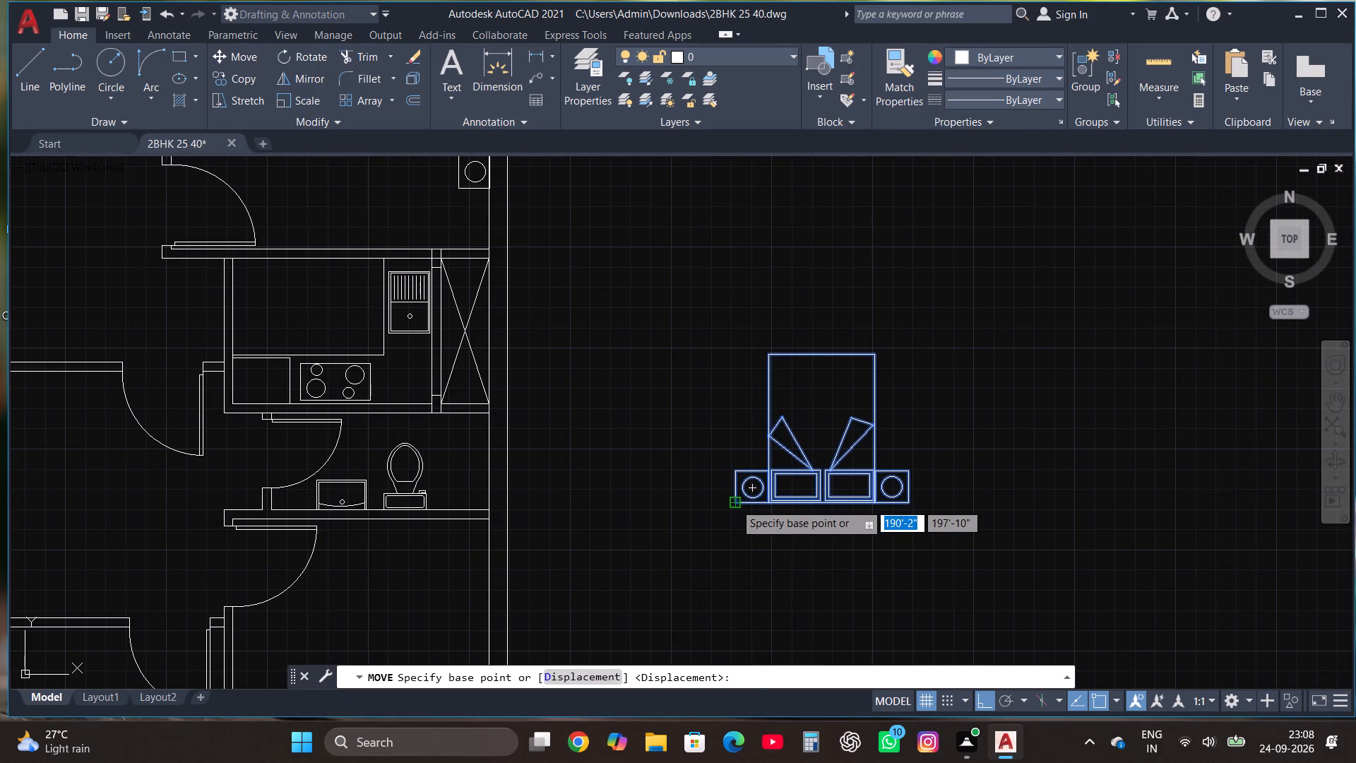
key(F8)
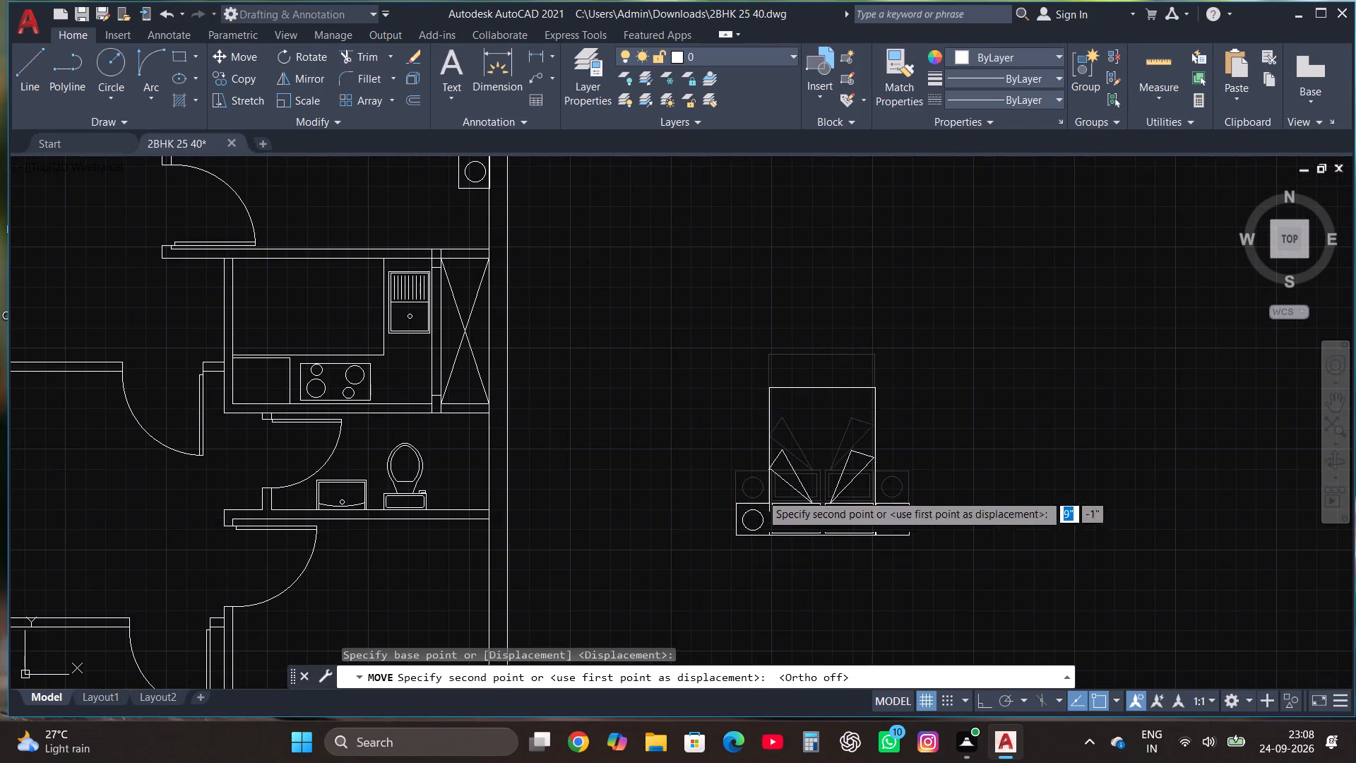
scroll(816, 422, down, 3)
scroll(691, 510, up, 3)
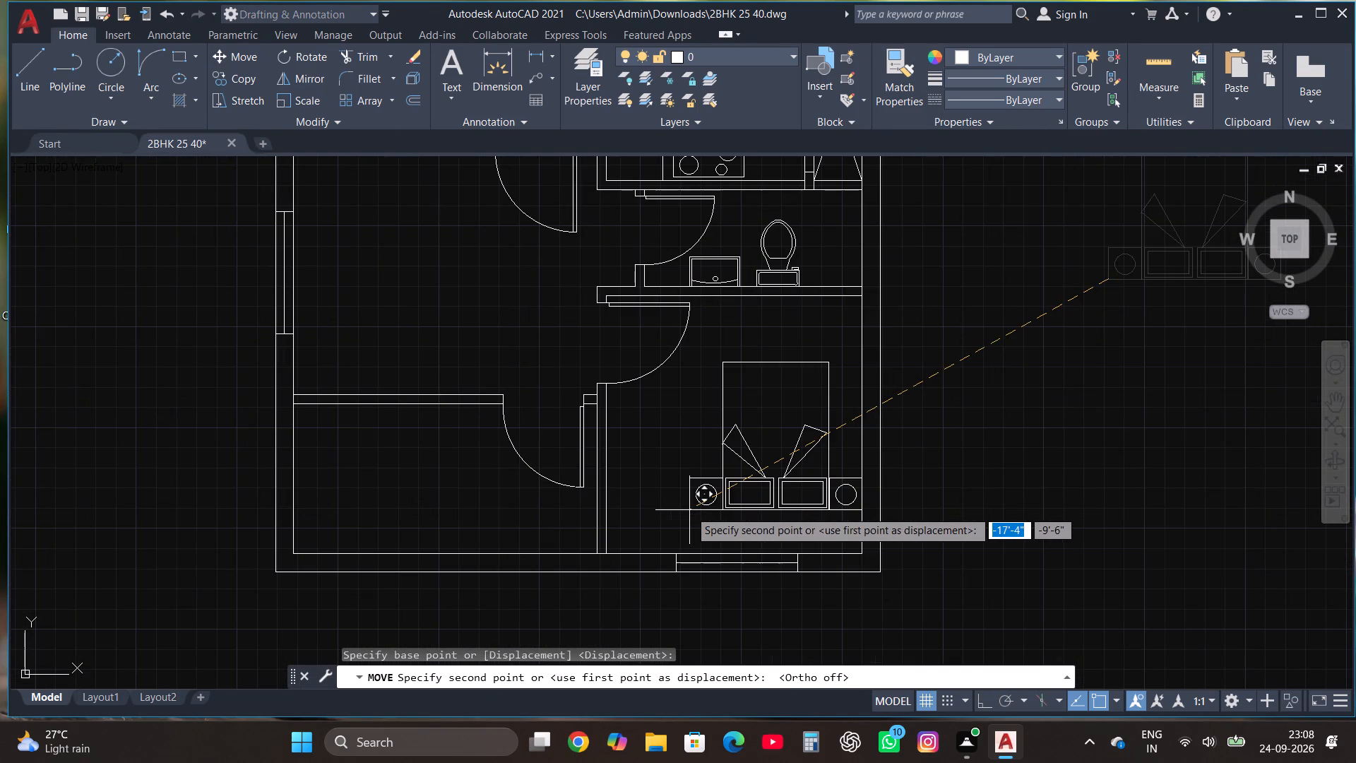
click(654, 545)
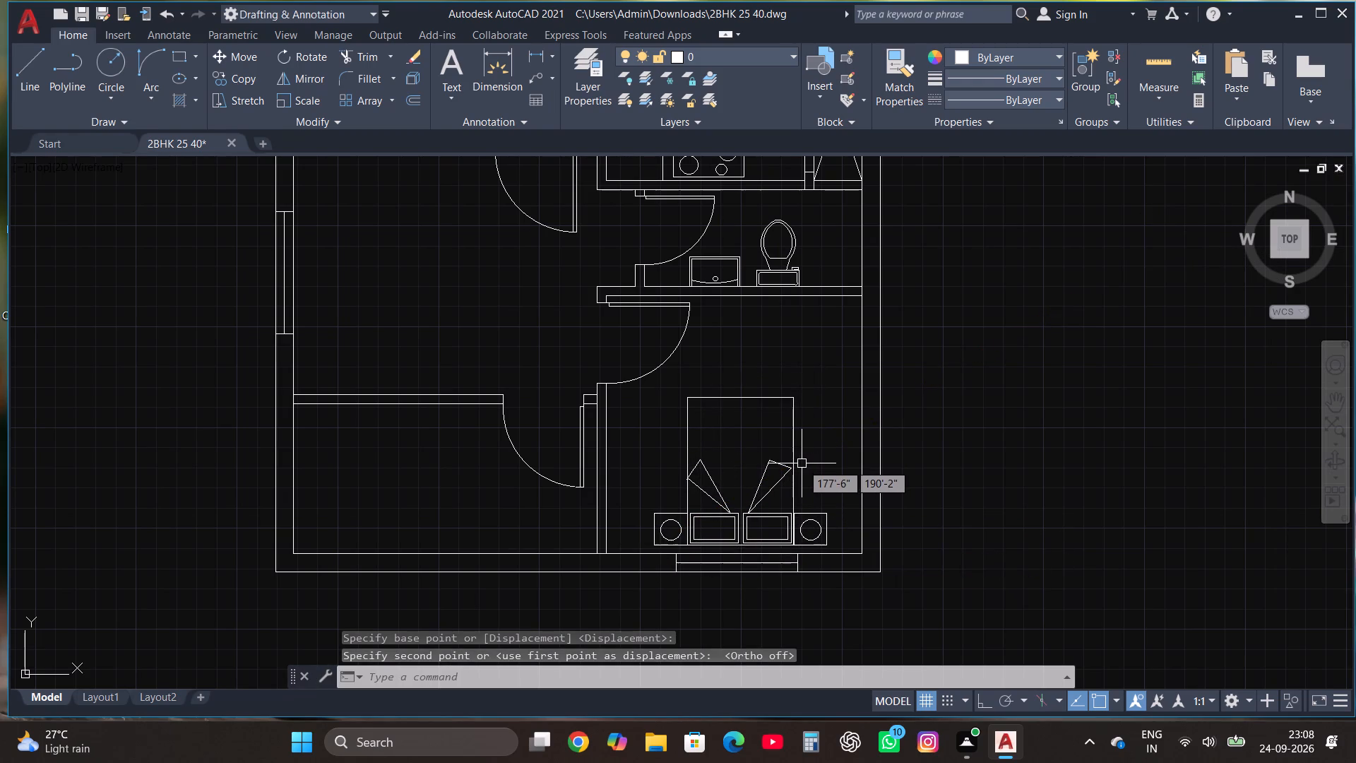
Draw a rectangle about 1'-9" by 1'-4" in the southwest room, near its northwest corner.
scroll(864, 413, down, 1)
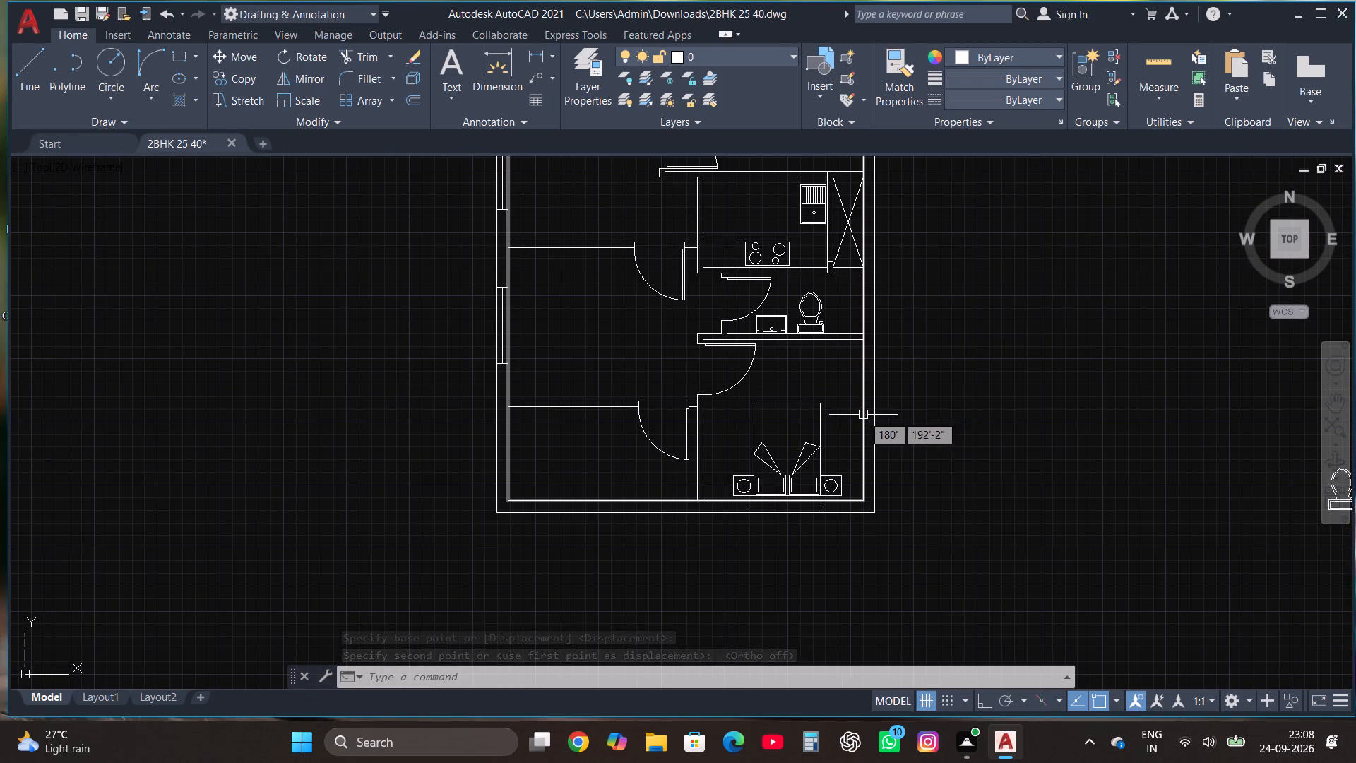
scroll(511, 433, up, 1)
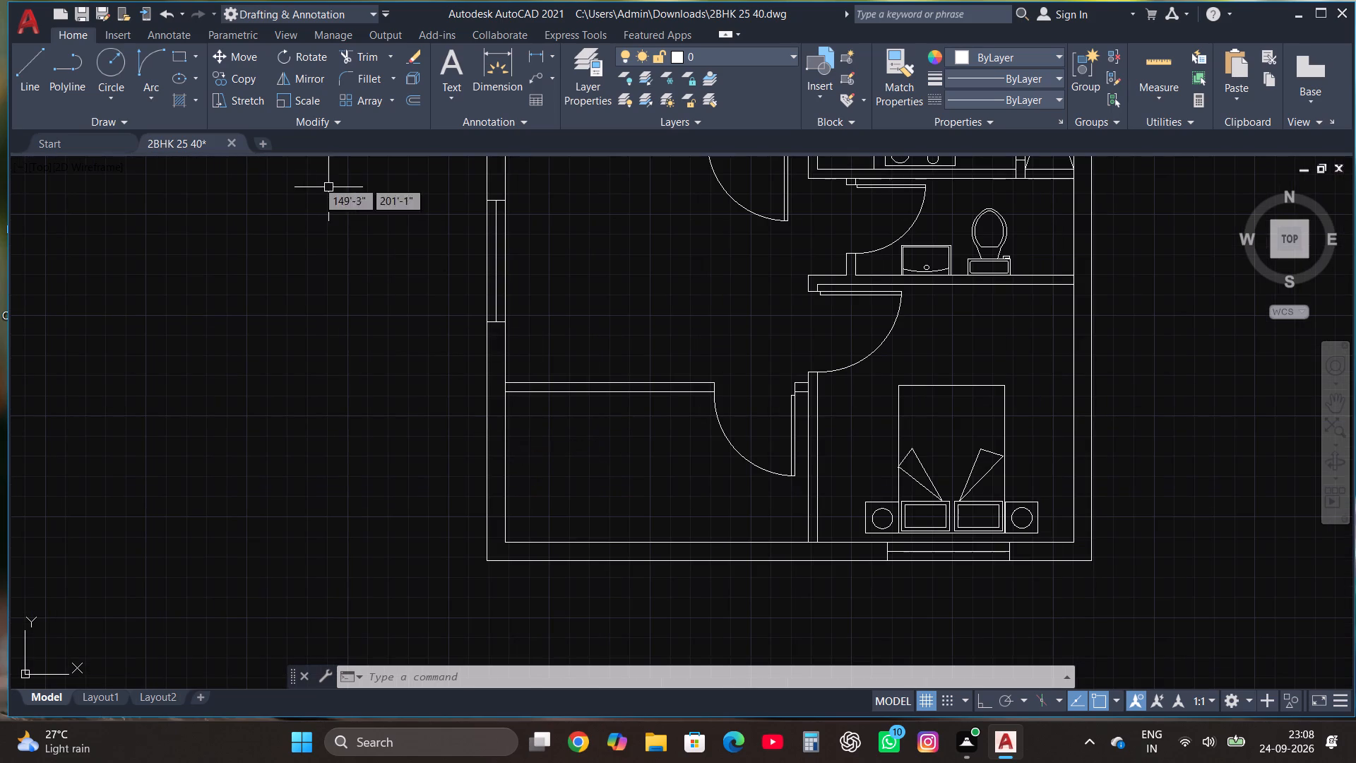
click(173, 54)
scroll(651, 381, up, 1)
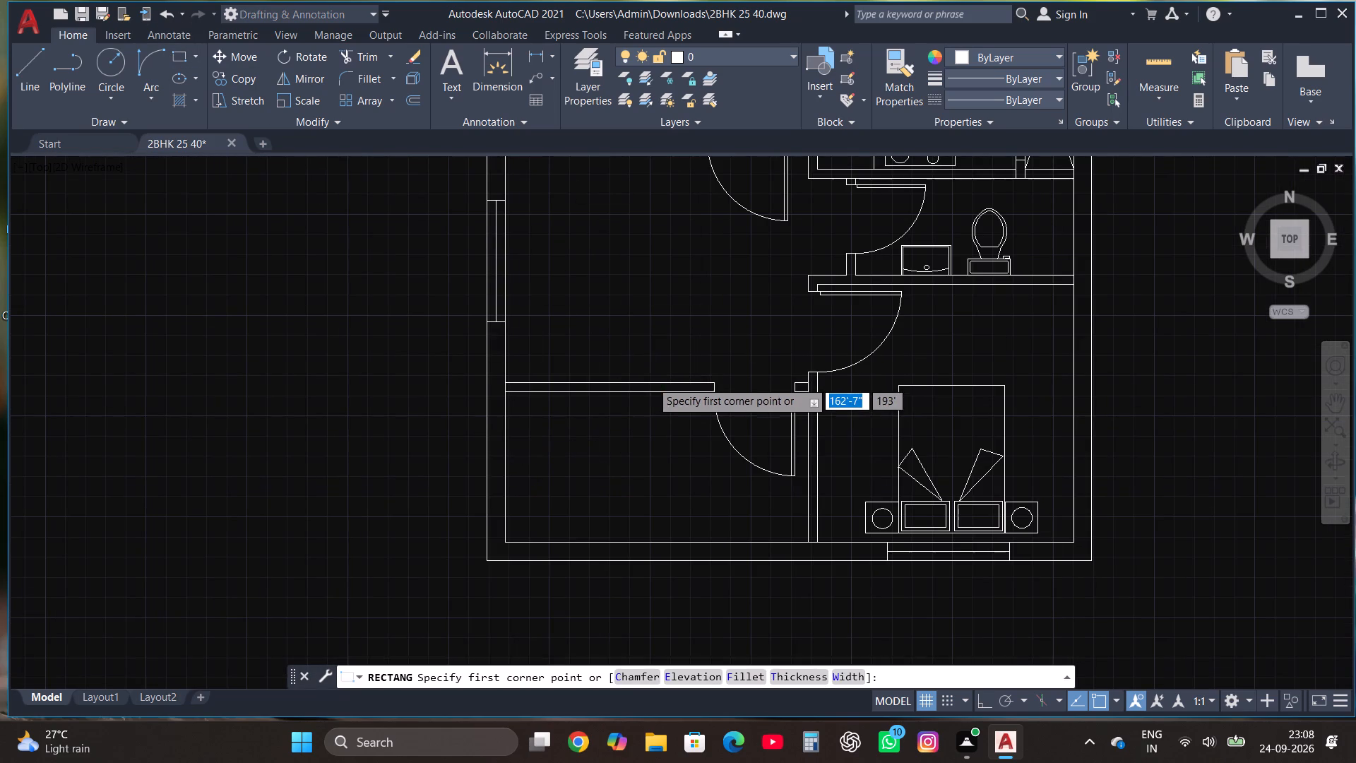
scroll(651, 379, up, 1)
scroll(531, 490, down, 1)
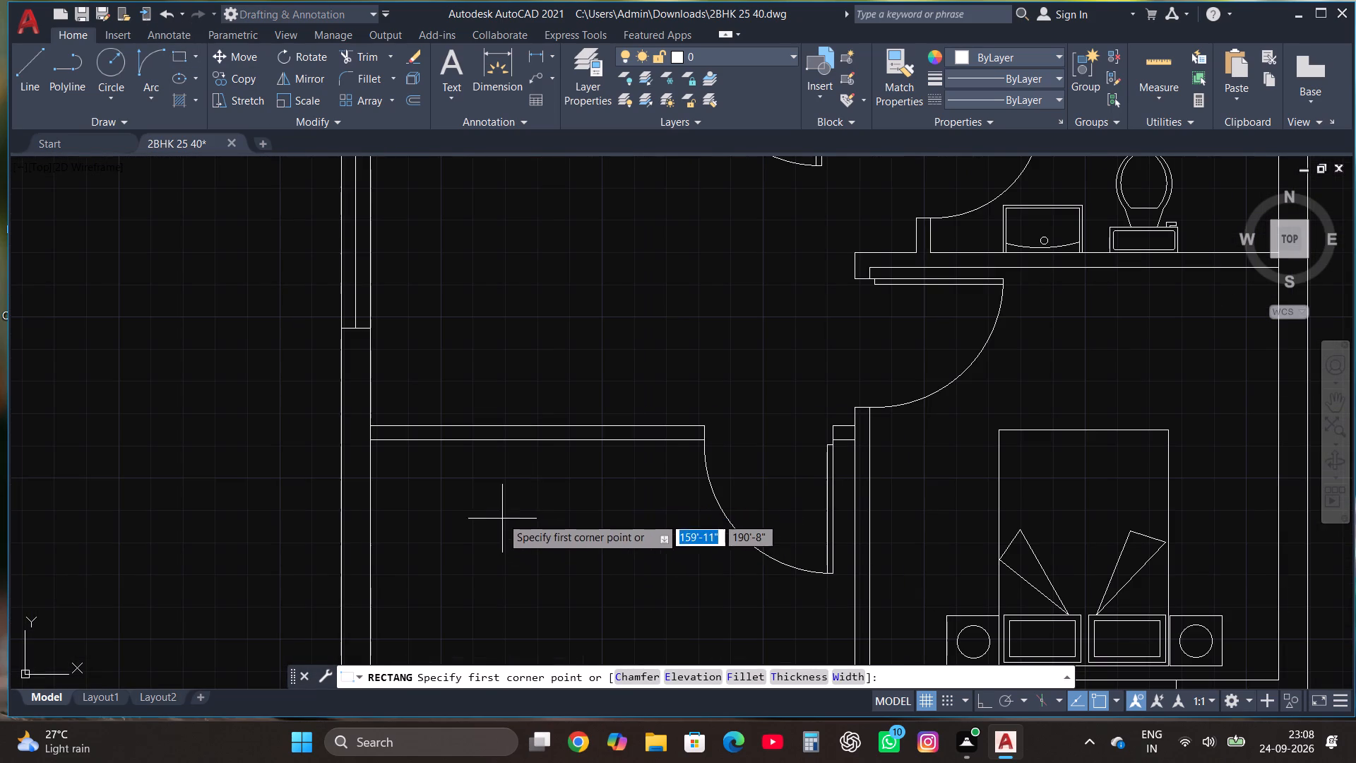
click(462, 503)
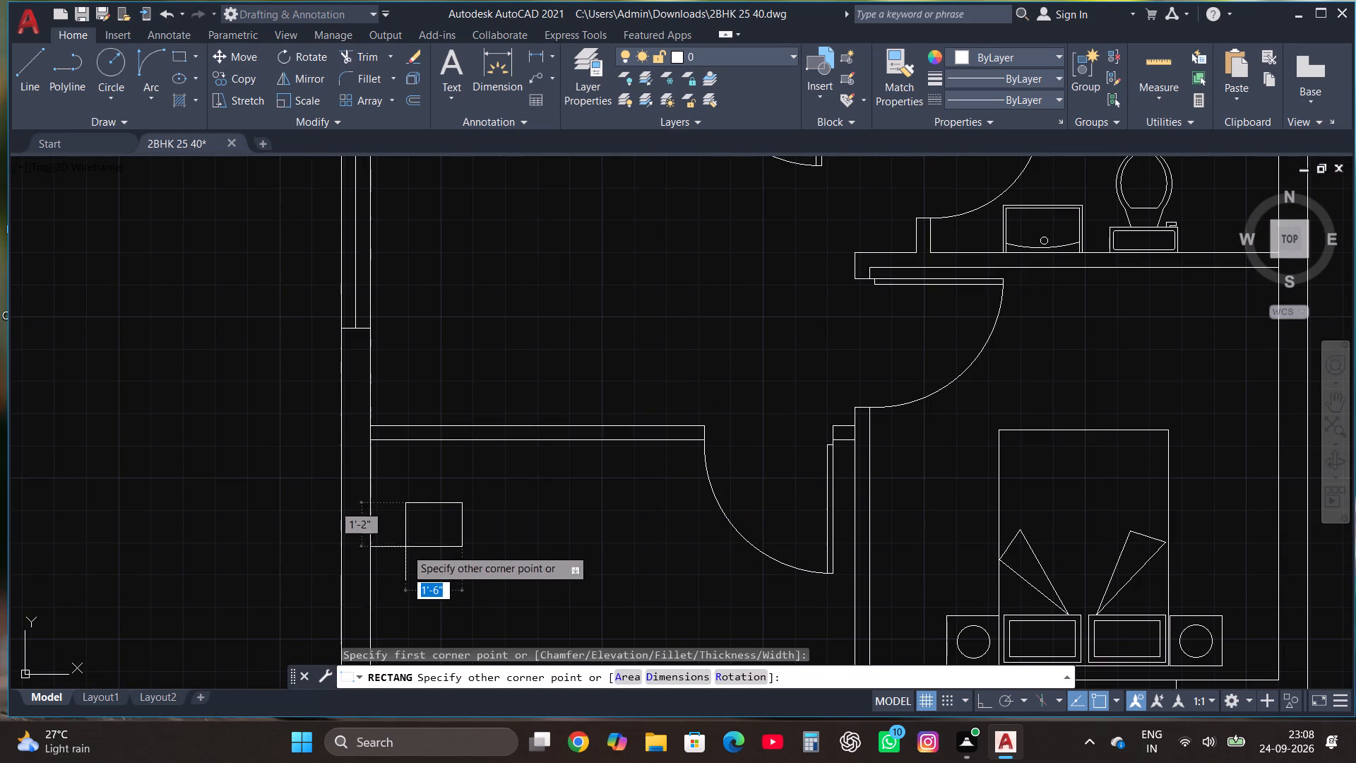
click(396, 553)
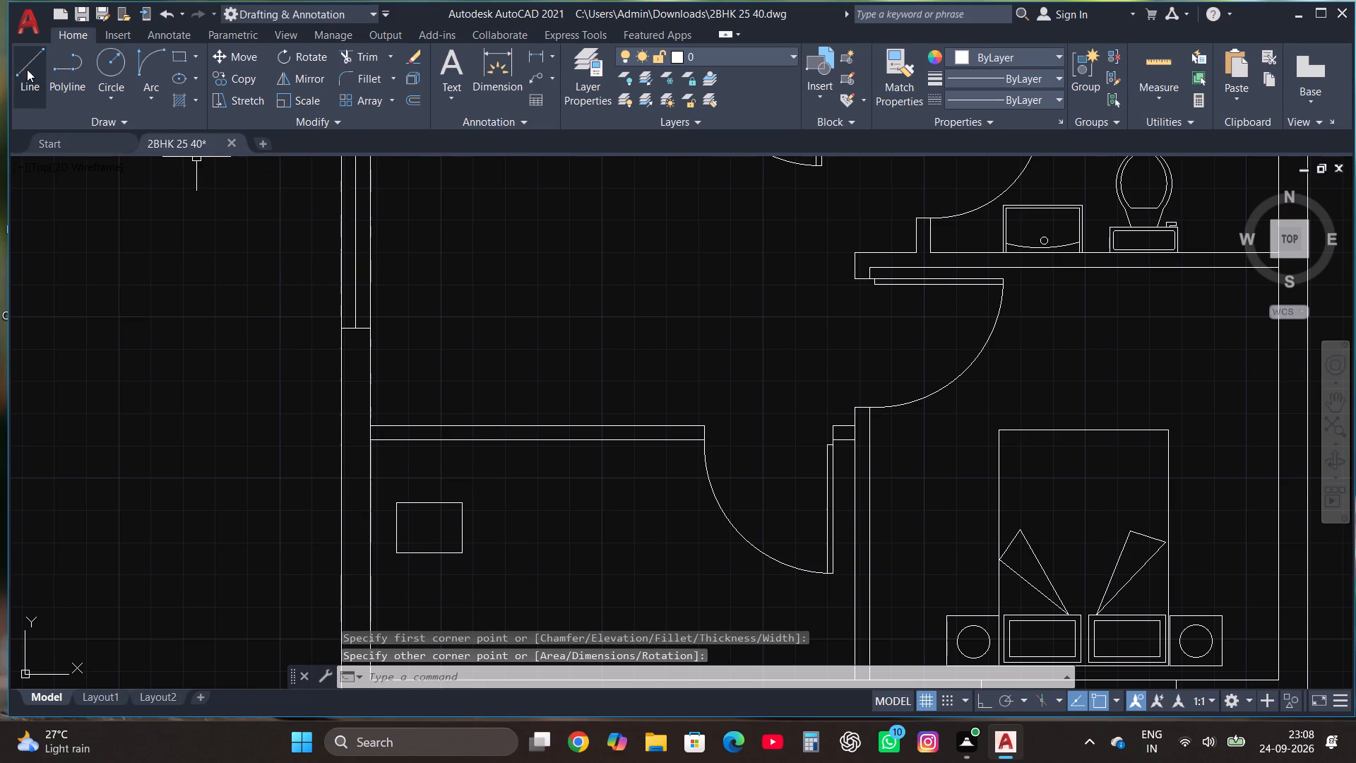
Draw a line outline about 2' wide around the north, west and south sides of the southwest room's small rectangle, forming a chair.
click(28, 69)
click(463, 504)
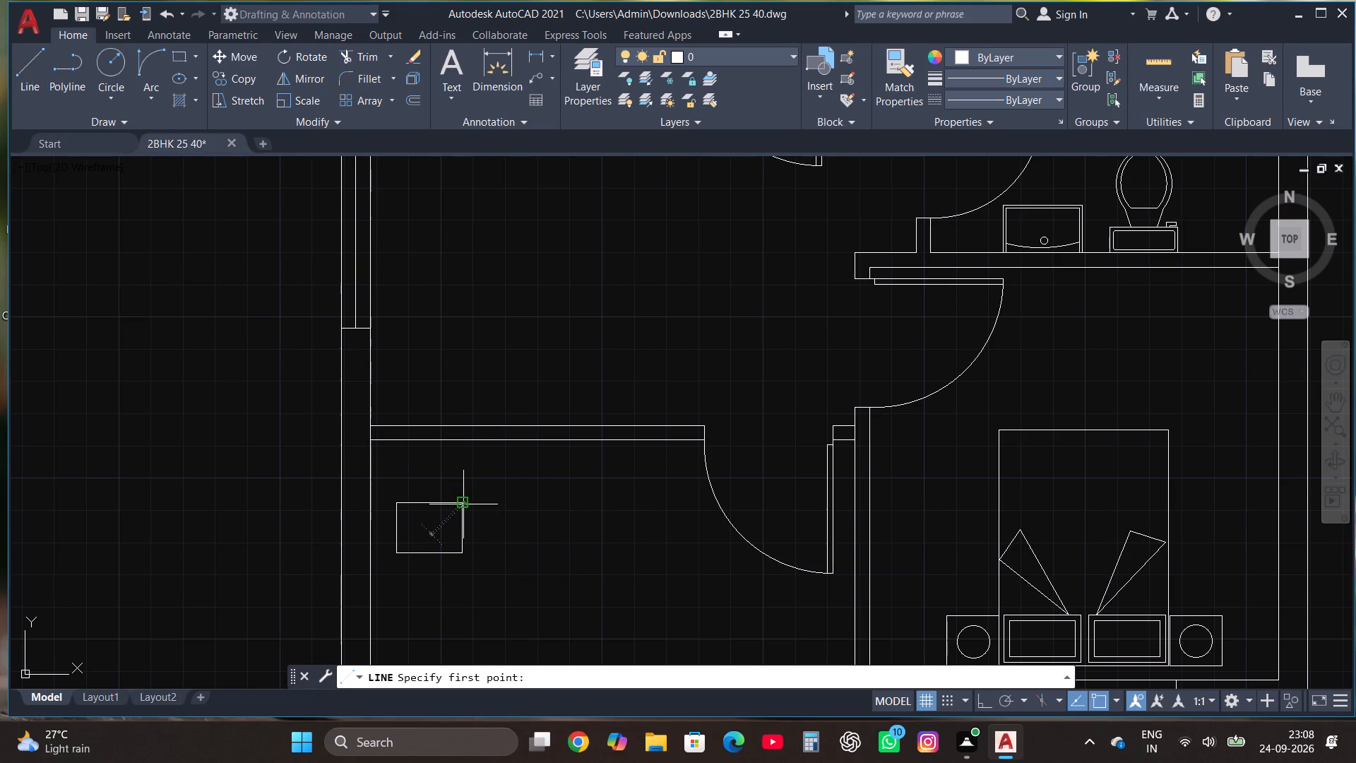
click(463, 486)
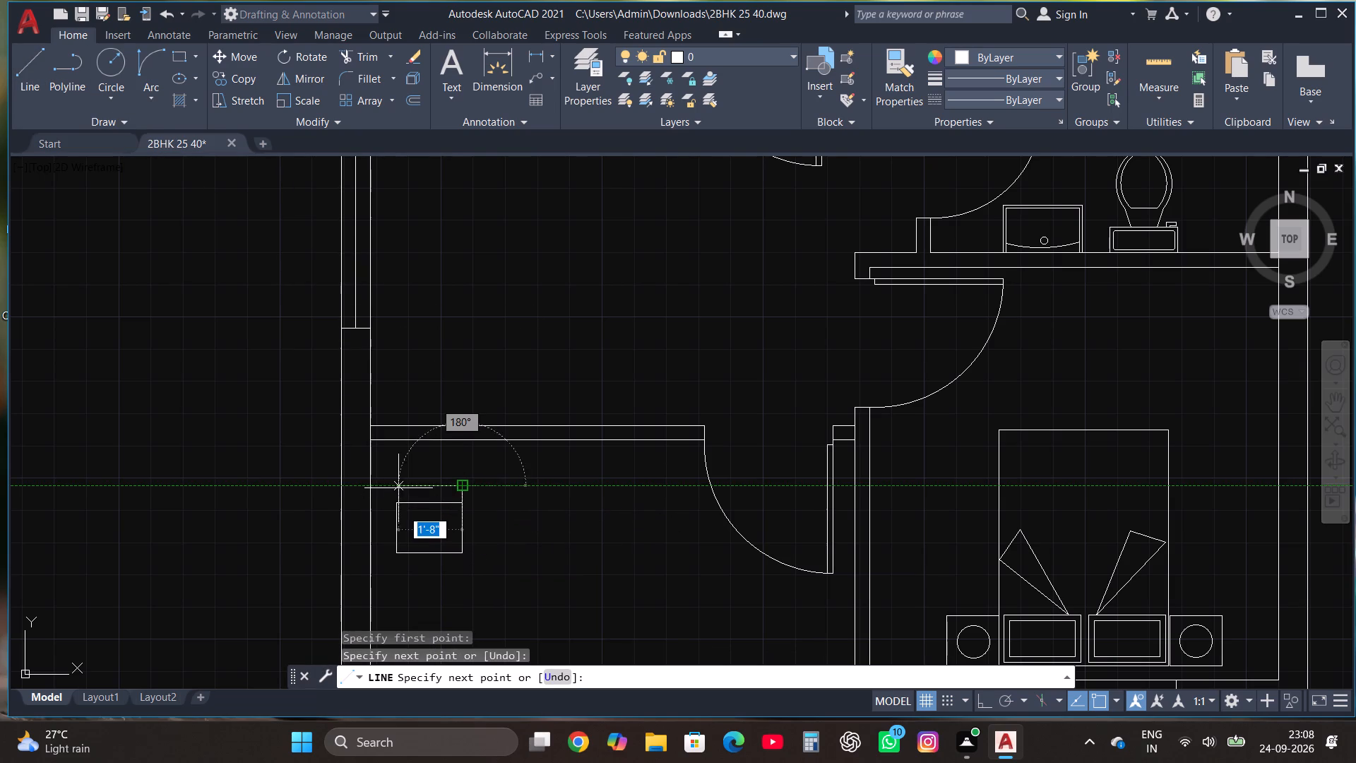
key(F8)
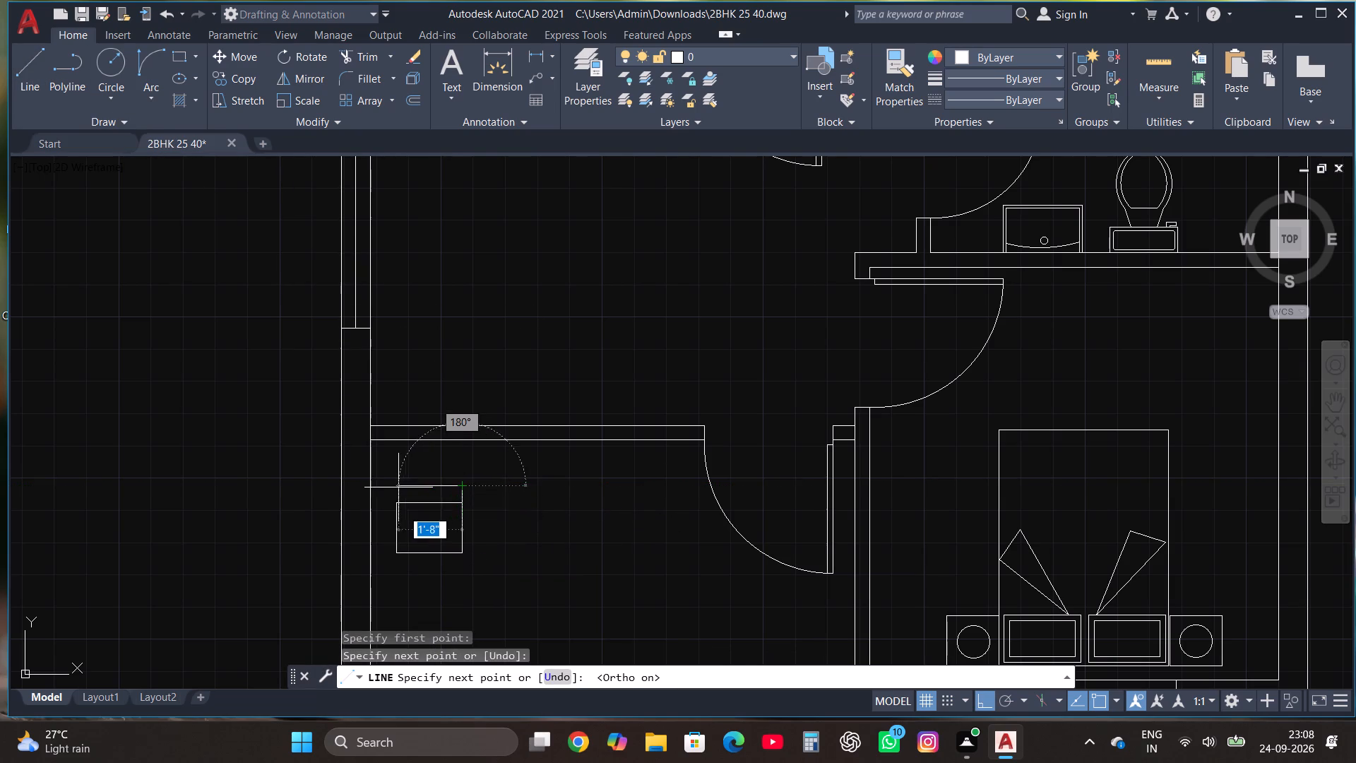
scroll(392, 490, up, 1)
click(383, 490)
scroll(383, 523, down, 1)
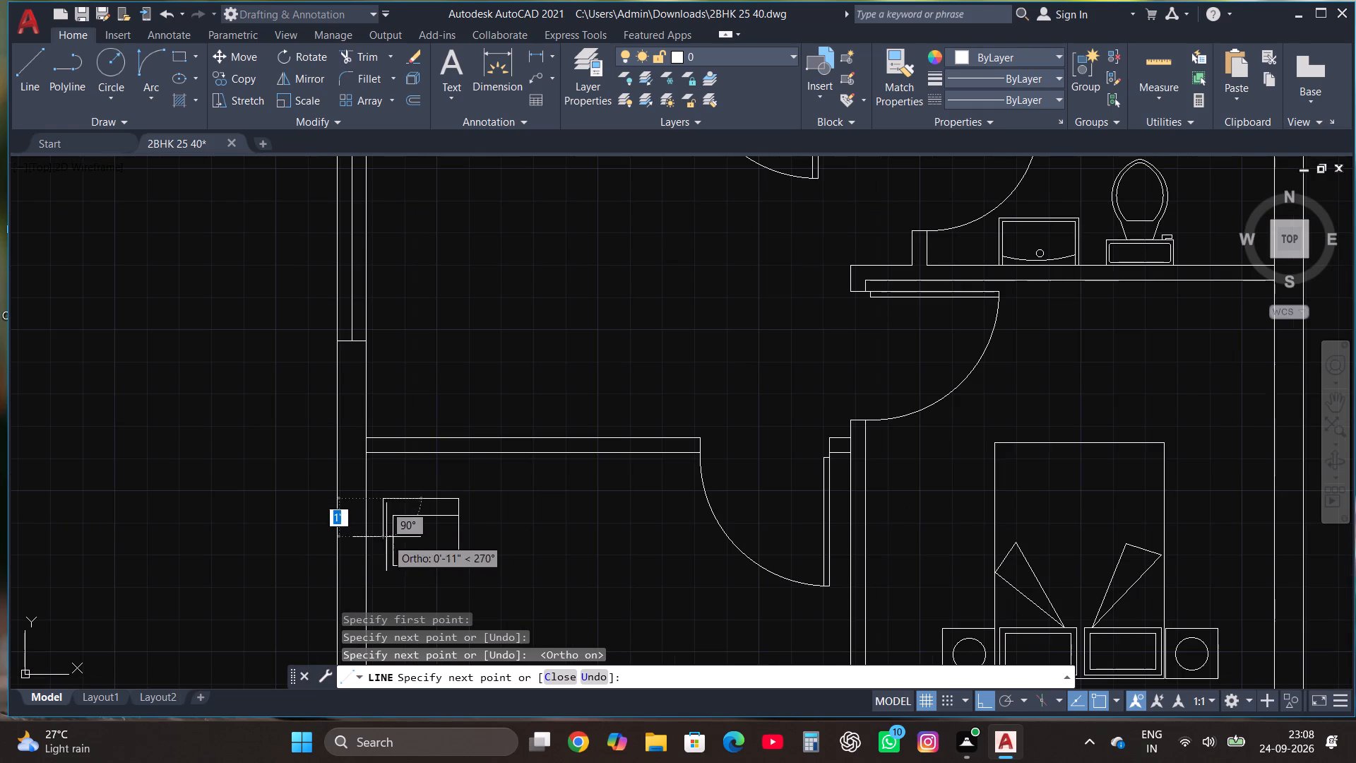
click(384, 585)
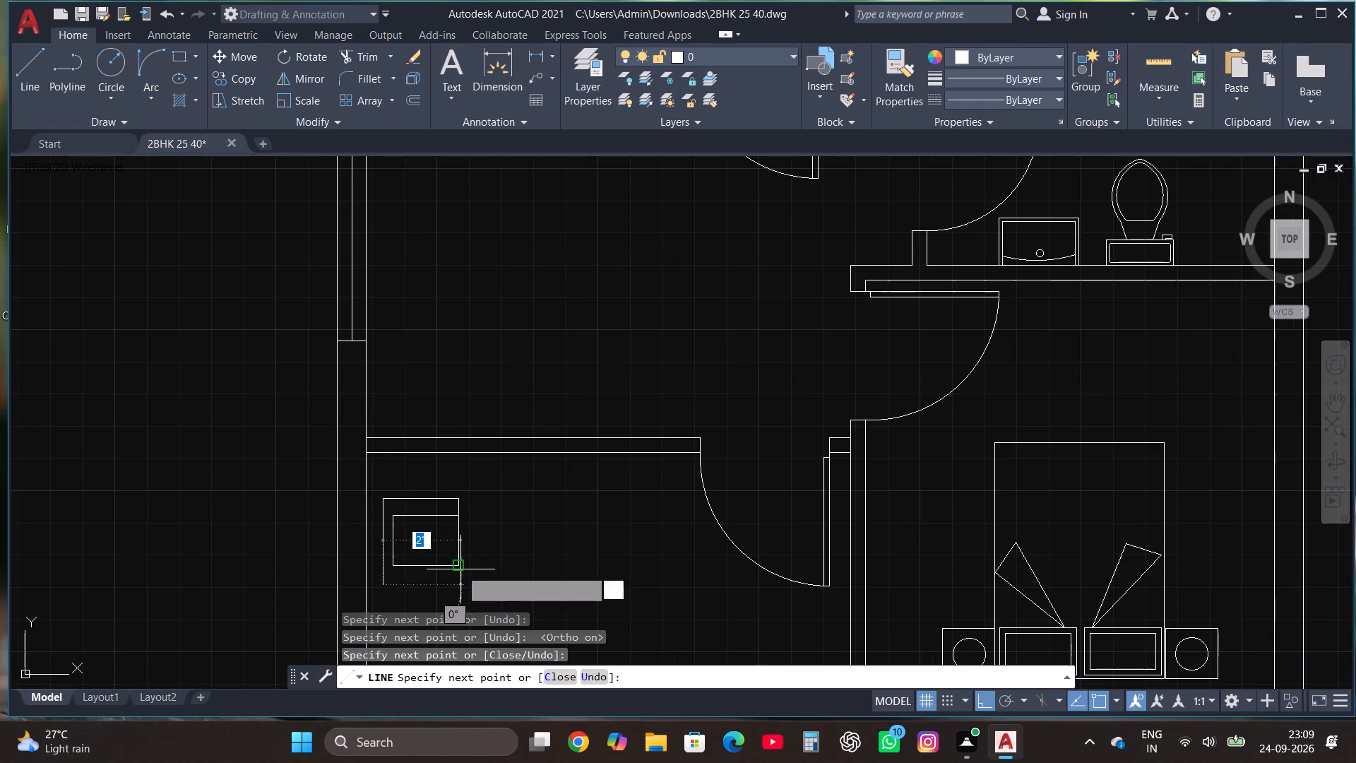
click(461, 583)
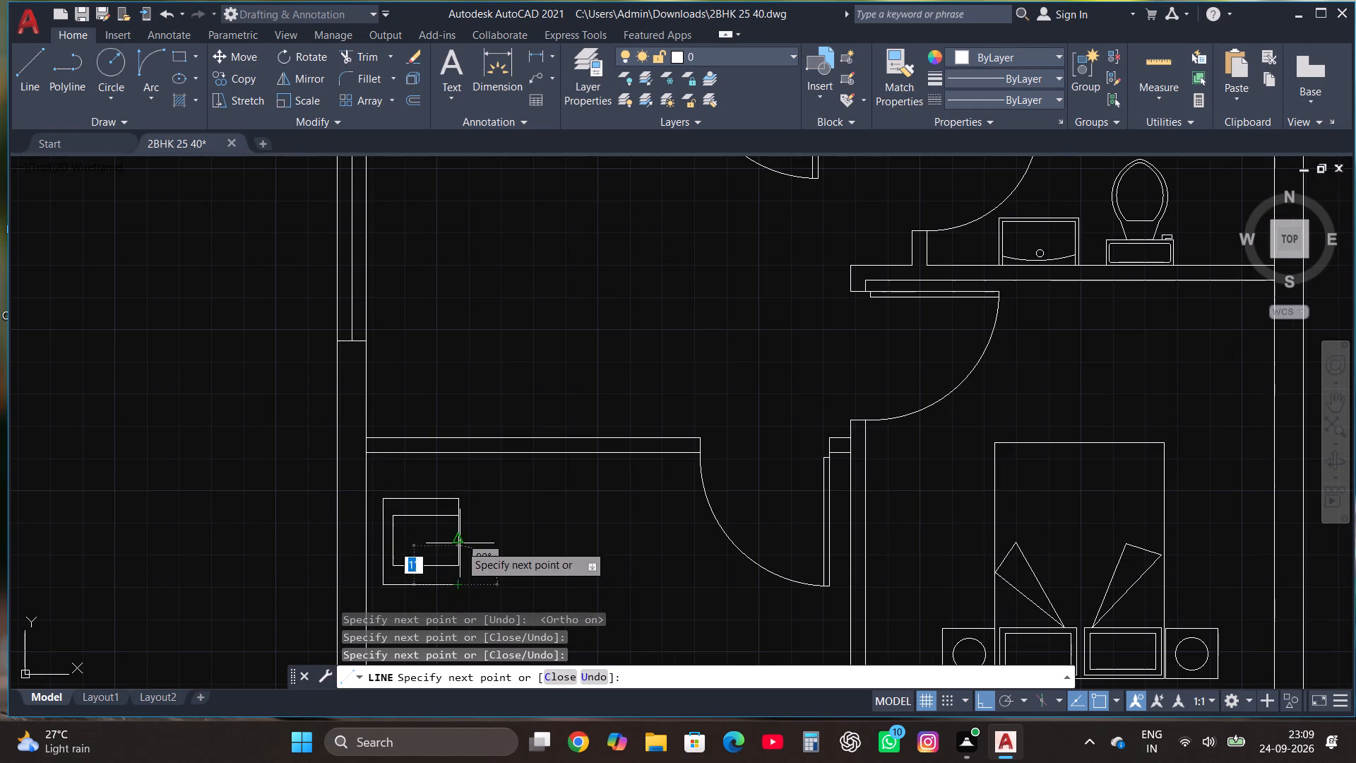
click(459, 540)
key(Escape)
scroll(652, 521, down, 2)
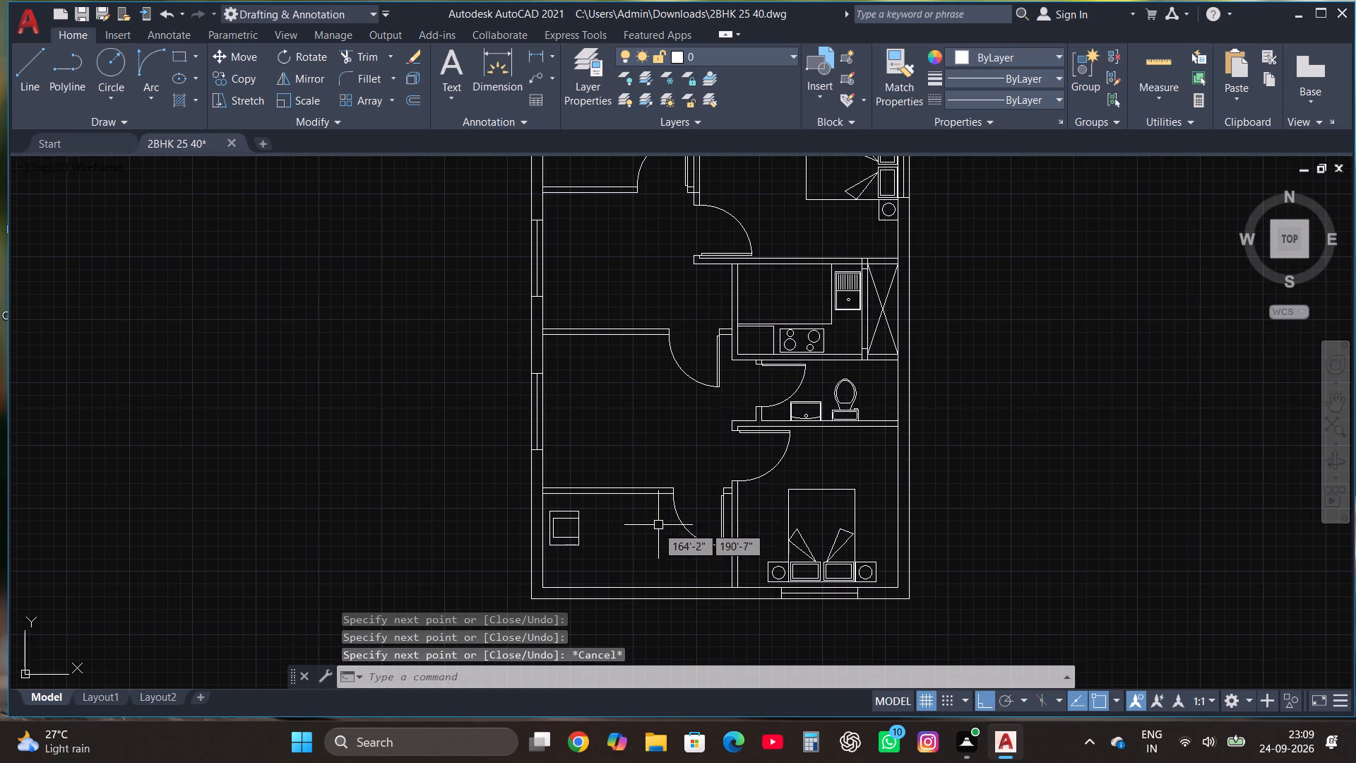
Move the chair outline's south edge about 3" north and its north edge slightly south, closer to the seat.
scroll(584, 544, up, 3)
click(505, 552)
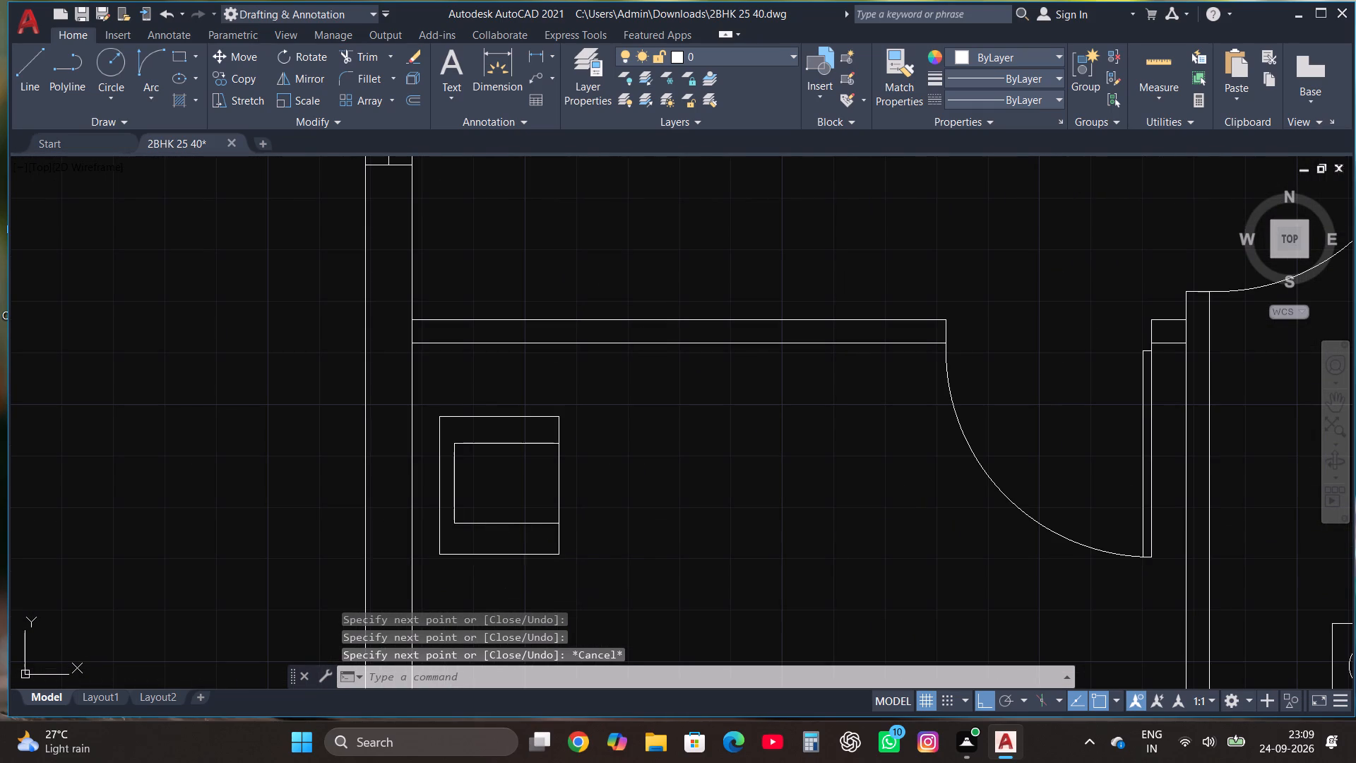
click(498, 553)
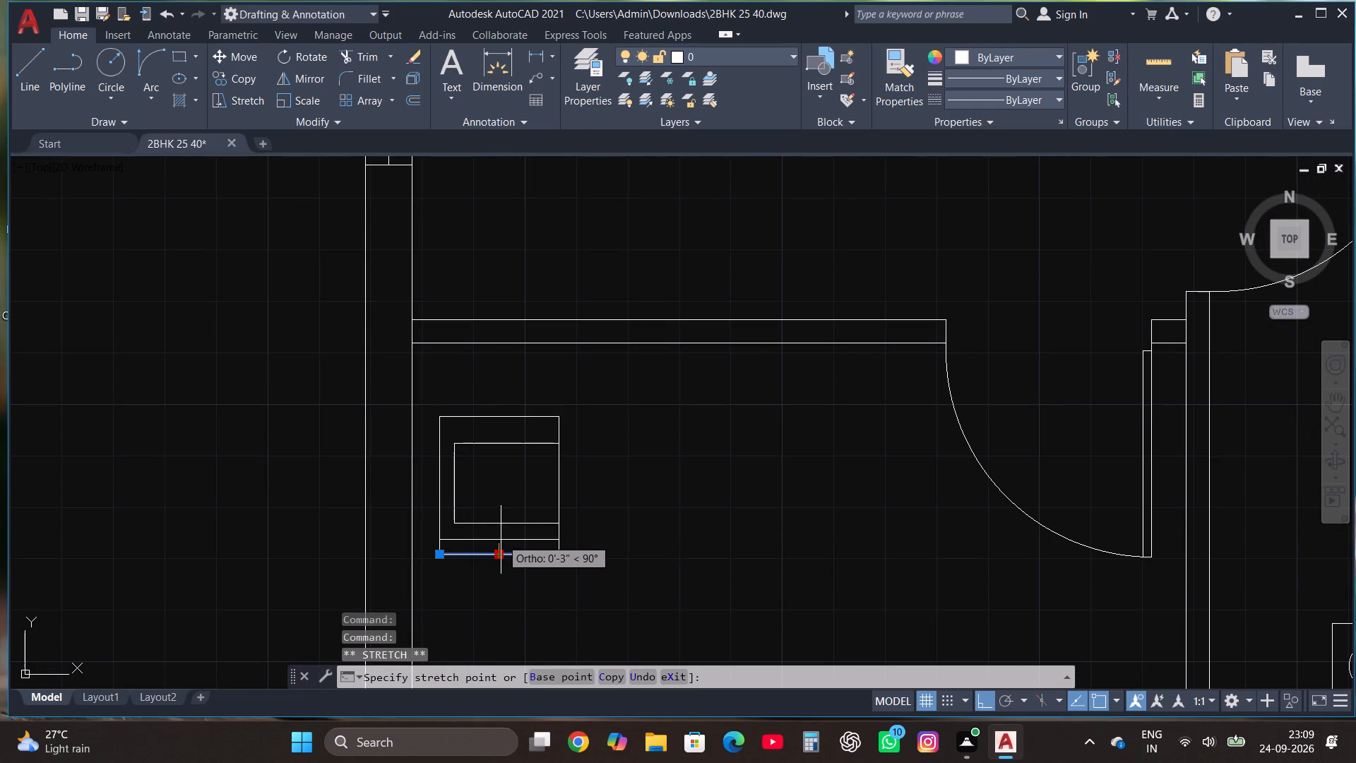
click(501, 542)
click(513, 420)
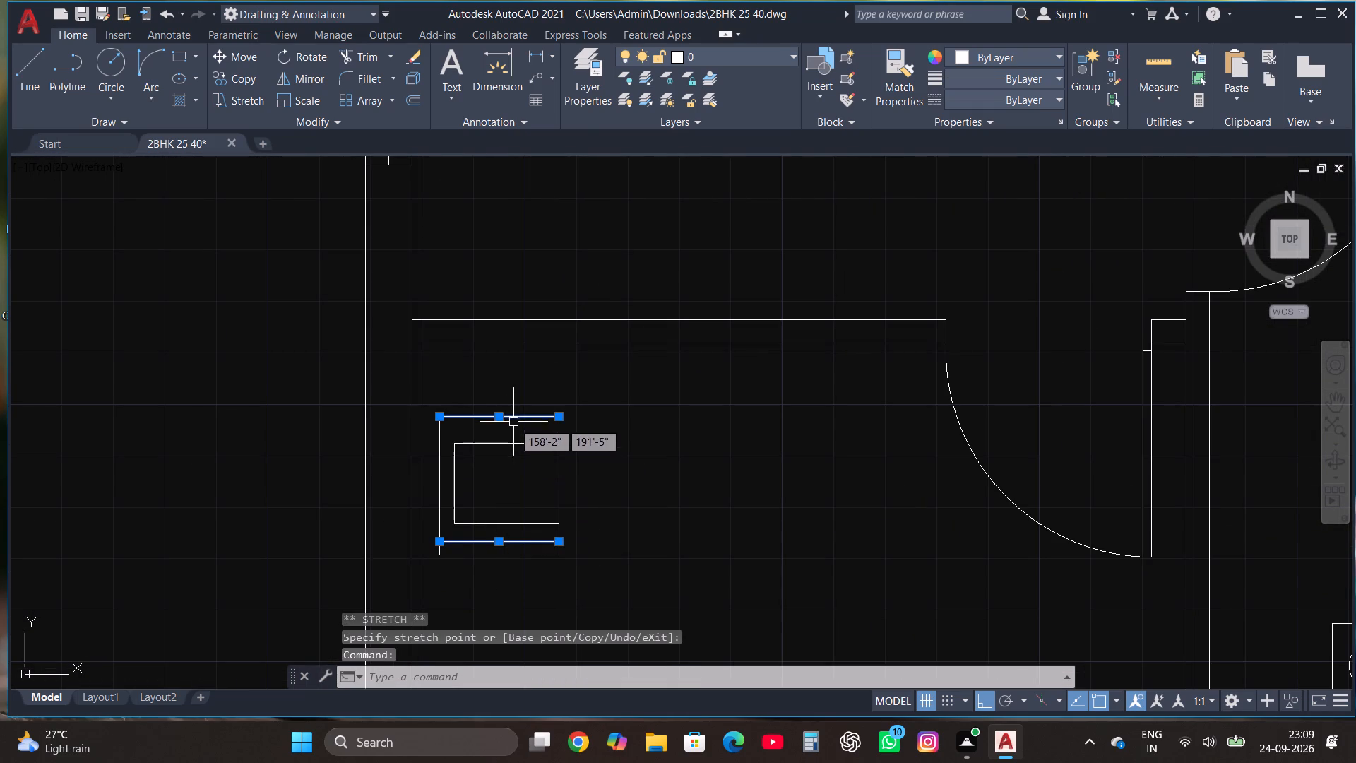
click(497, 417)
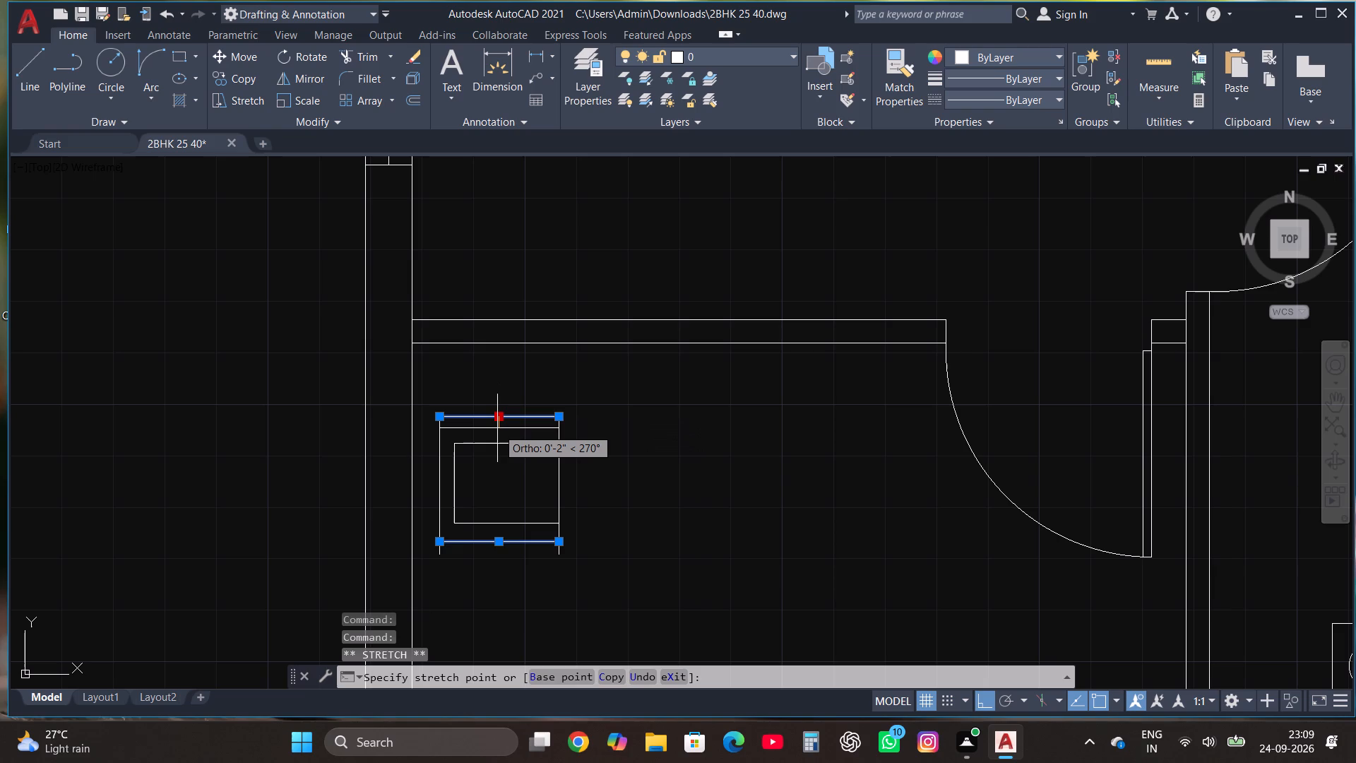
click(497, 428)
key(Escape)
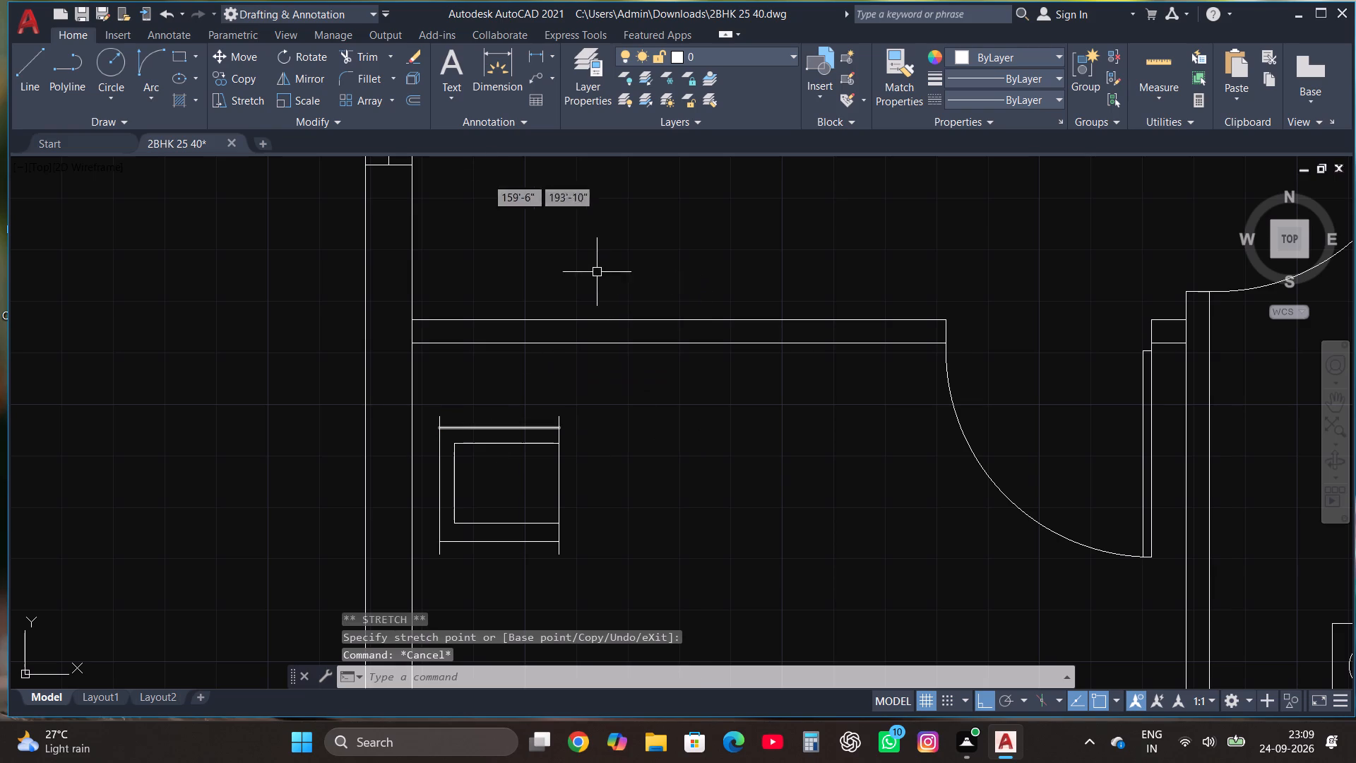
click(500, 423)
click(500, 428)
click(500, 430)
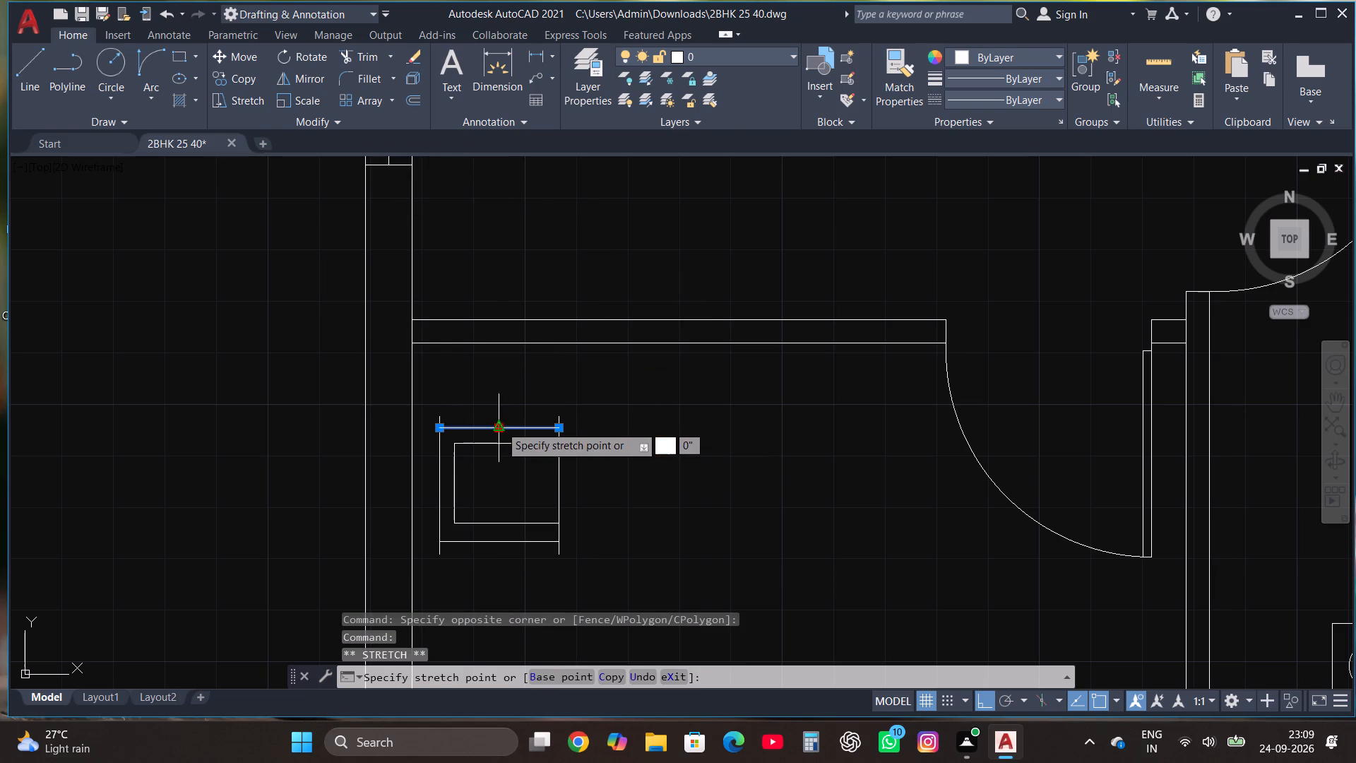
click(501, 422)
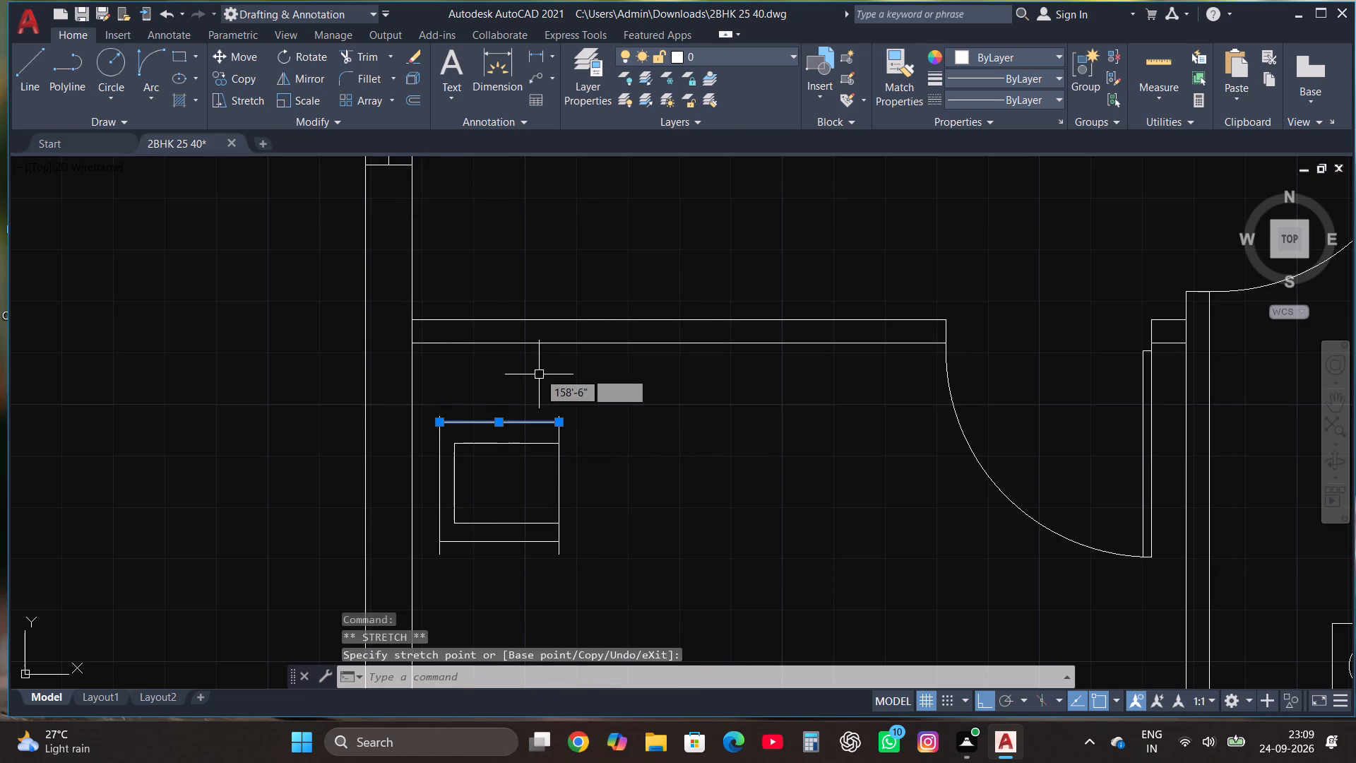
key(Escape)
Trim the four line ends that project past the chair outline's north and south edges.
click(367, 51)
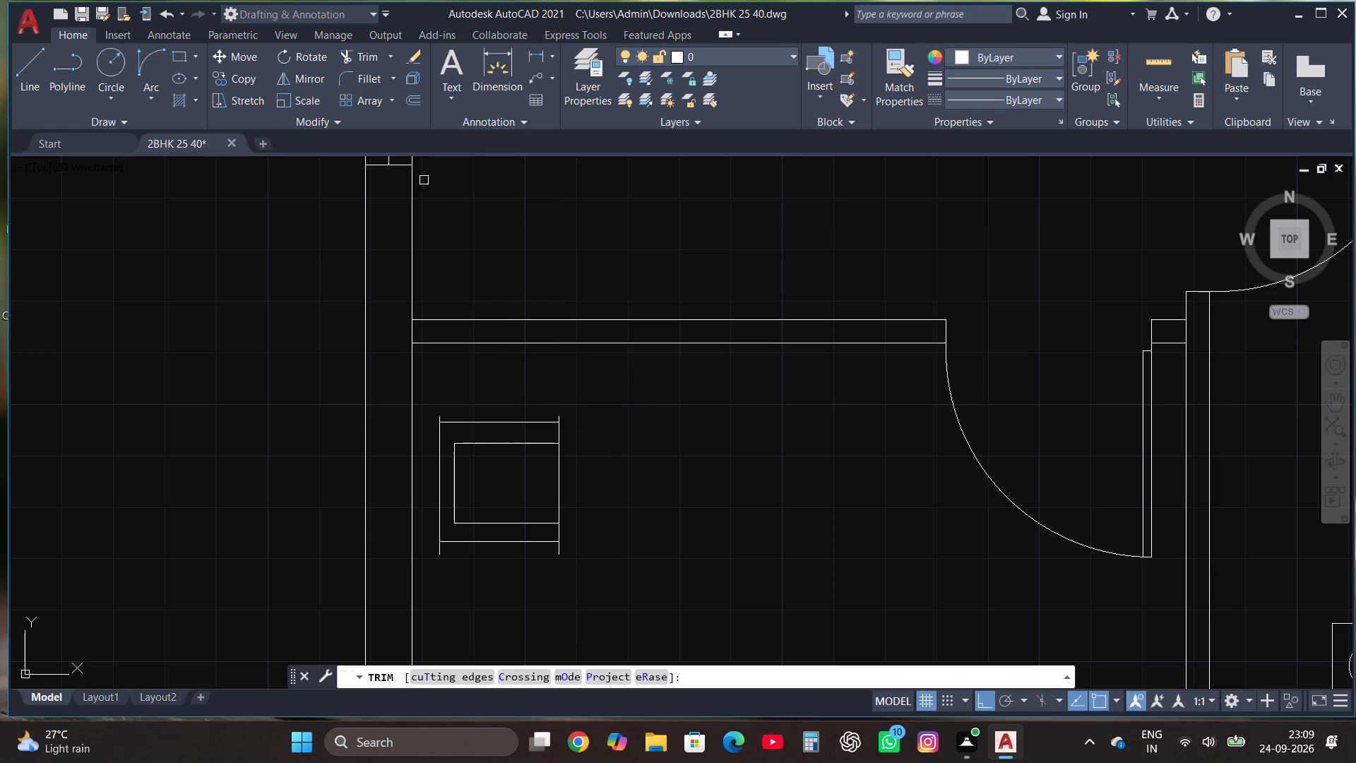
click(441, 413)
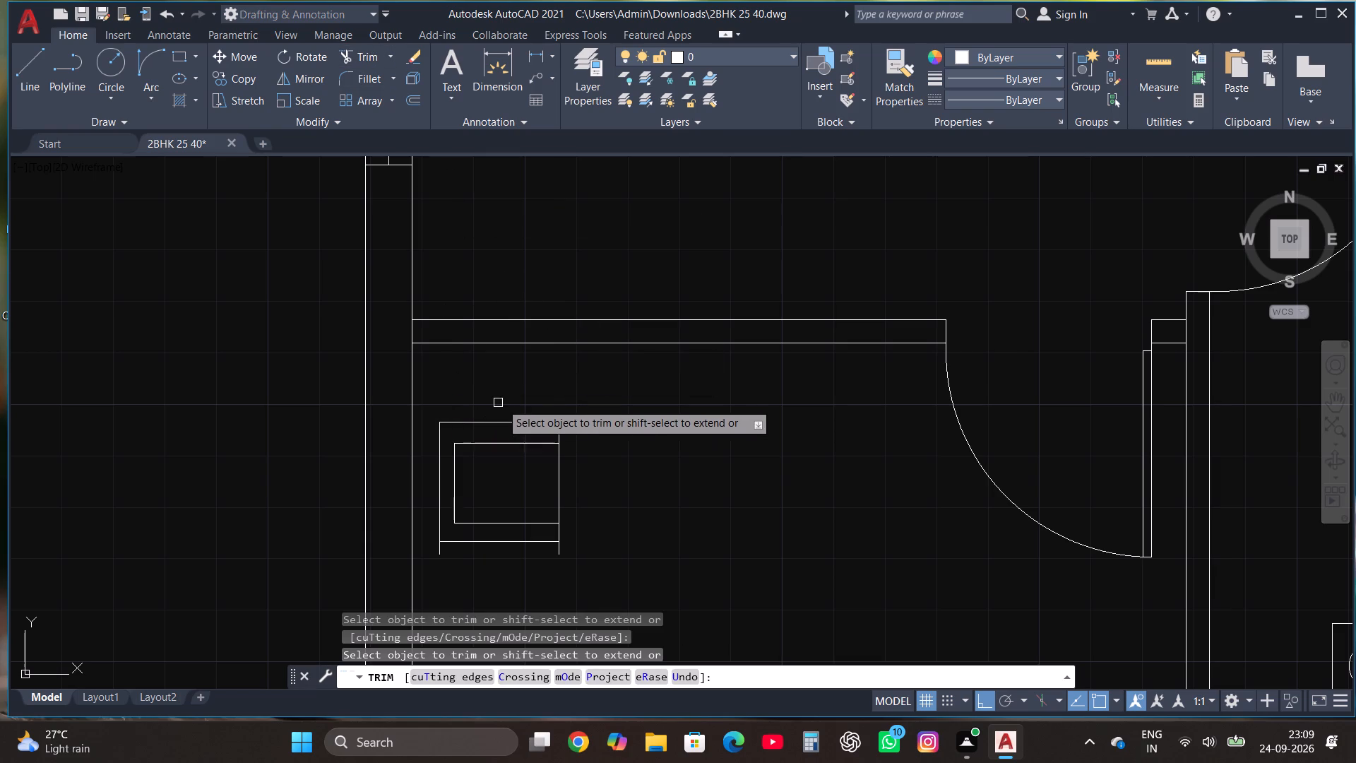
click(557, 413)
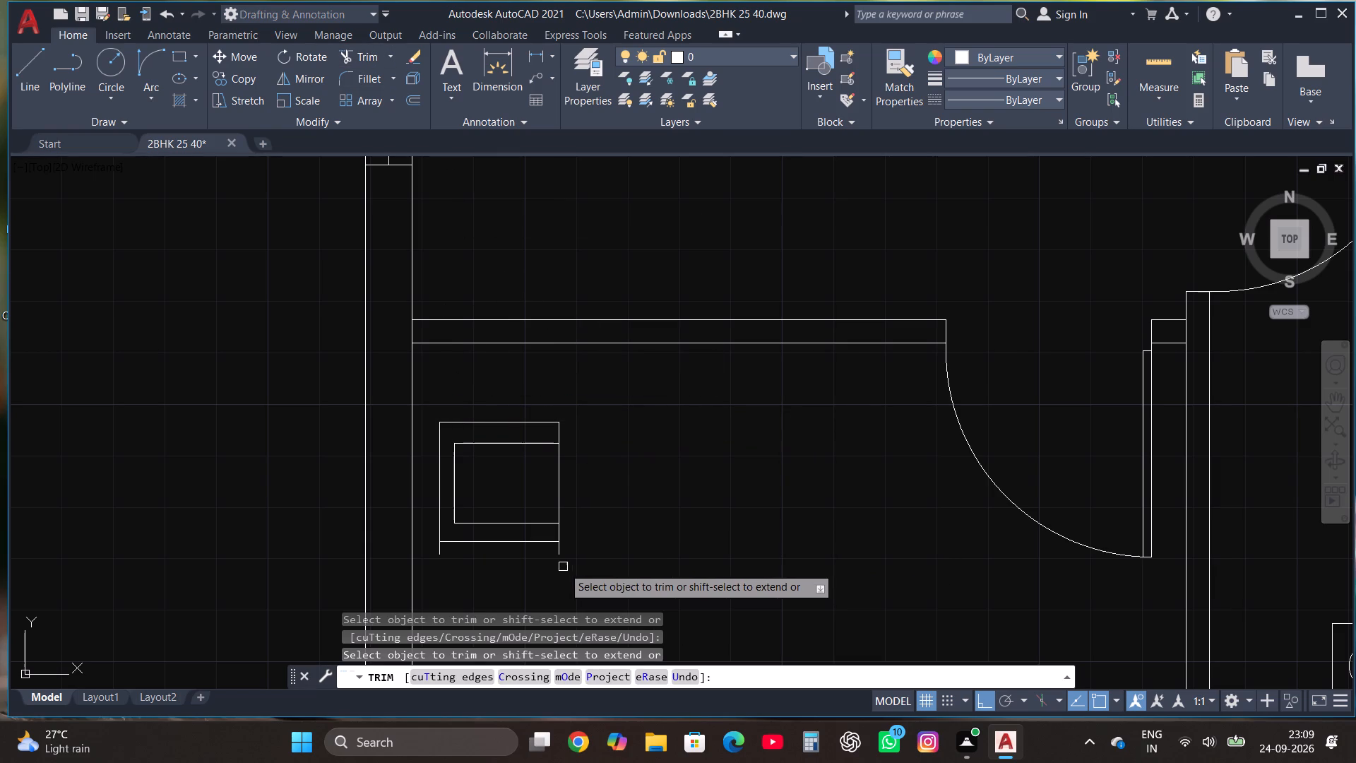
click(560, 550)
click(434, 553)
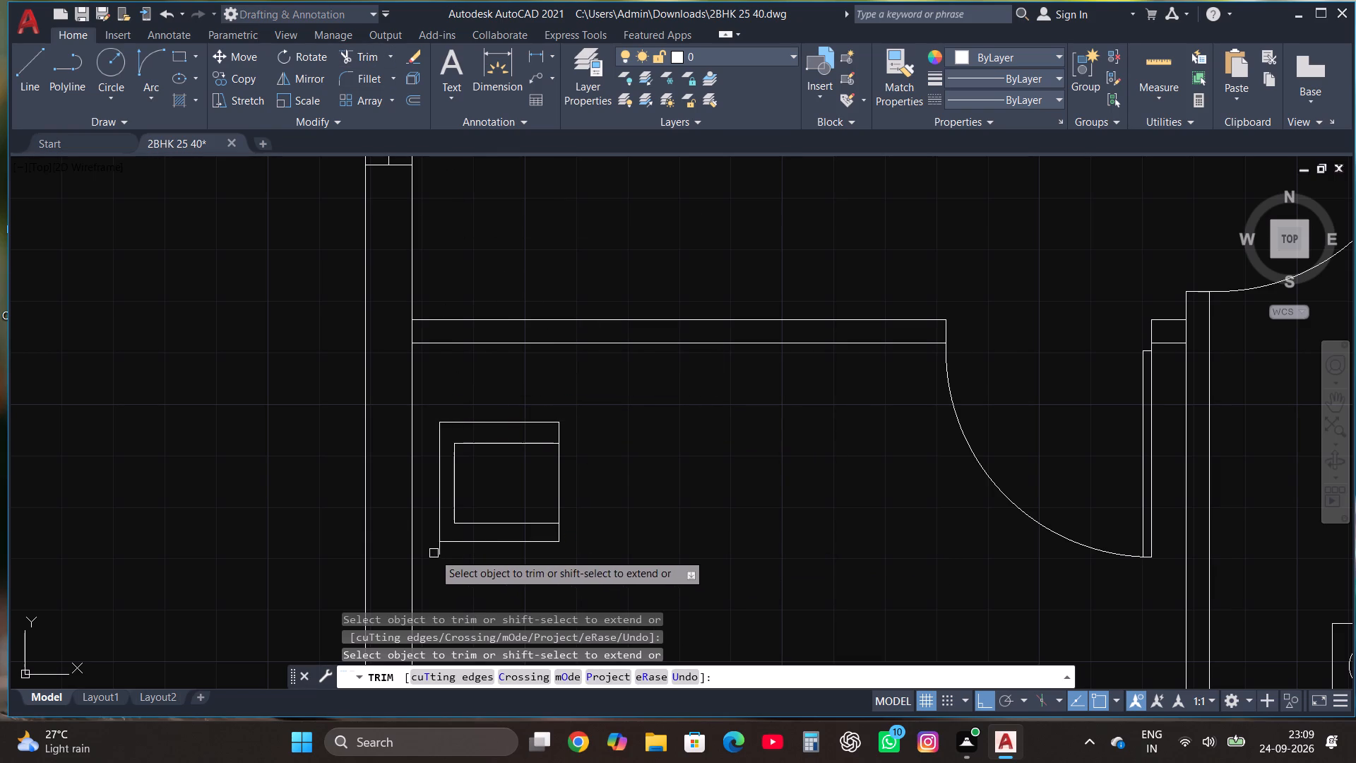
click(486, 555)
key(Escape)
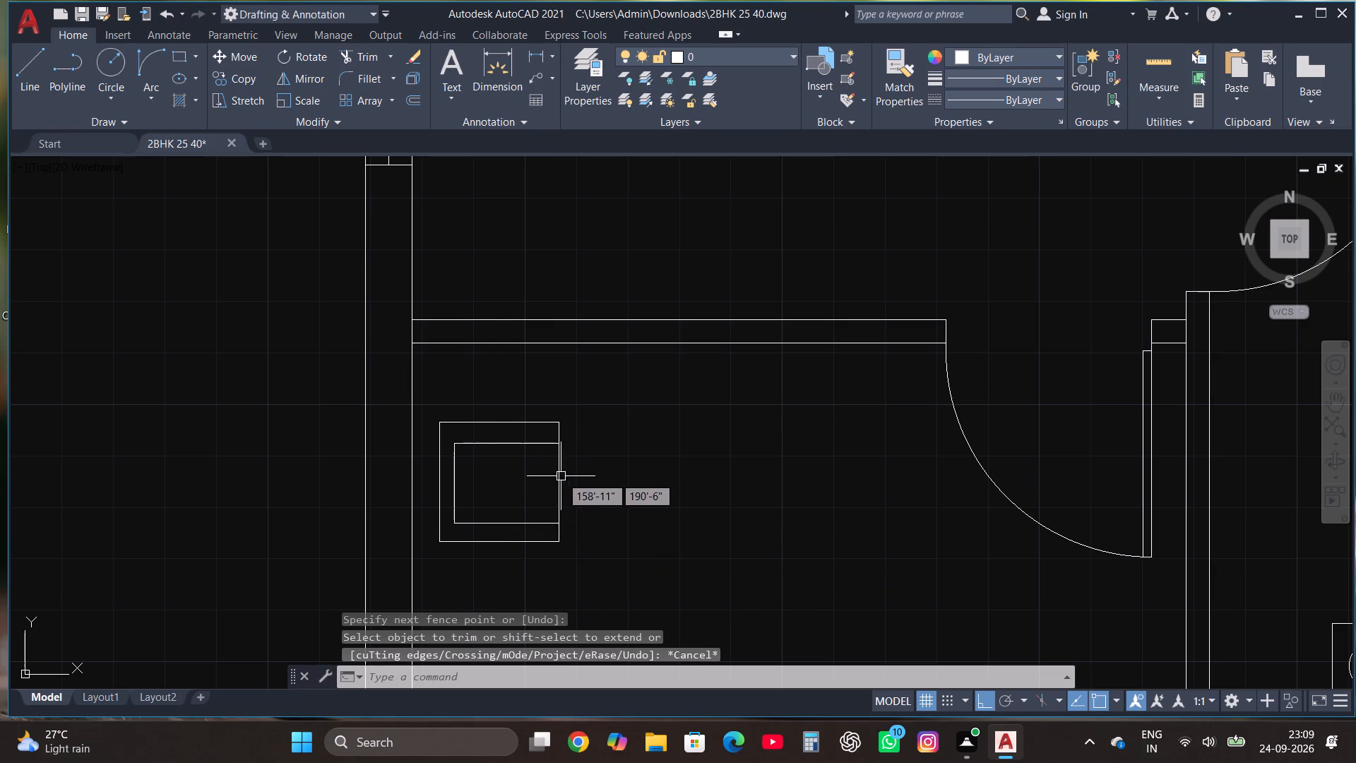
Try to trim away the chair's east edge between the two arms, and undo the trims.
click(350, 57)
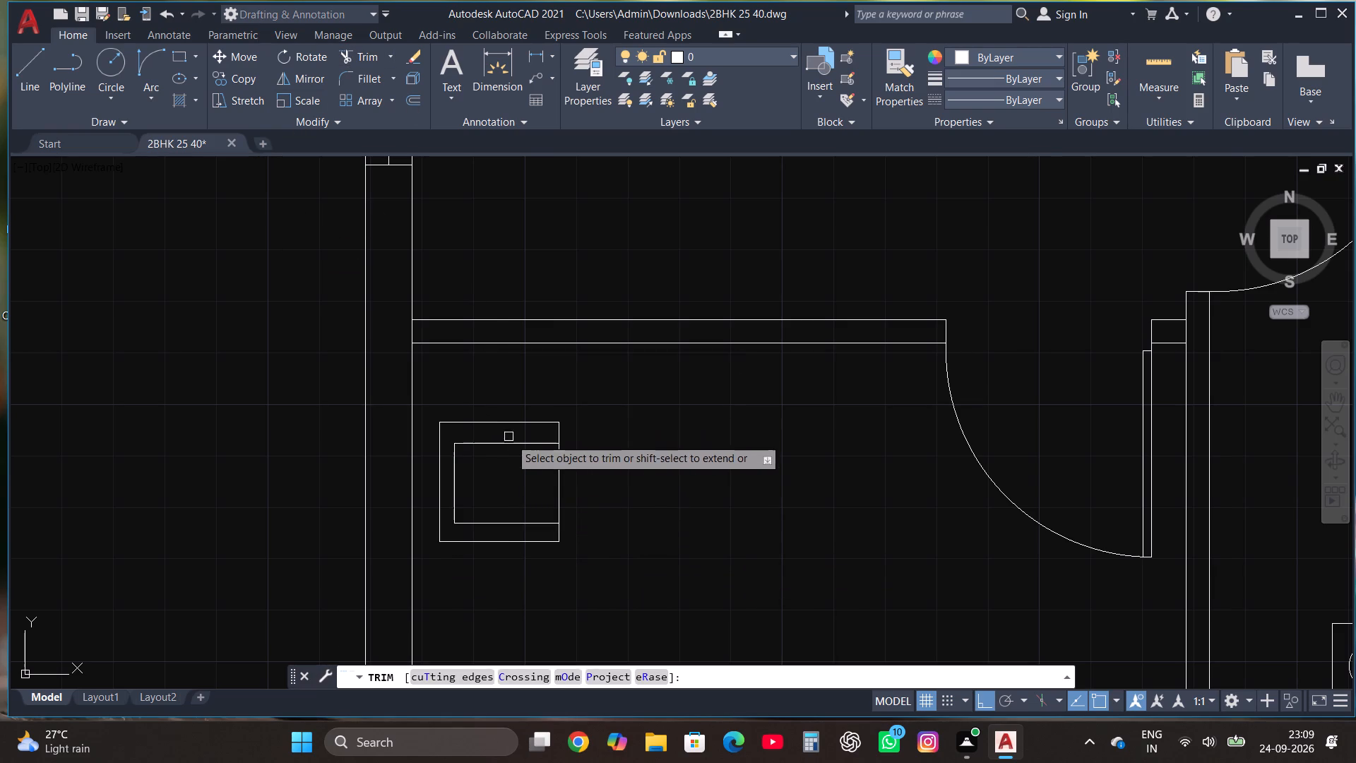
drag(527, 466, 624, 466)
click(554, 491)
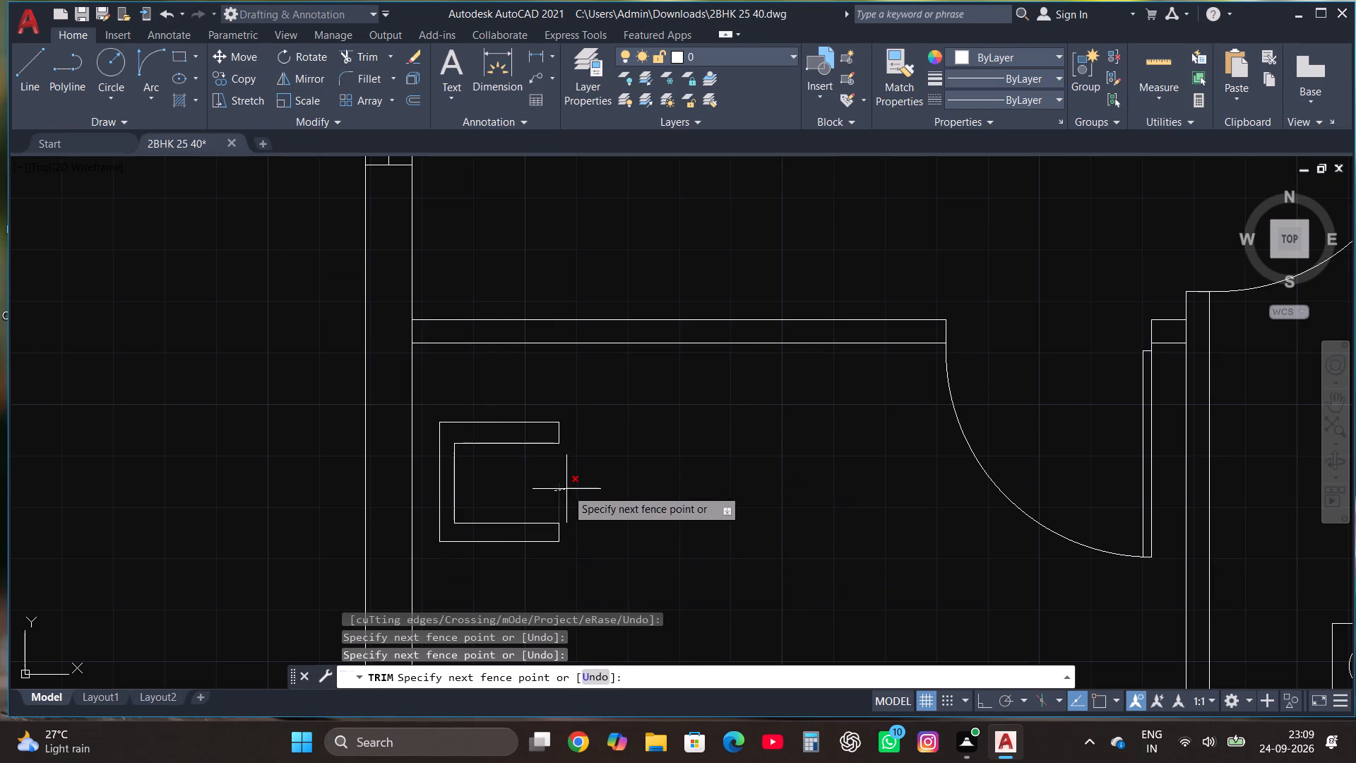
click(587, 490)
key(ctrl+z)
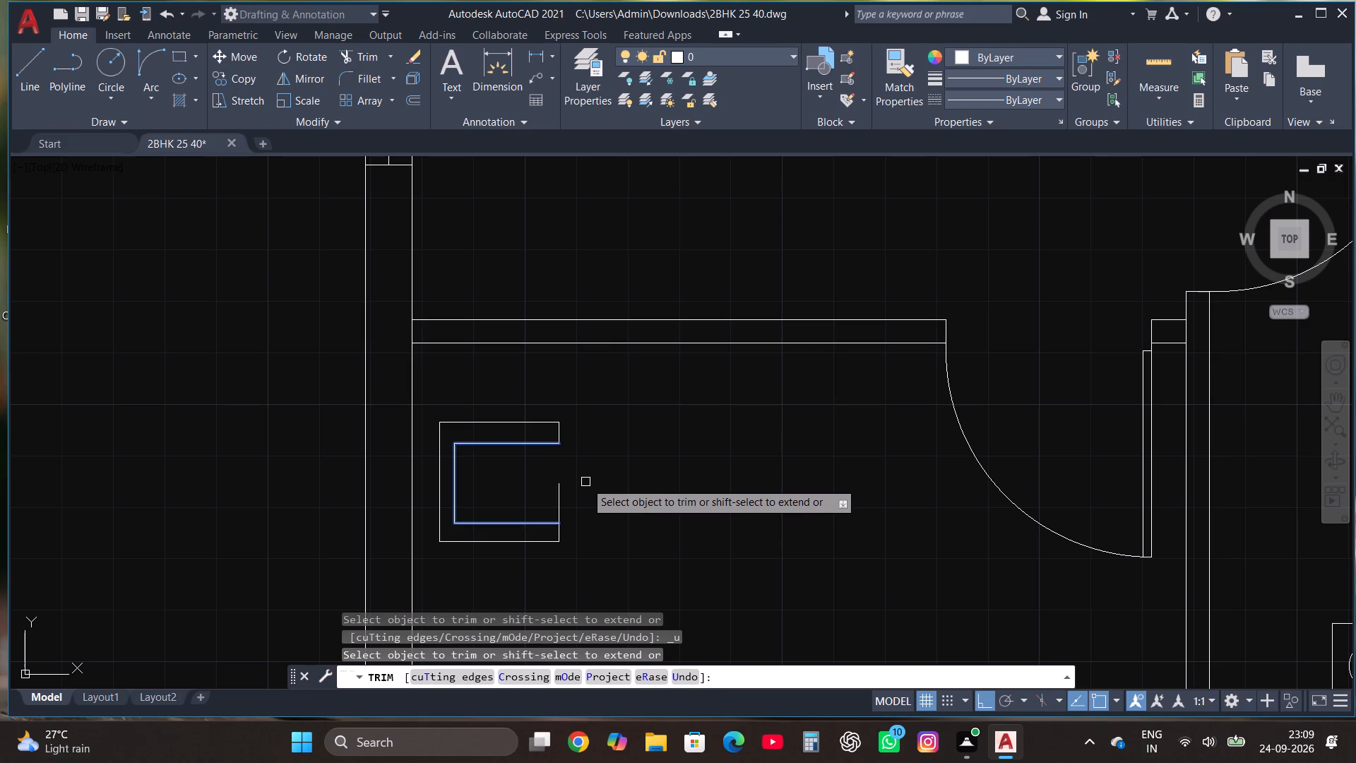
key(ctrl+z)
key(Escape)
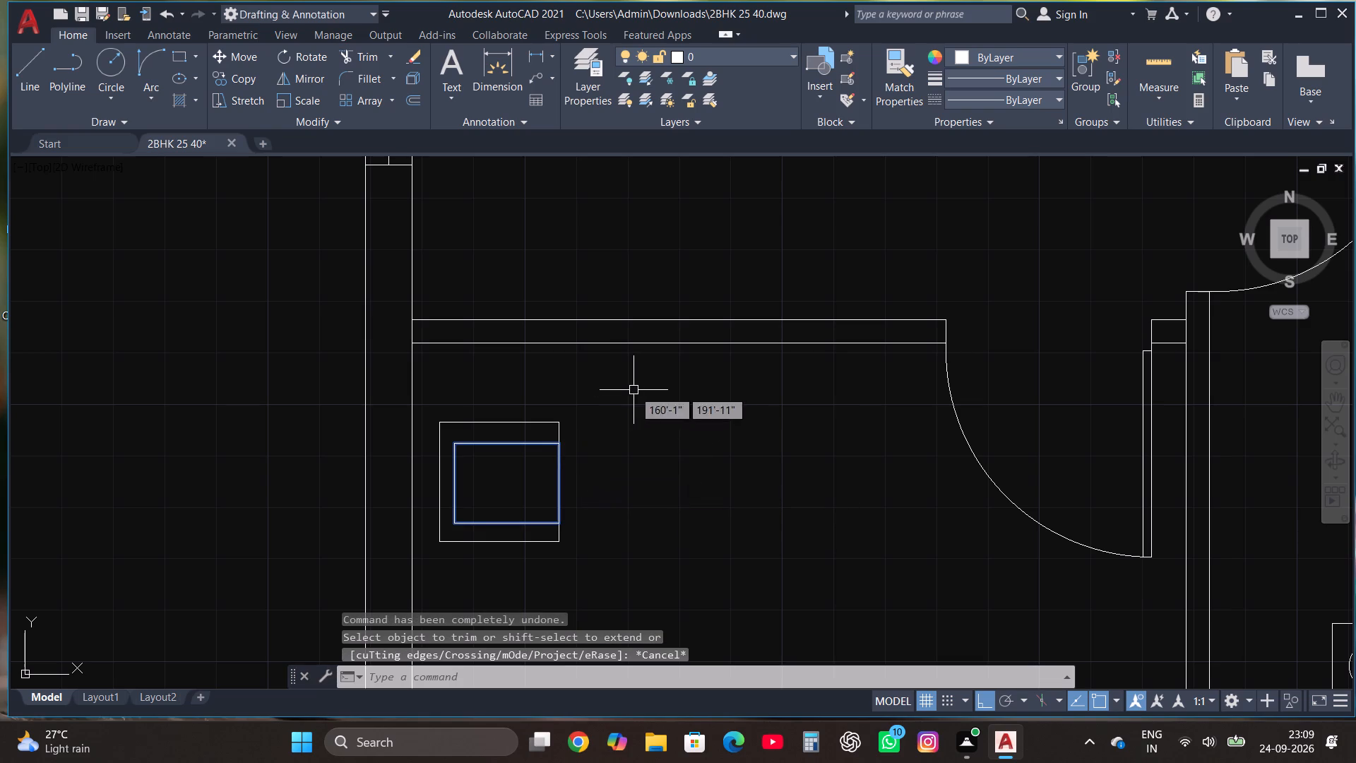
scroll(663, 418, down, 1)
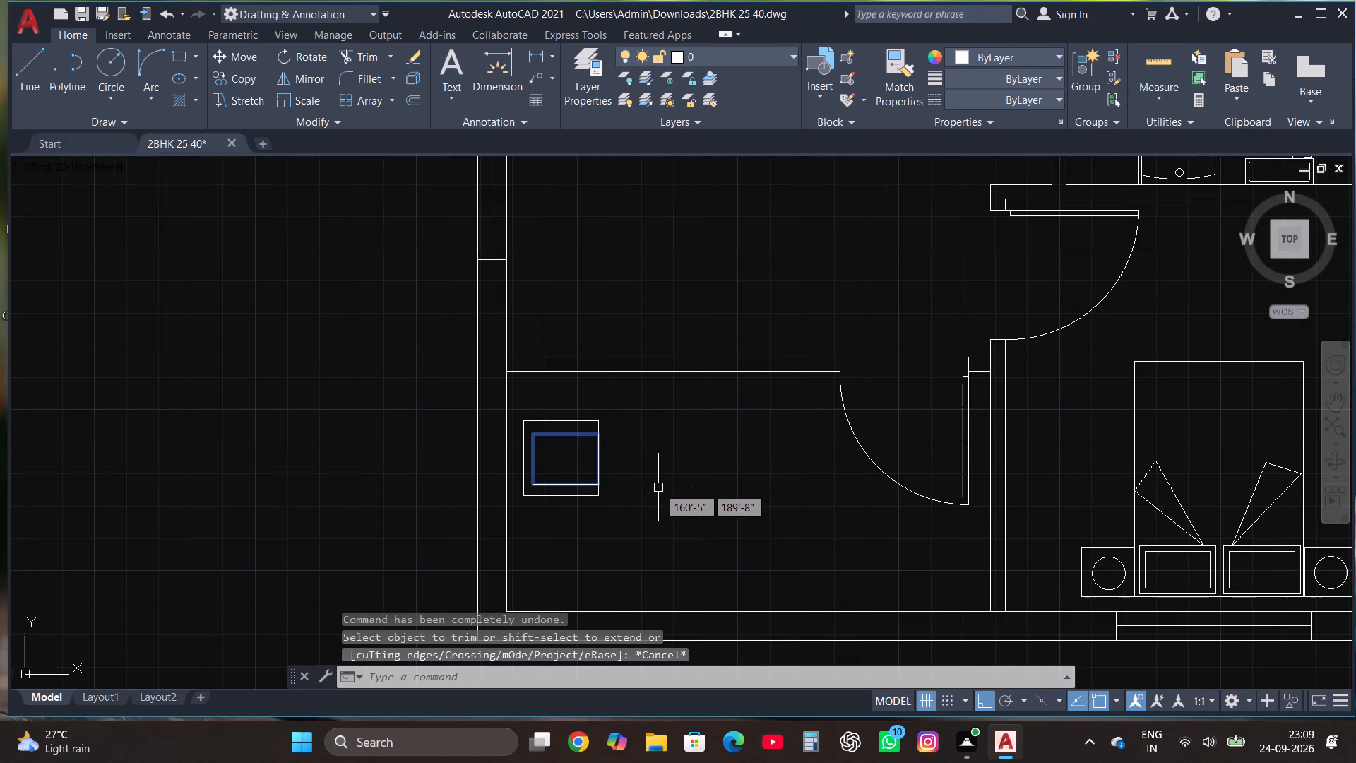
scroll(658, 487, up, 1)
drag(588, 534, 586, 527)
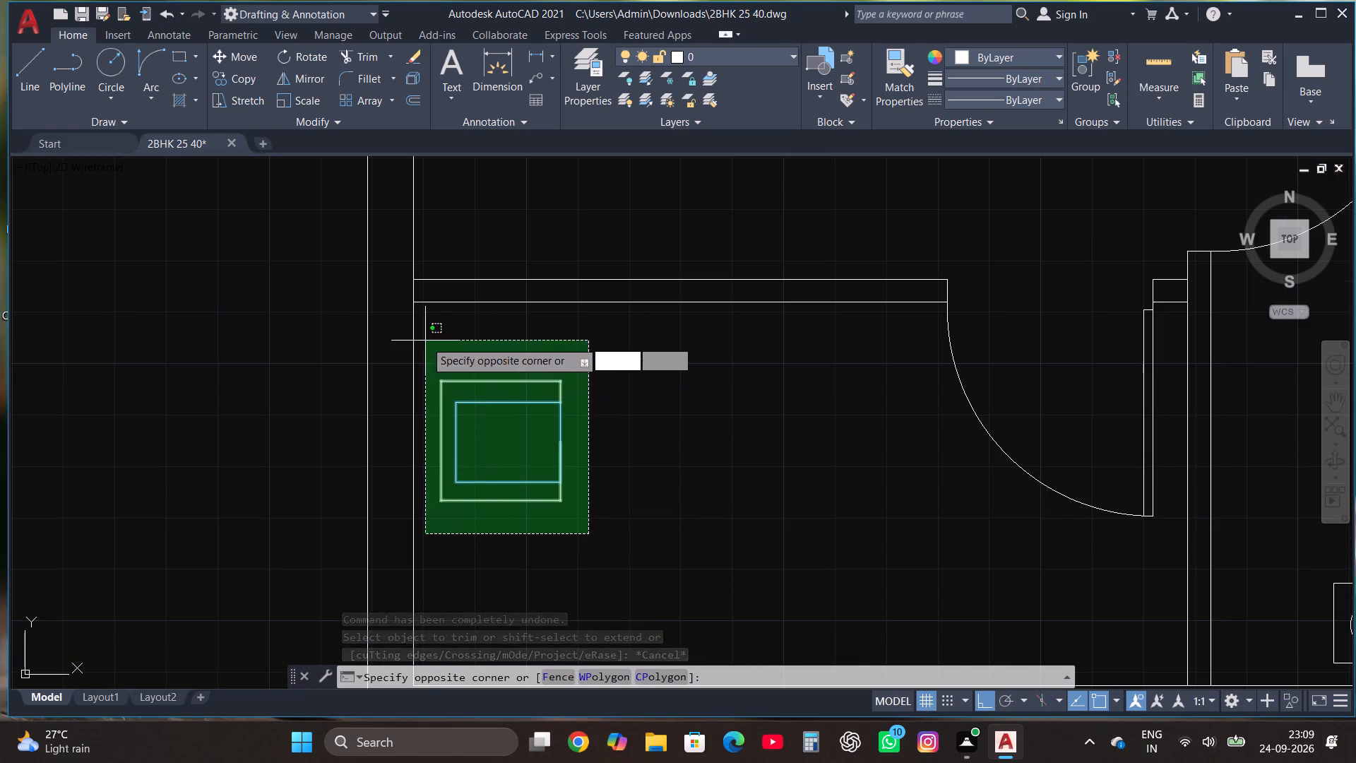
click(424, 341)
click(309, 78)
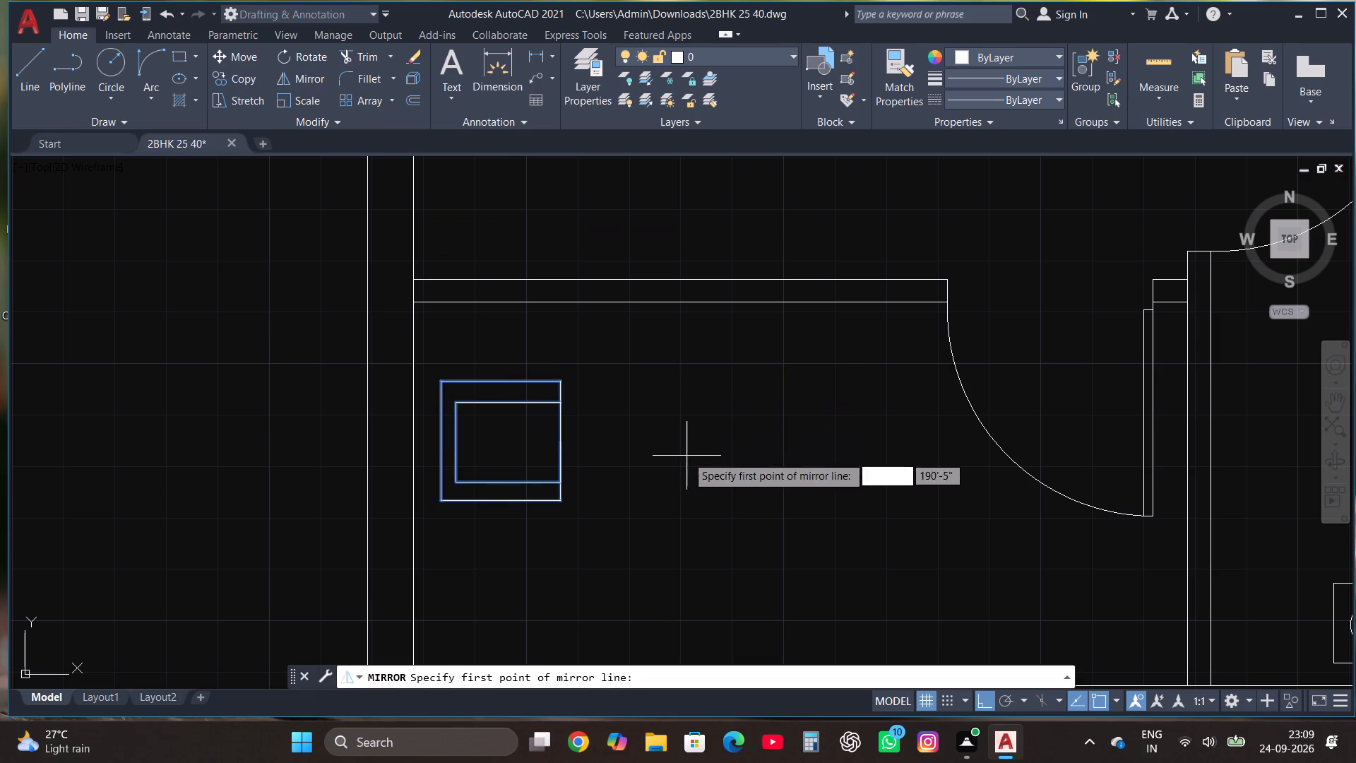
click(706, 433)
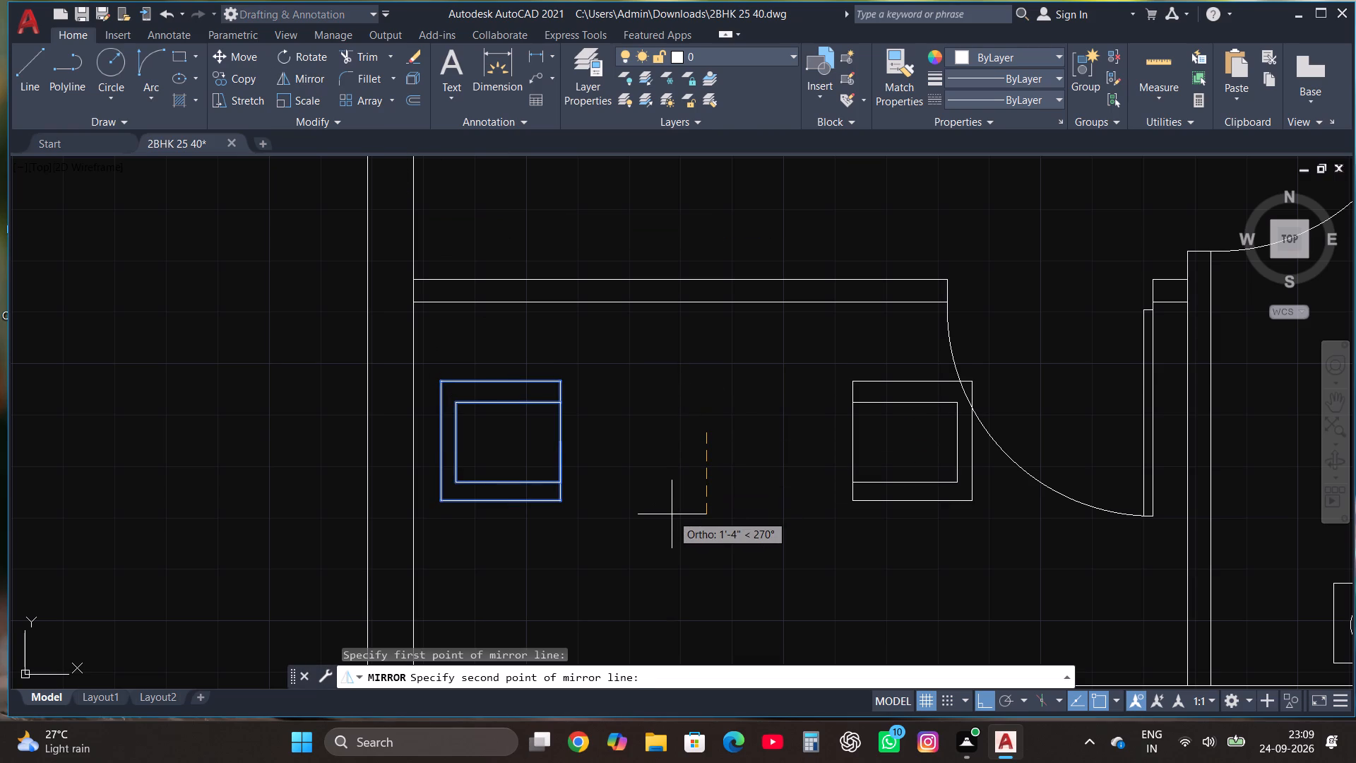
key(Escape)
Mirror the whole chair across a north-south line to its east, keeping the original, so the two chairs face each other.
click(658, 503)
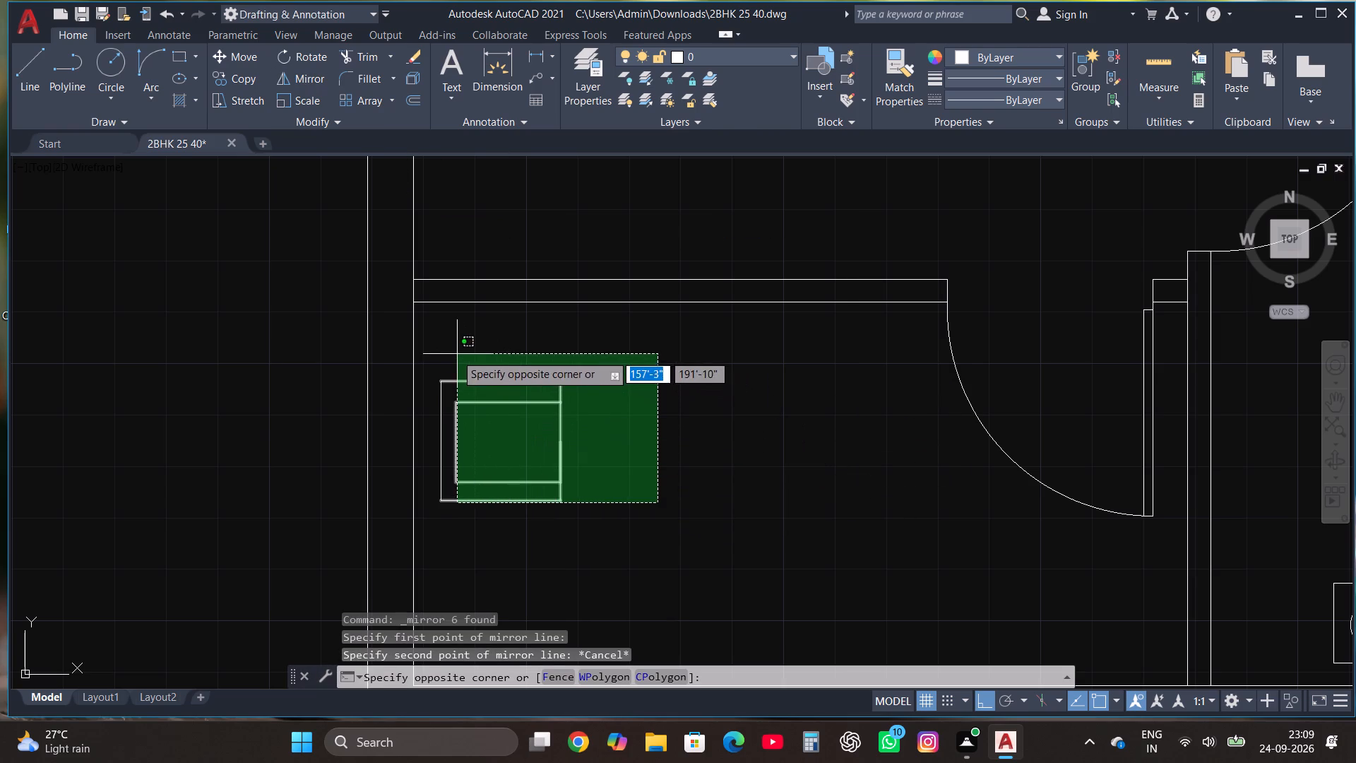
click(437, 342)
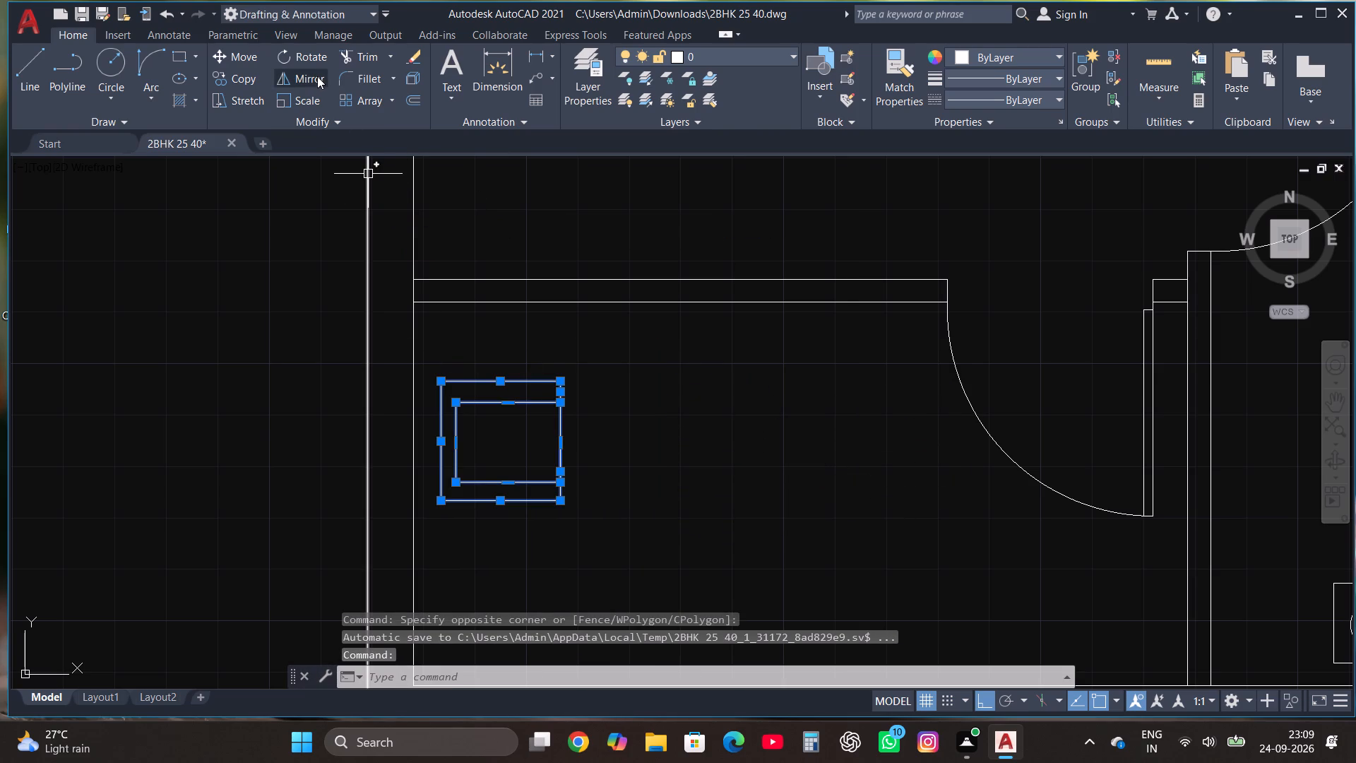
click(317, 76)
click(648, 439)
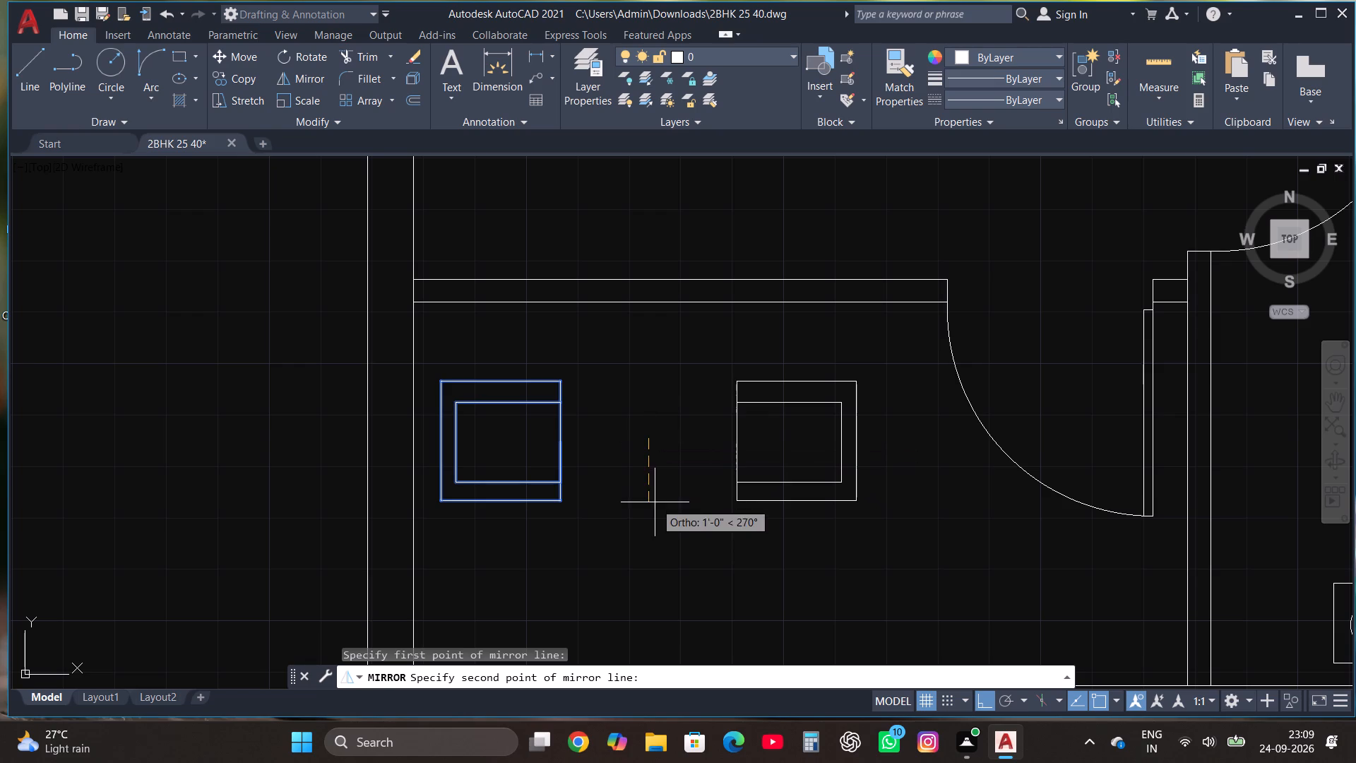
click(655, 502)
drag(698, 569, 655, 502)
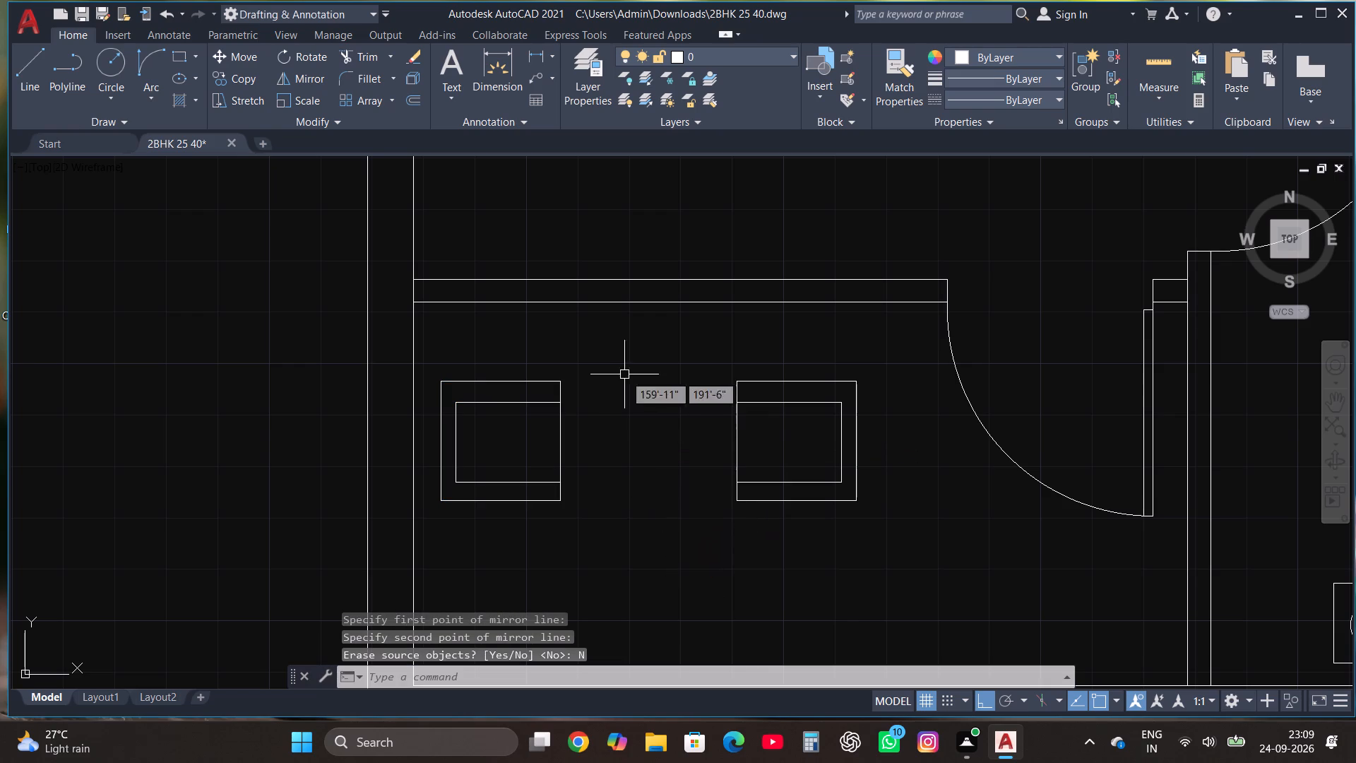
Draw a circle as a round table between the two facing chairs and shift it slightly east to centre it.
click(109, 61)
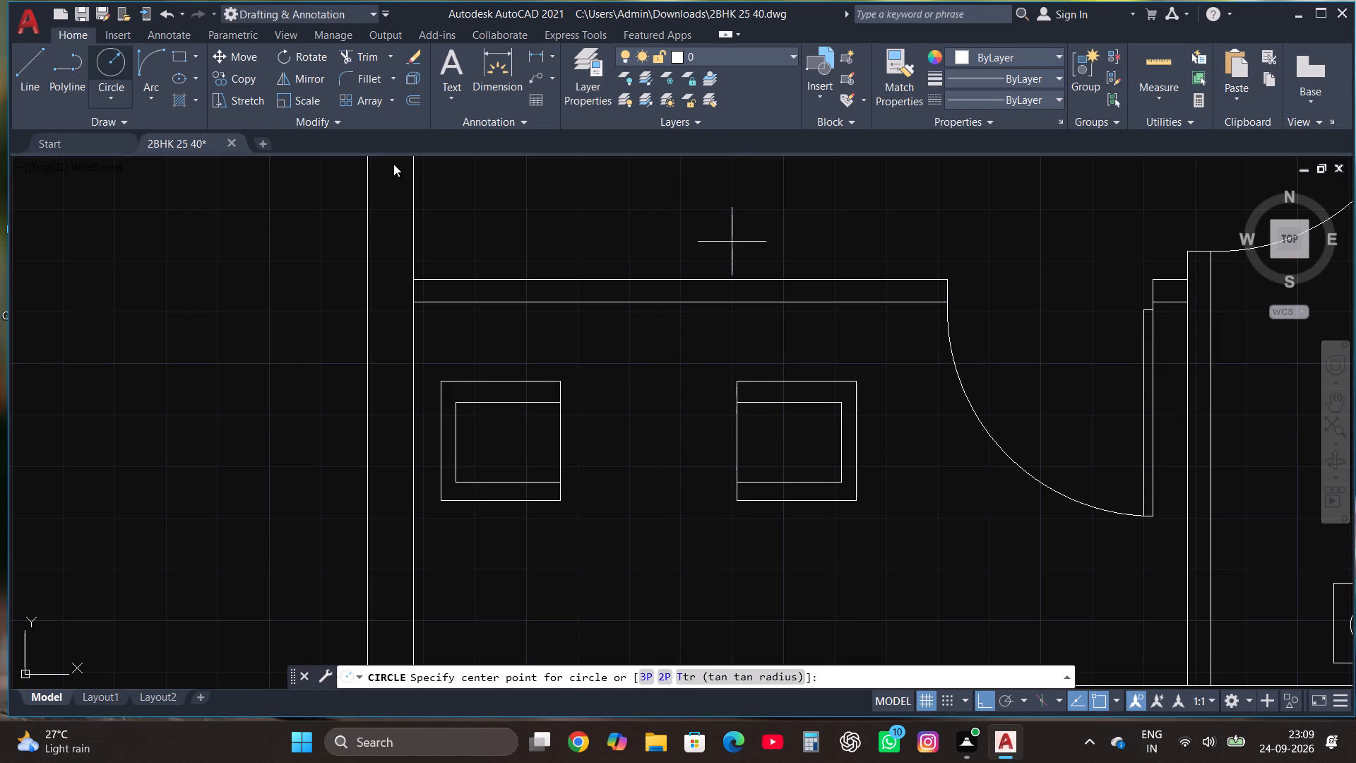
click(641, 442)
click(662, 490)
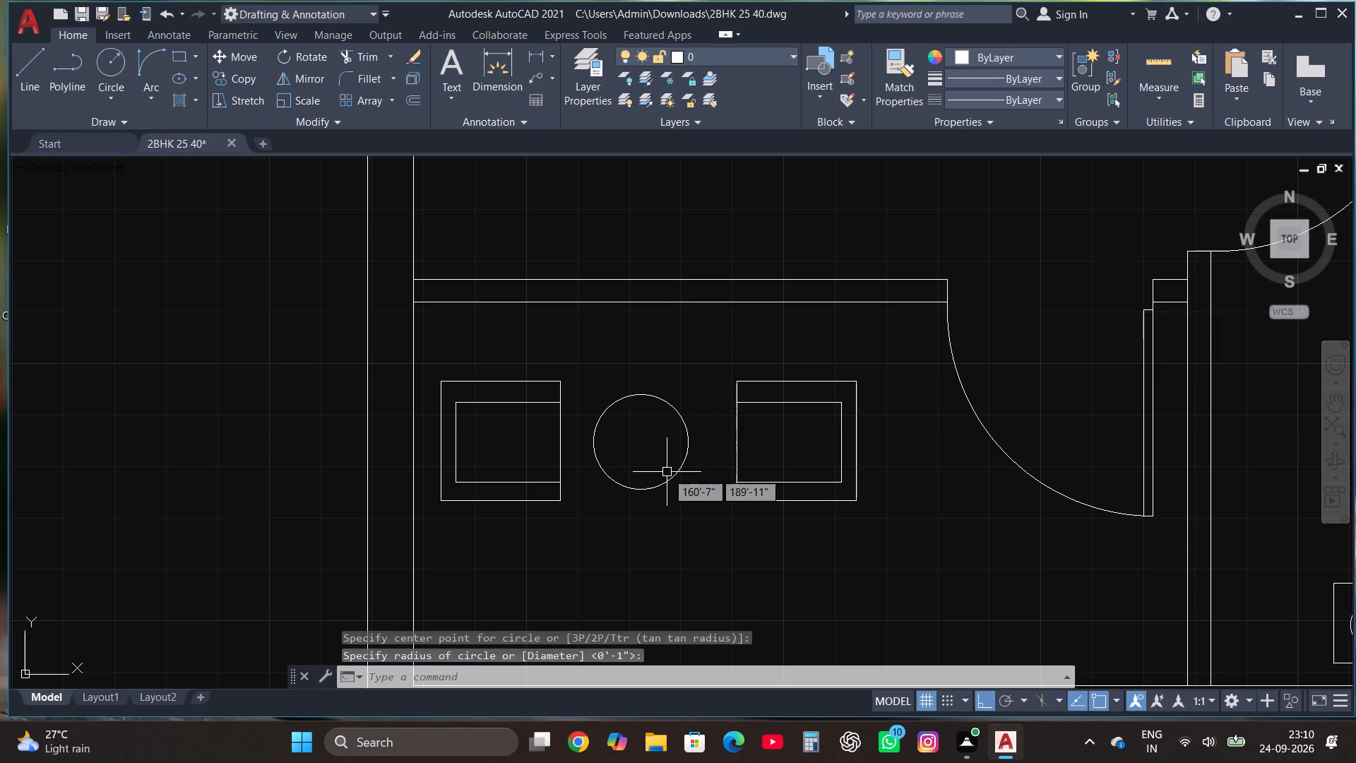
click(668, 474)
click(638, 443)
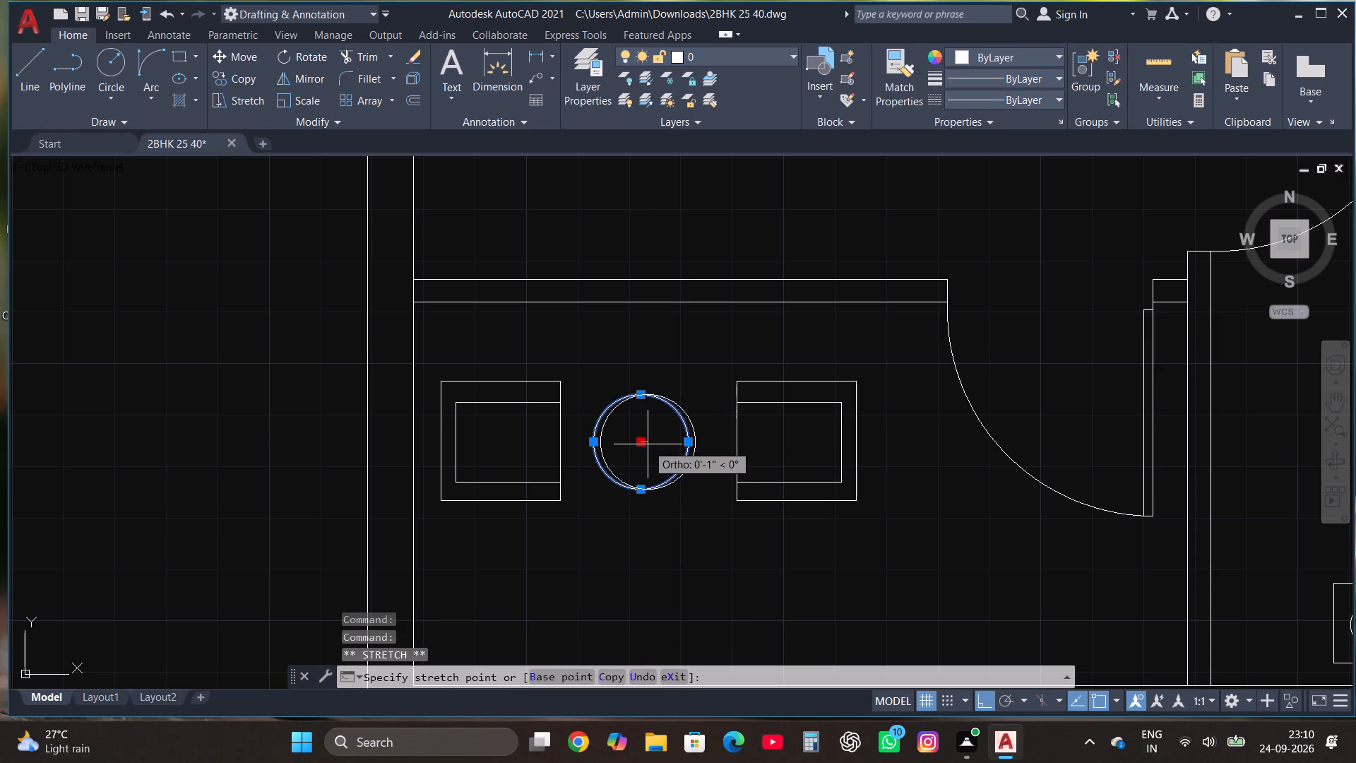
click(650, 444)
key(Escape)
scroll(615, 480, down, 2)
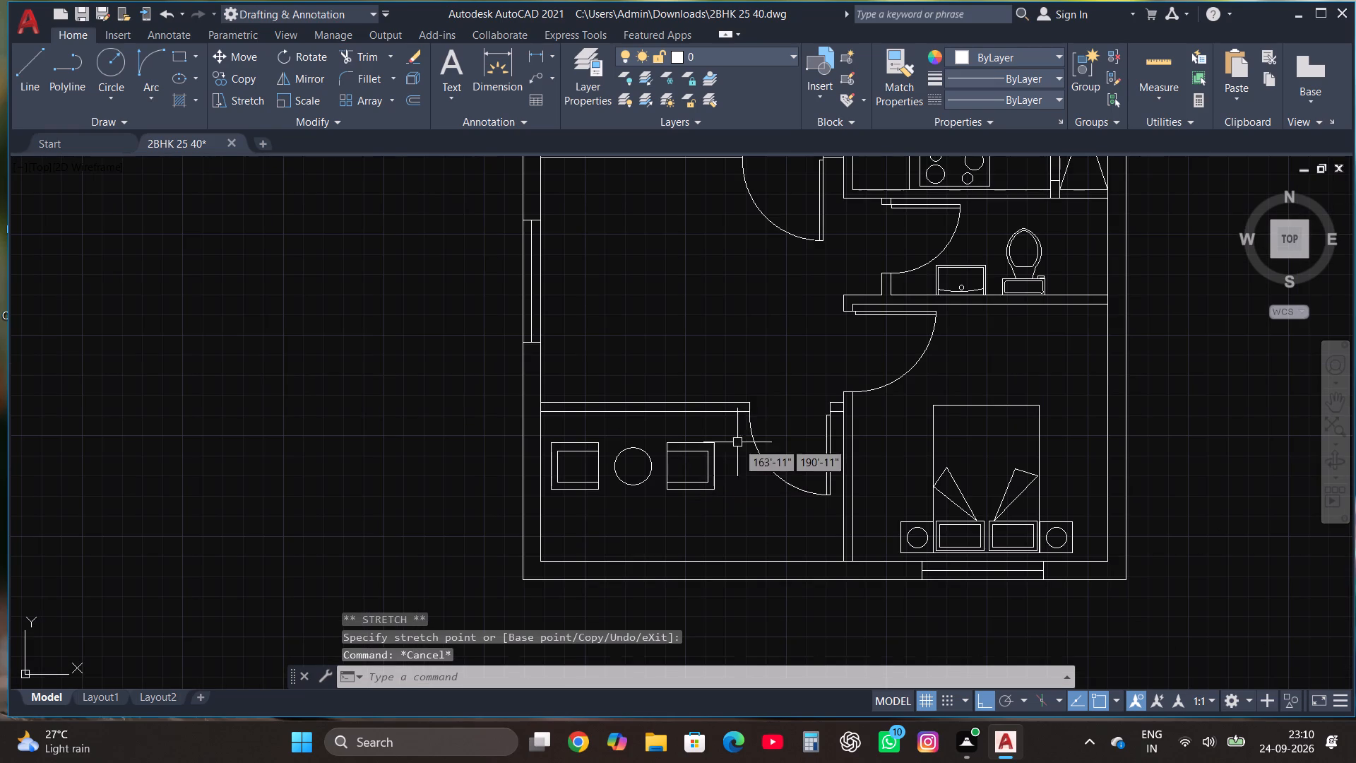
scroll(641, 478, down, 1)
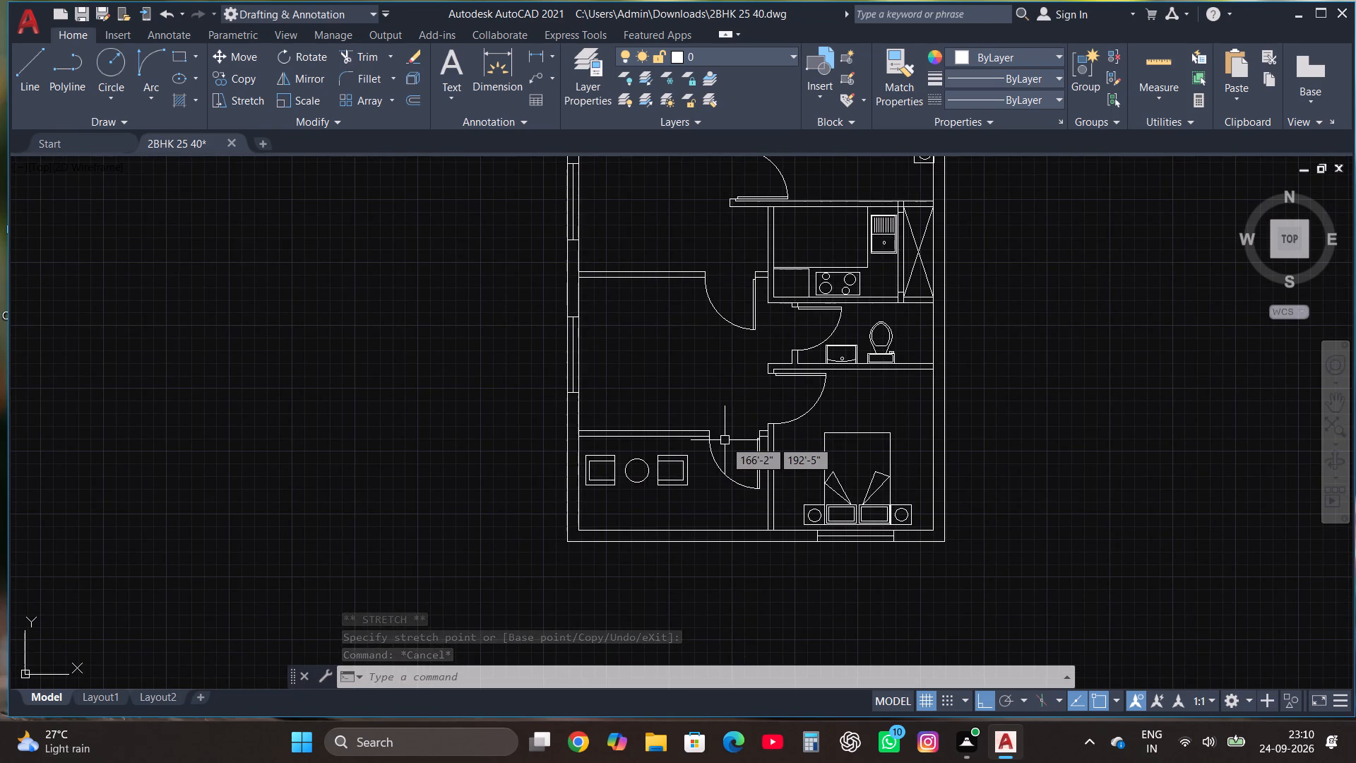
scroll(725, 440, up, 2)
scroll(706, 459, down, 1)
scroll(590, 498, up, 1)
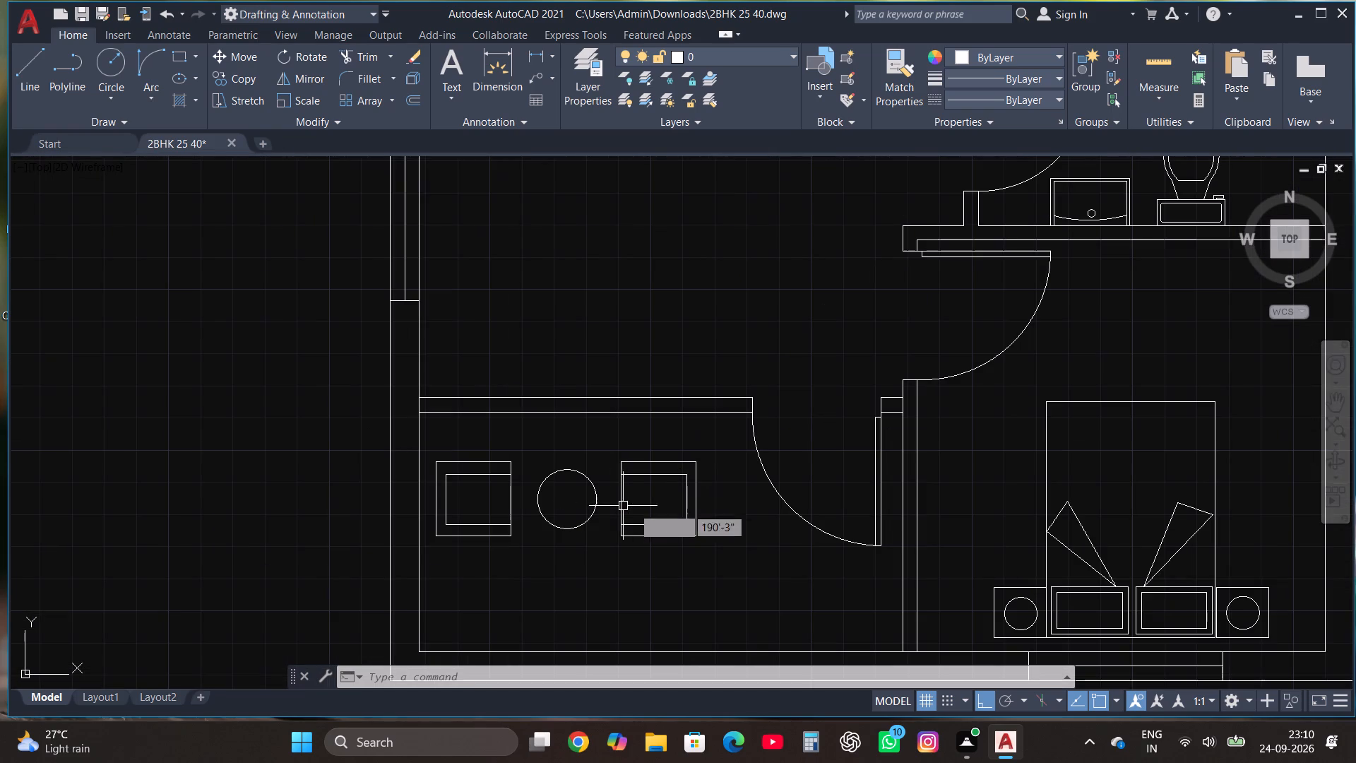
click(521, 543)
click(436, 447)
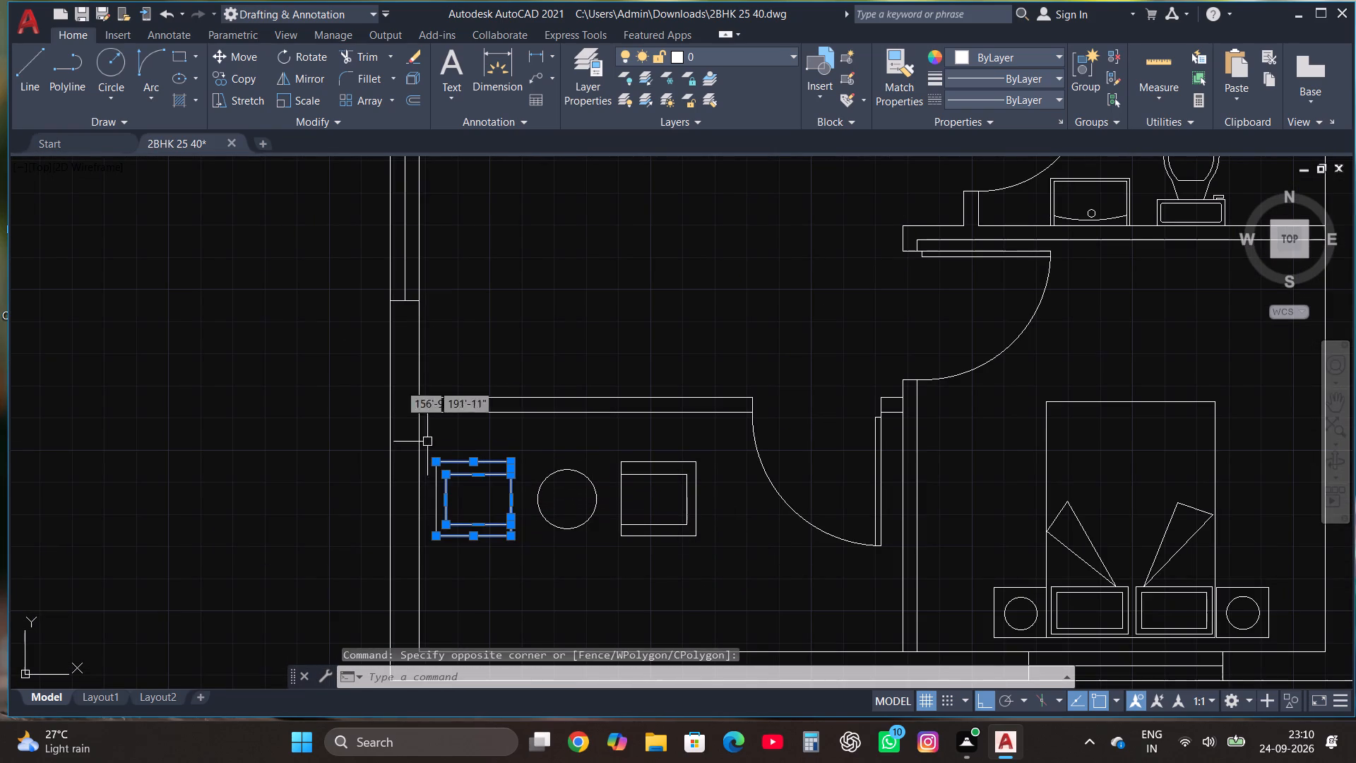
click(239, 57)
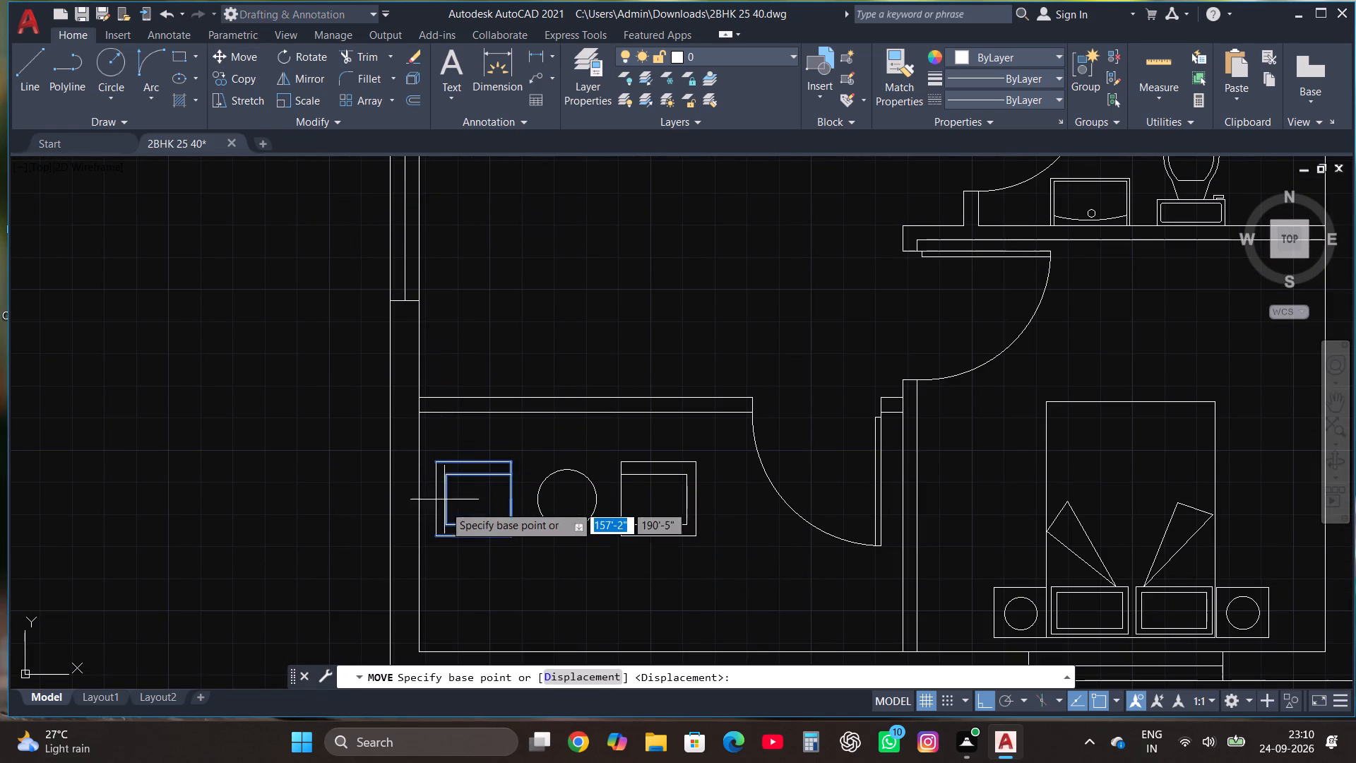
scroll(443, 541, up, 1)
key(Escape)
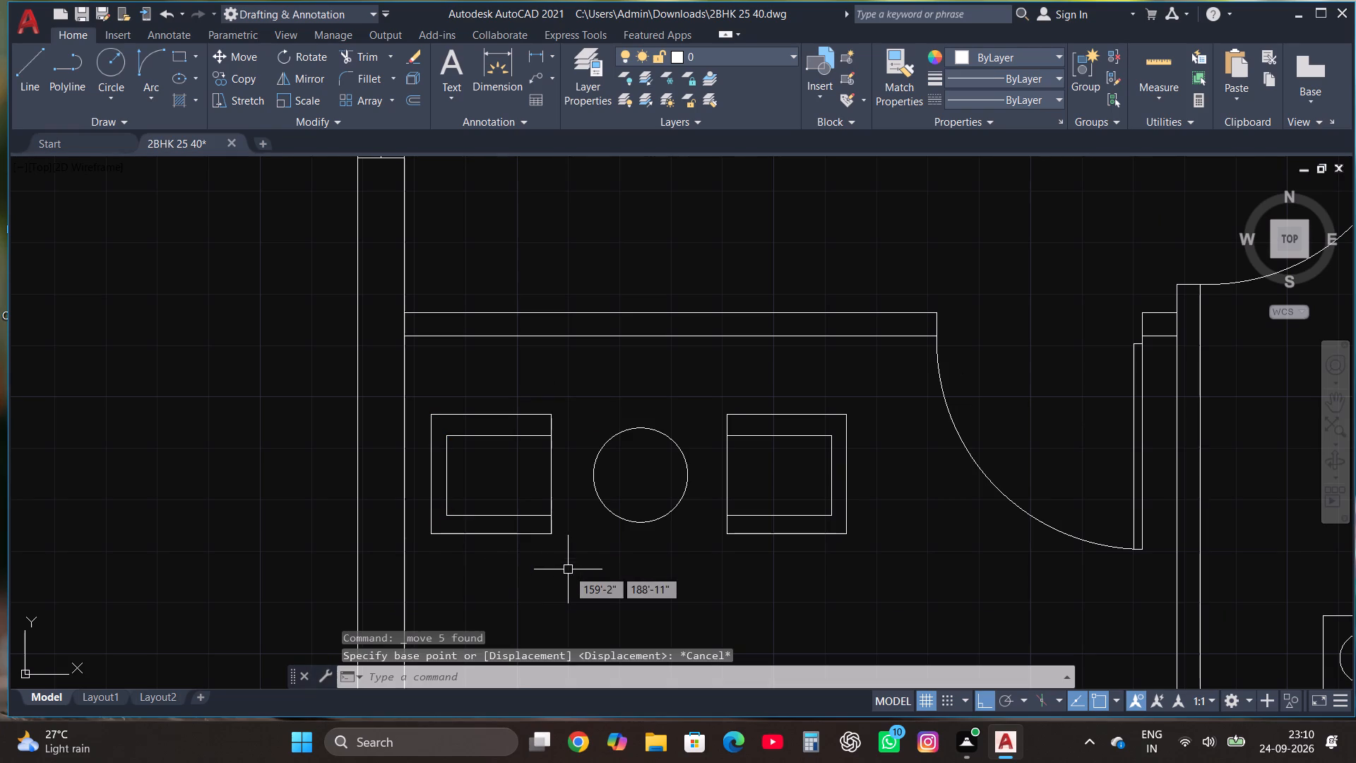
Move the whole west chair about 3" due west, away from the round table and closer to the outer wall.
drag(568, 566, 566, 559)
click(421, 377)
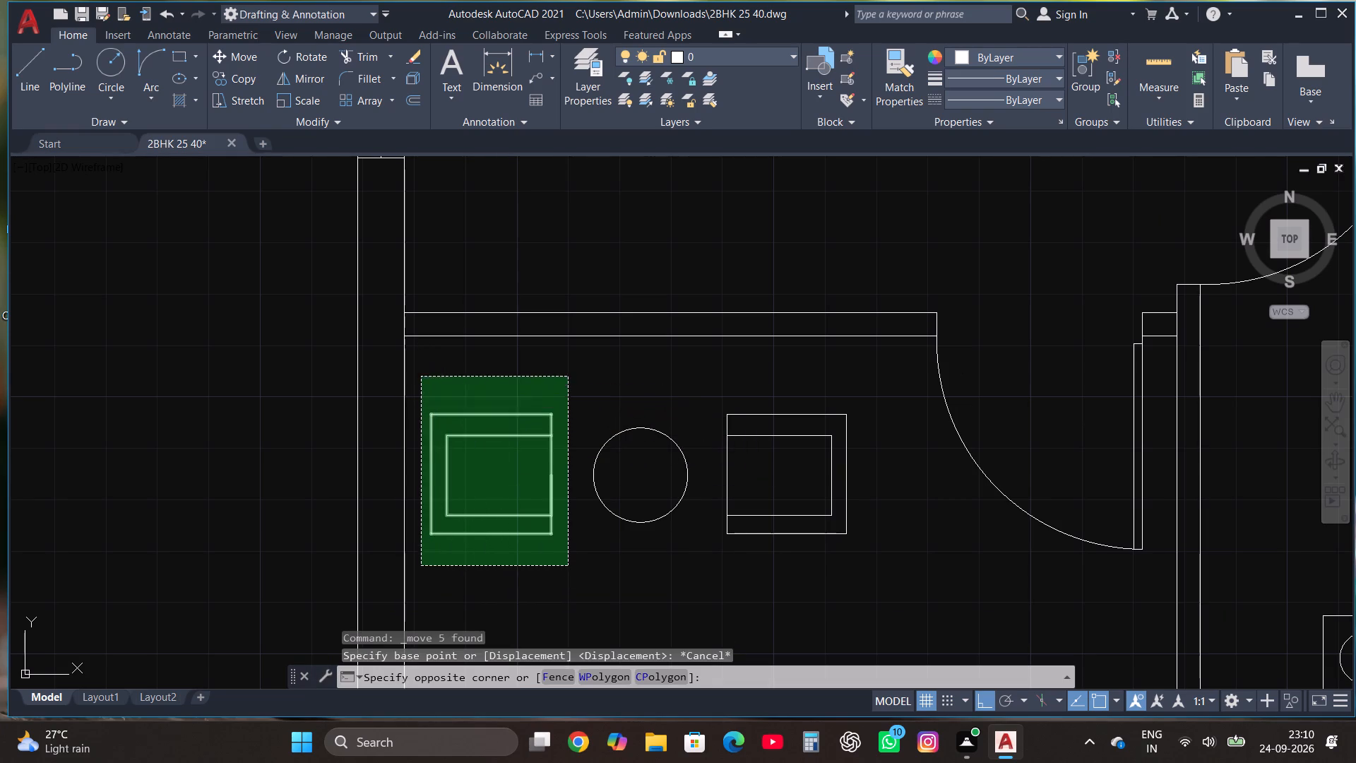
click(244, 54)
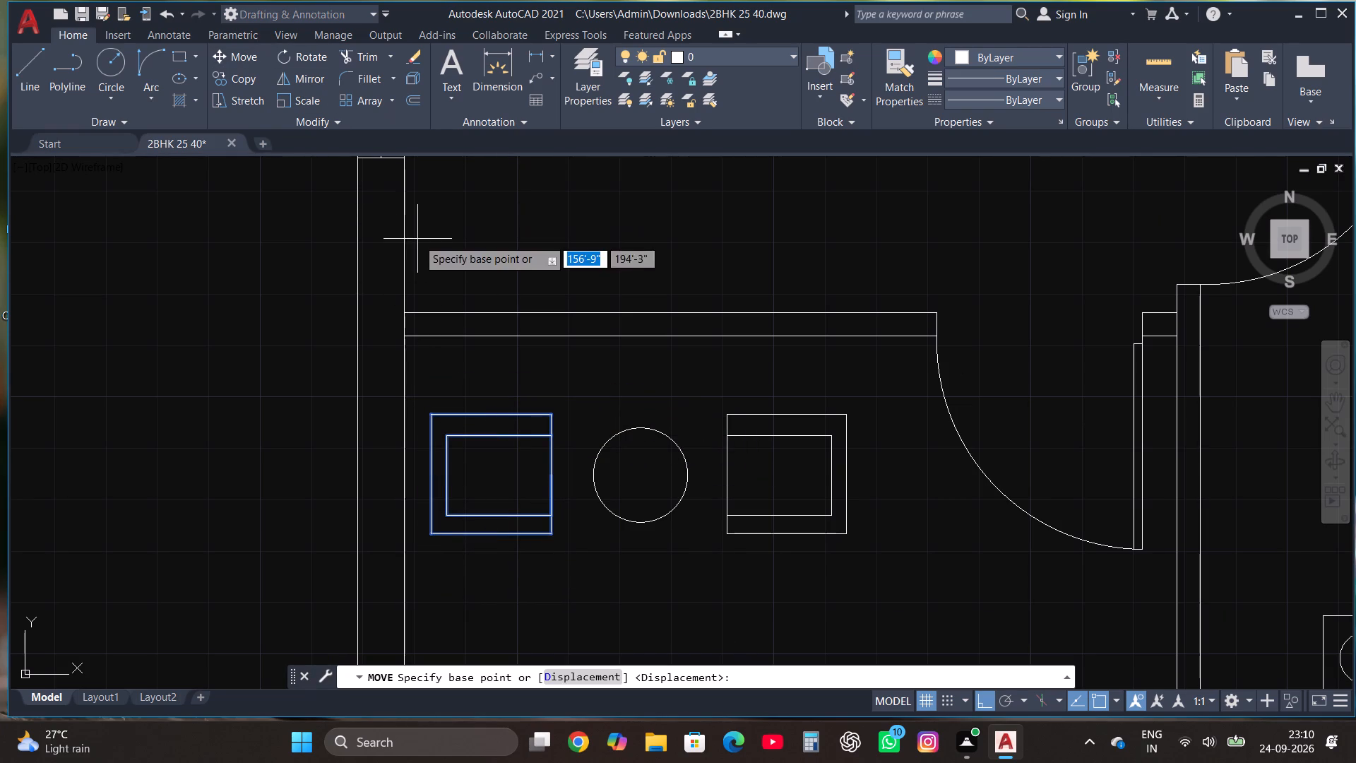
click(508, 460)
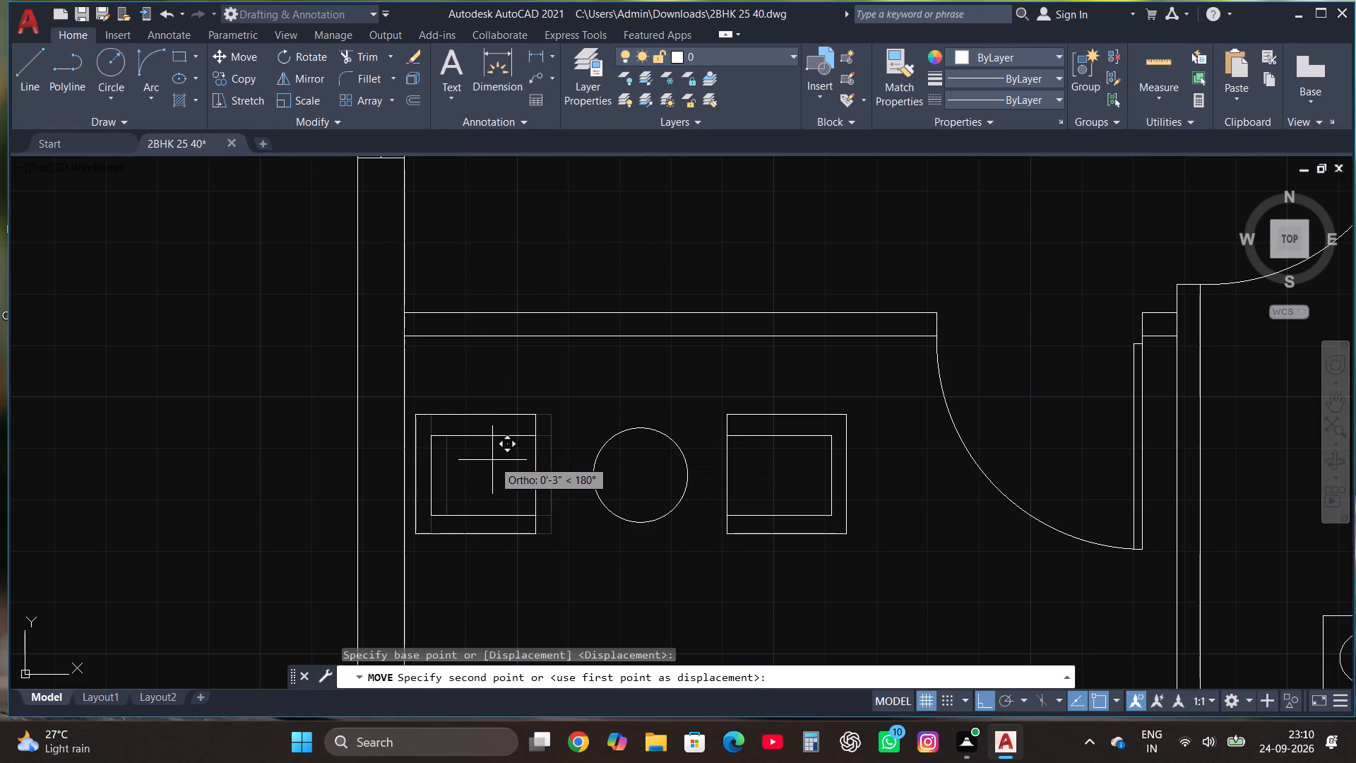
click(492, 460)
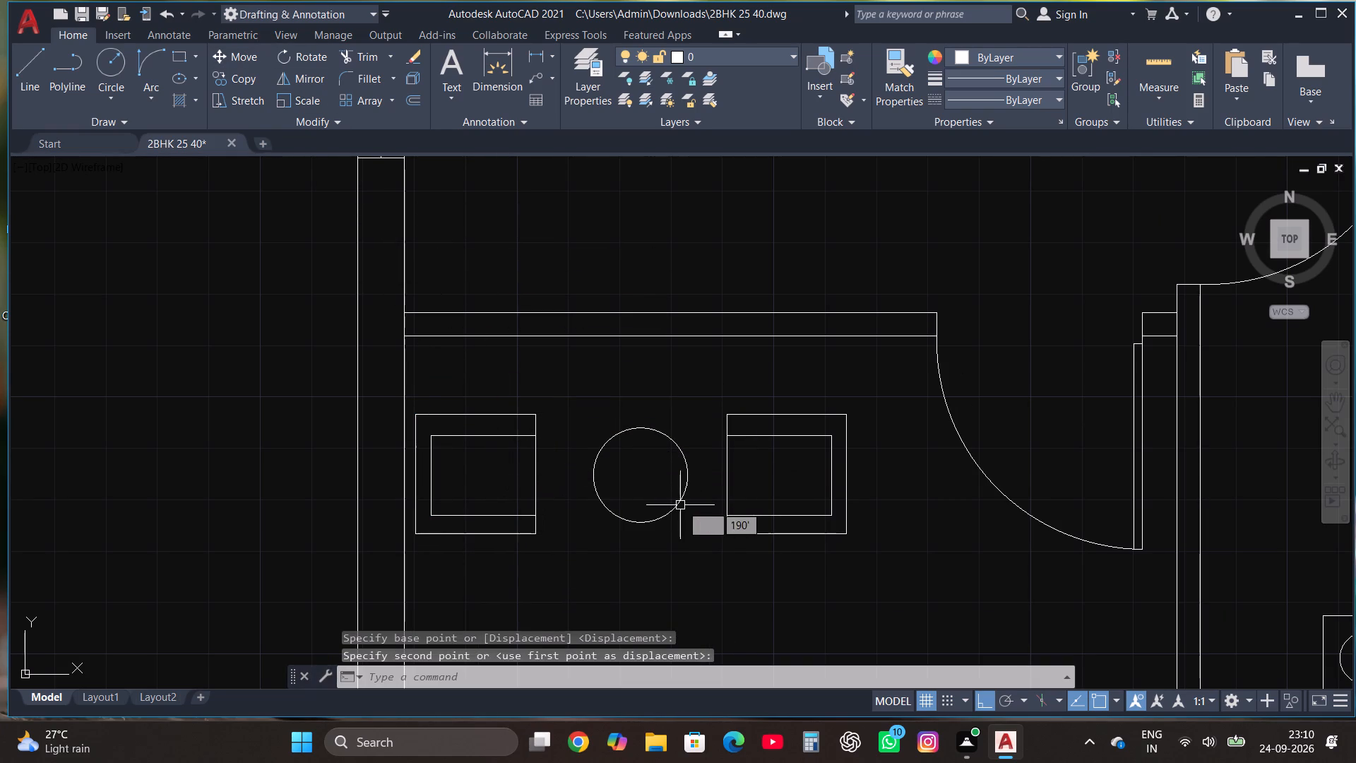
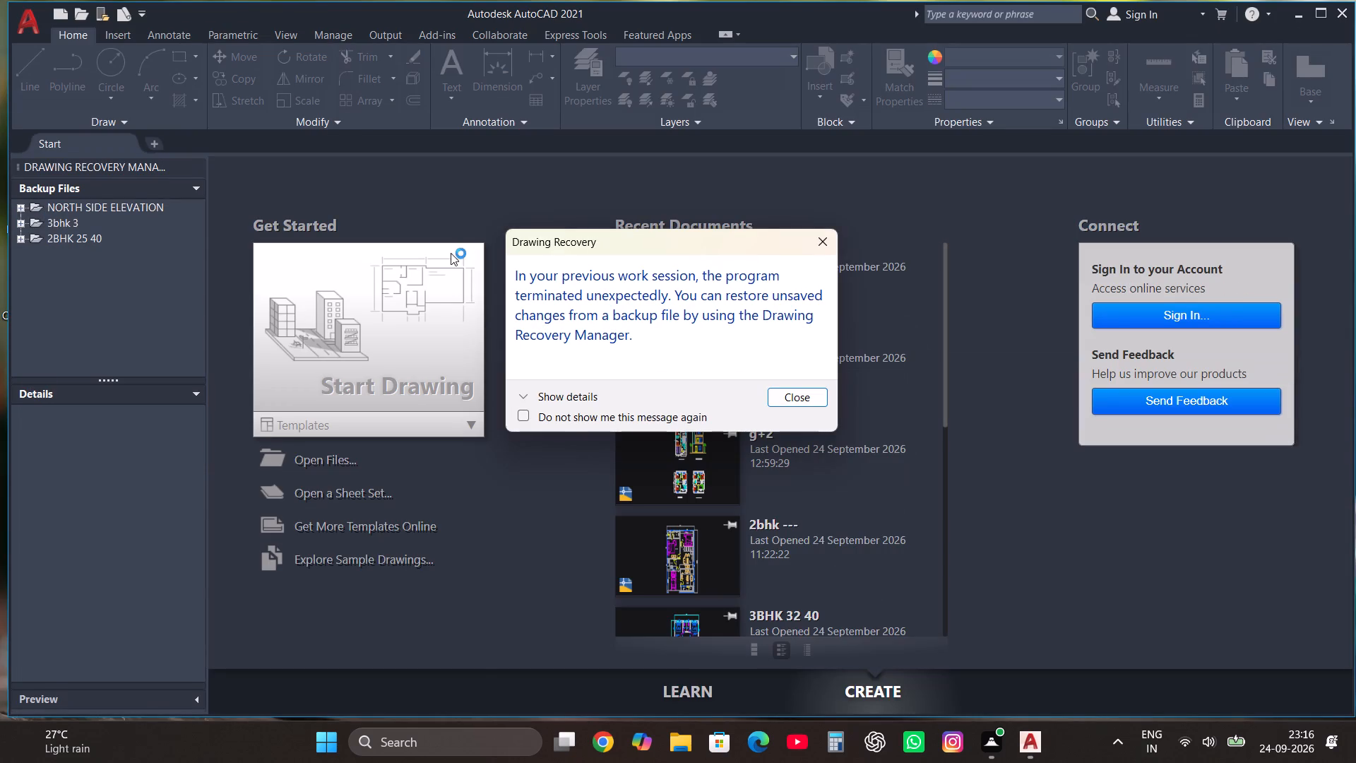
Dismiss the drawing recovery and DWG association messages and open the recent drawing 2bhk 30 40.
click(834, 237)
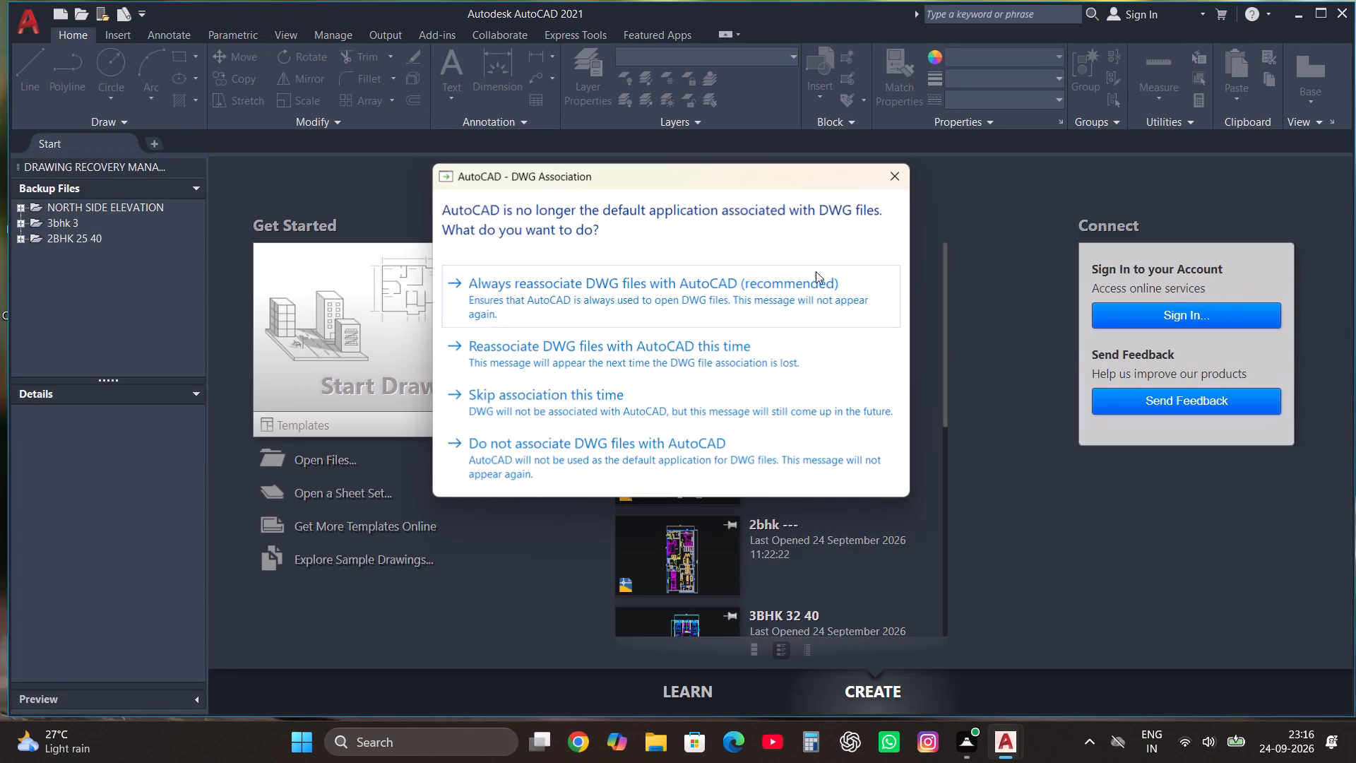
click(903, 173)
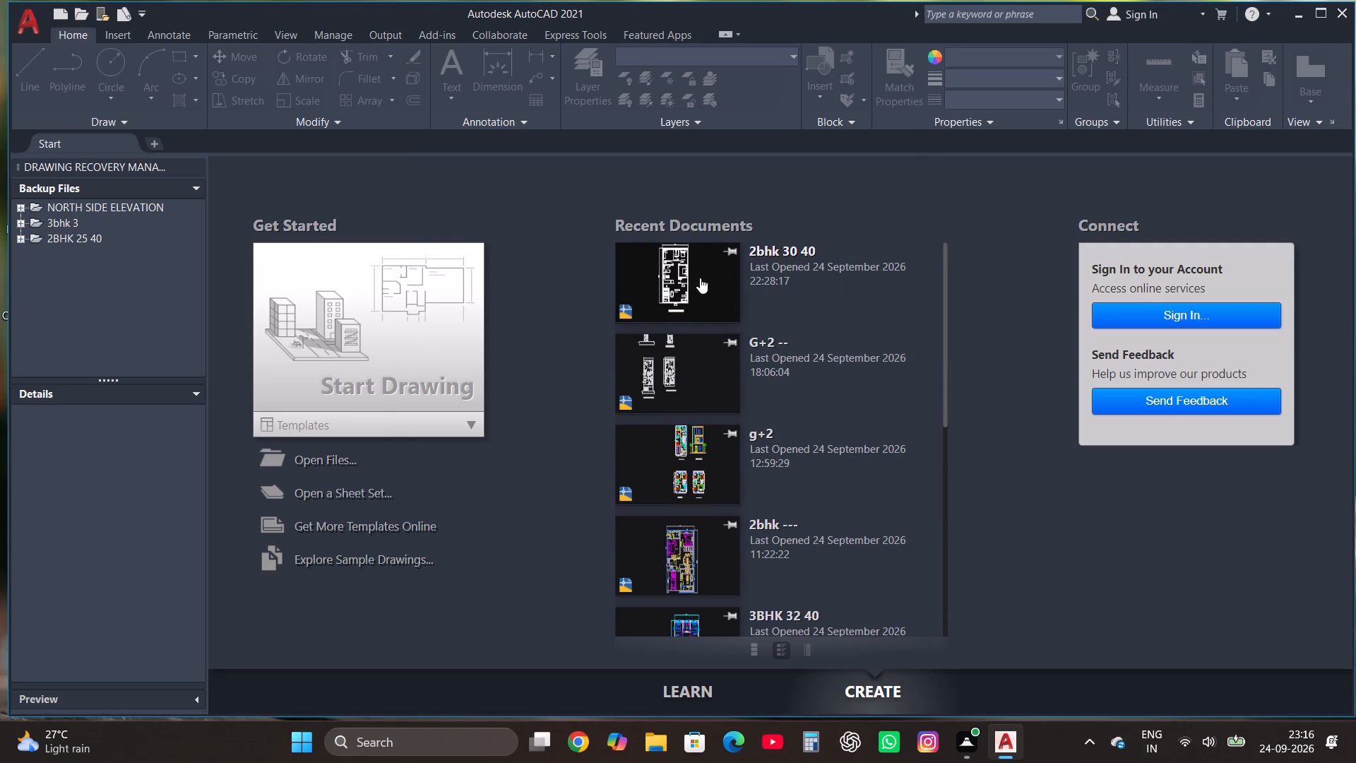
click(689, 279)
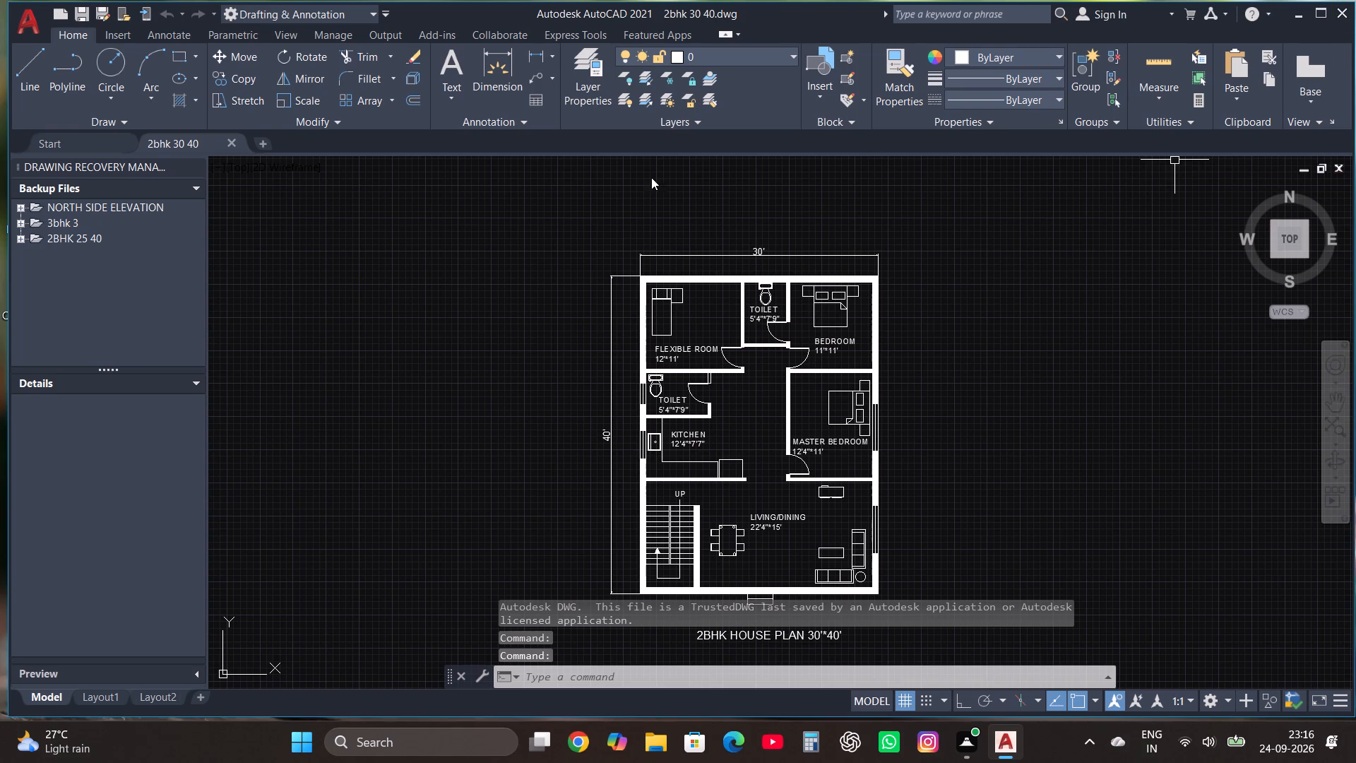
Open the autosaved backup of the 2BHK 25 40 drawing from the recovery list.
click(82, 237)
double_click(81, 236)
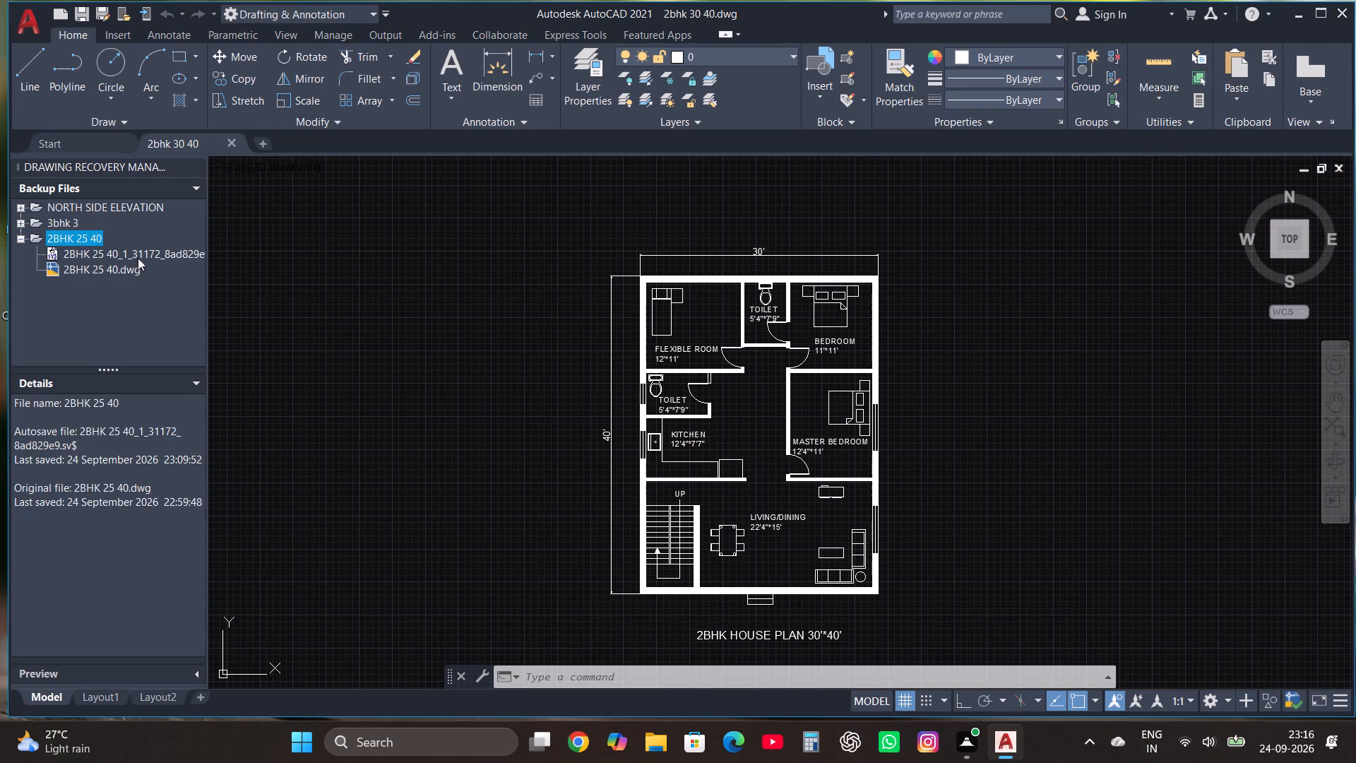
click(142, 248)
double_click(143, 248)
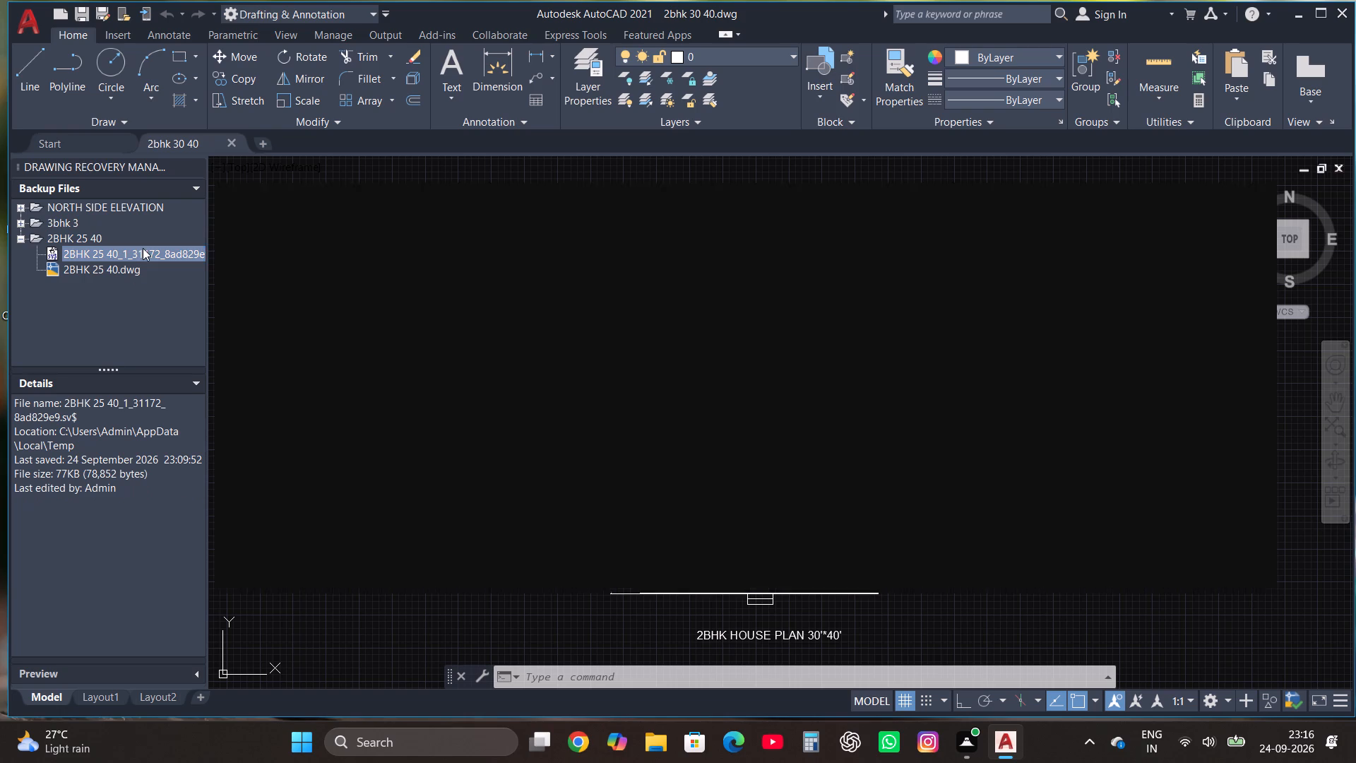
scroll(285, 431, down, 2)
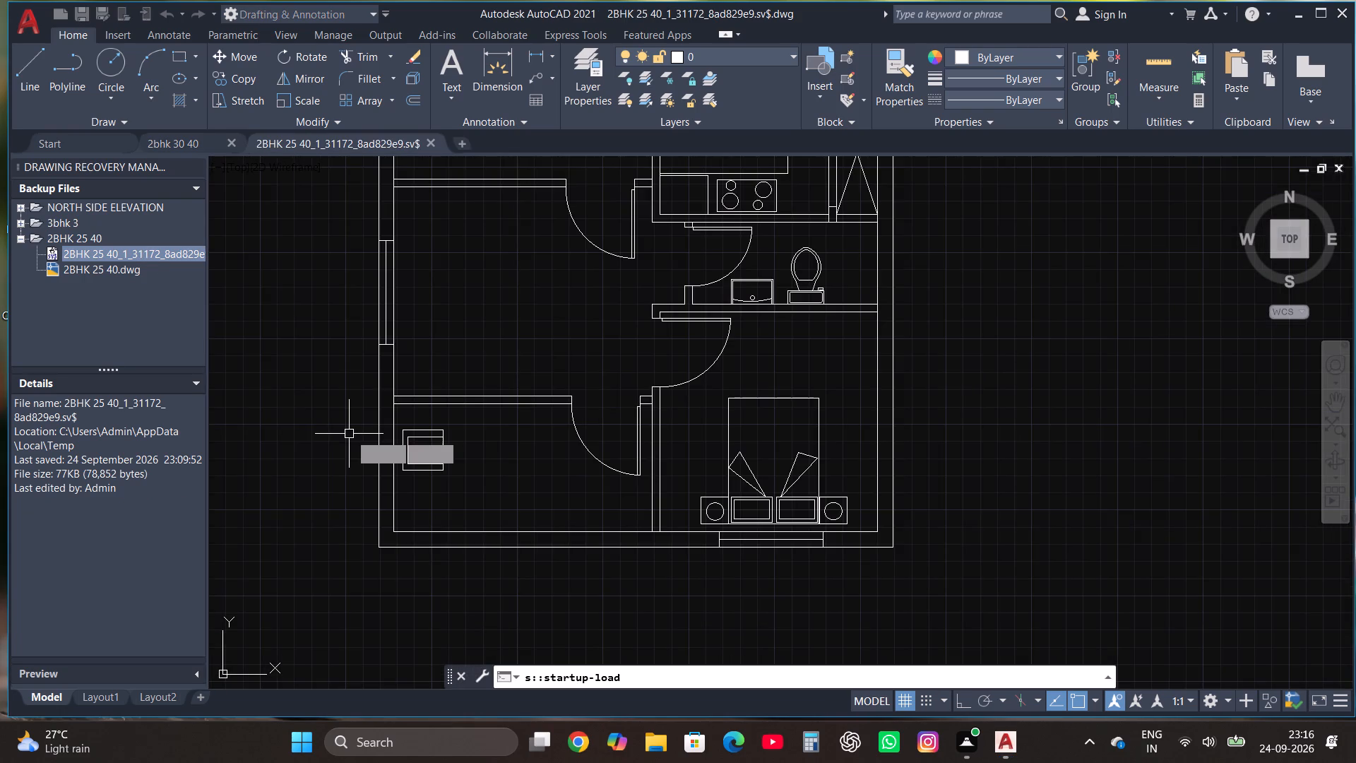
scroll(393, 489, down, 3)
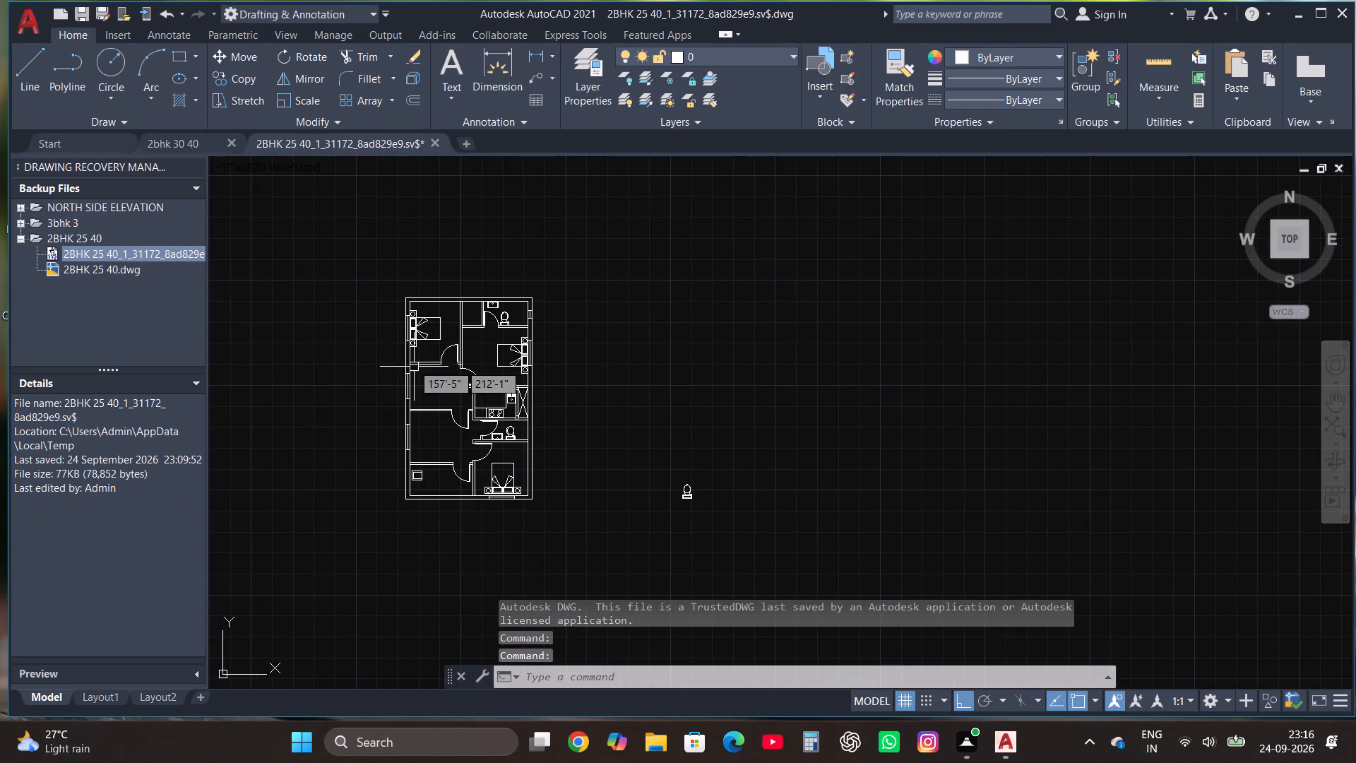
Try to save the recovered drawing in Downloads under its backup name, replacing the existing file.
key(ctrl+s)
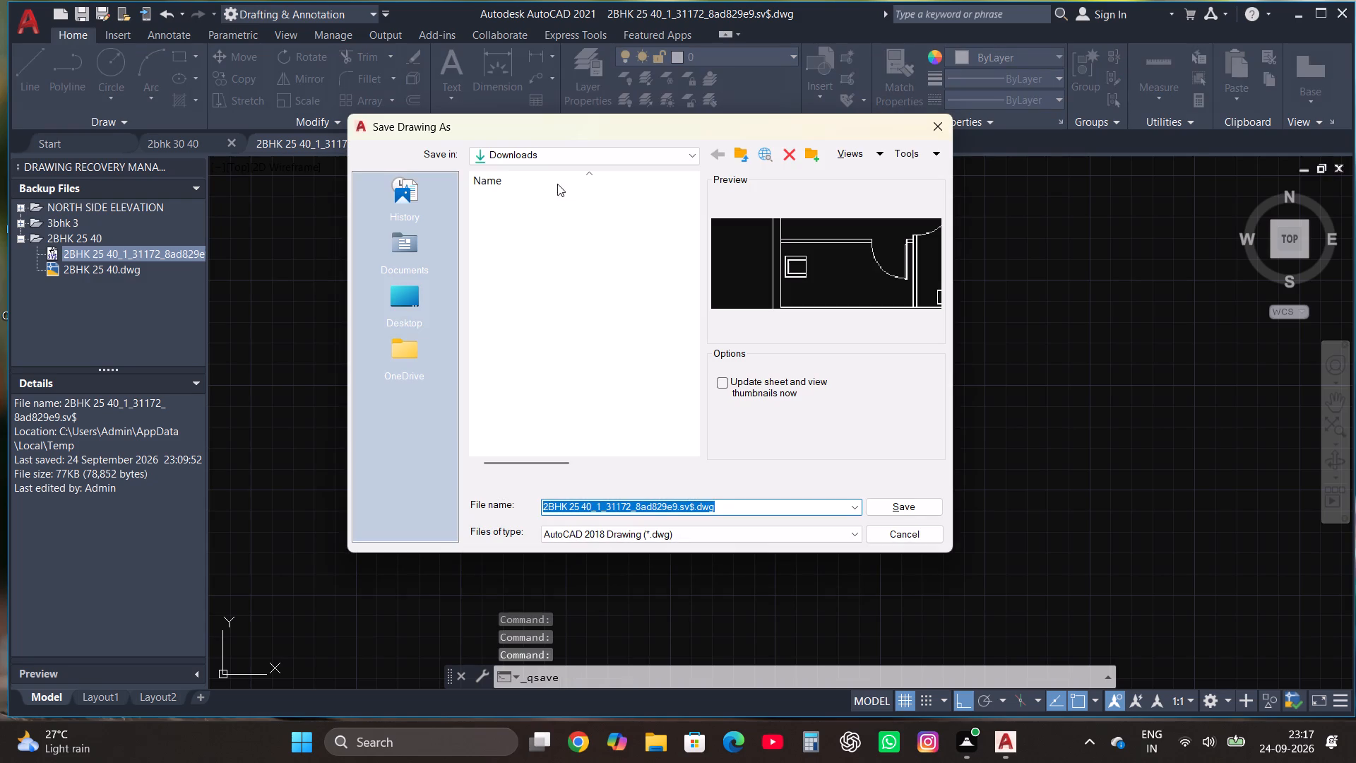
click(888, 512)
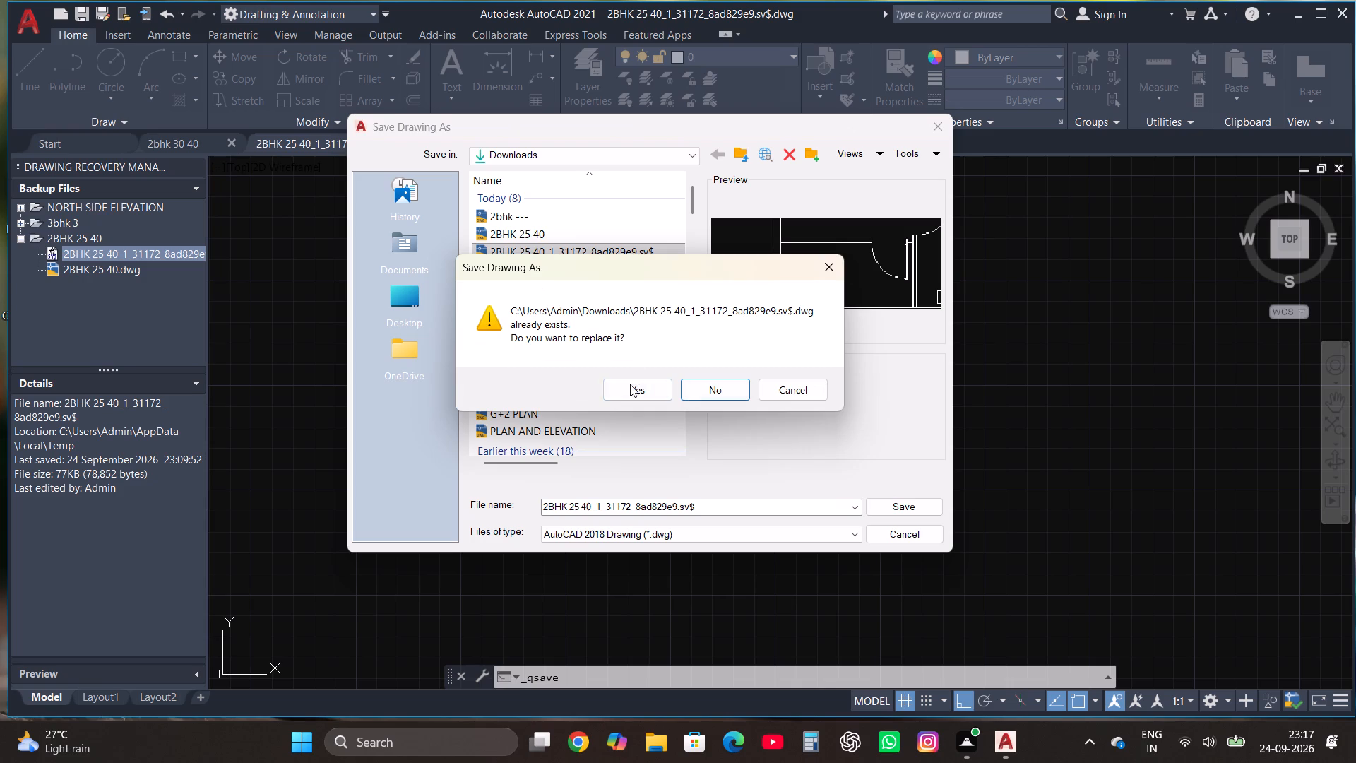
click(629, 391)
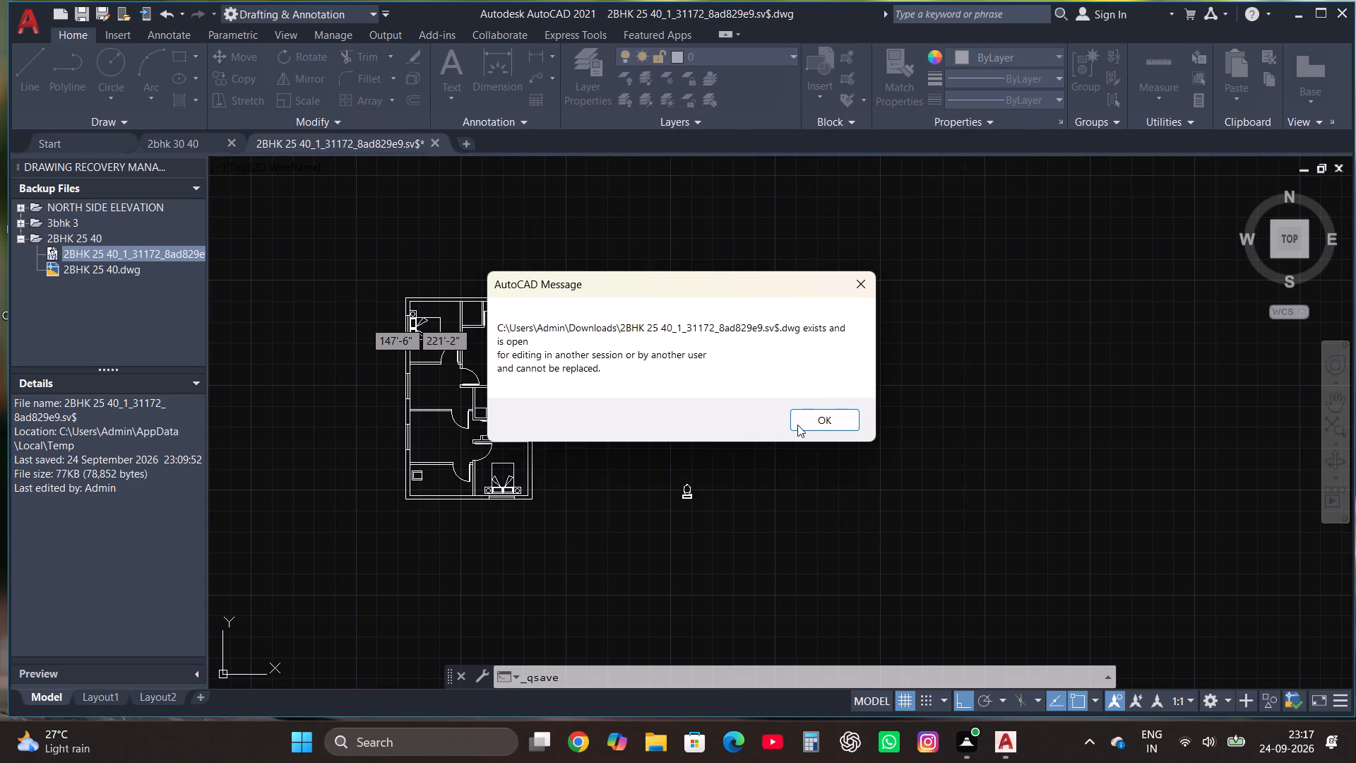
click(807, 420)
Delete the stray toilet symbol lying outside the floor plan to the east.
scroll(780, 480, down, 1)
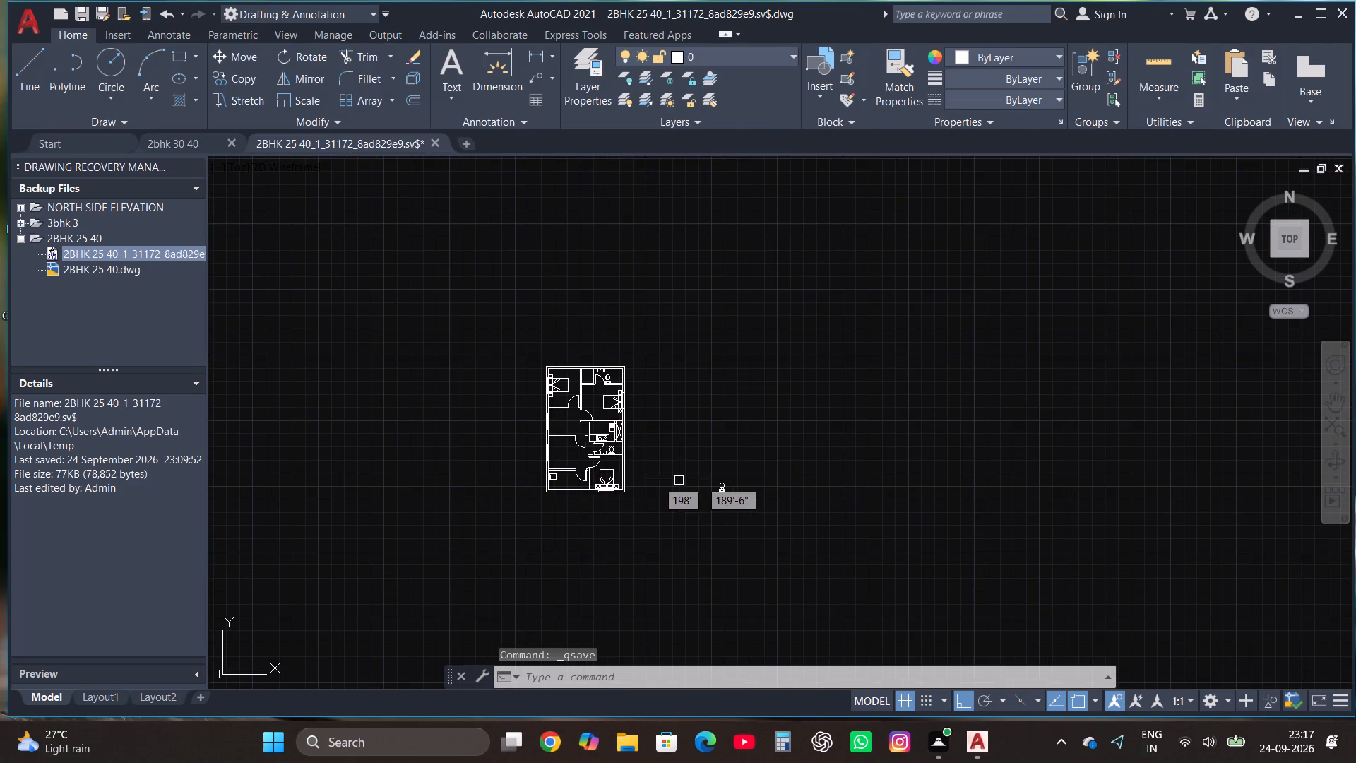
scroll(573, 474, up, 1)
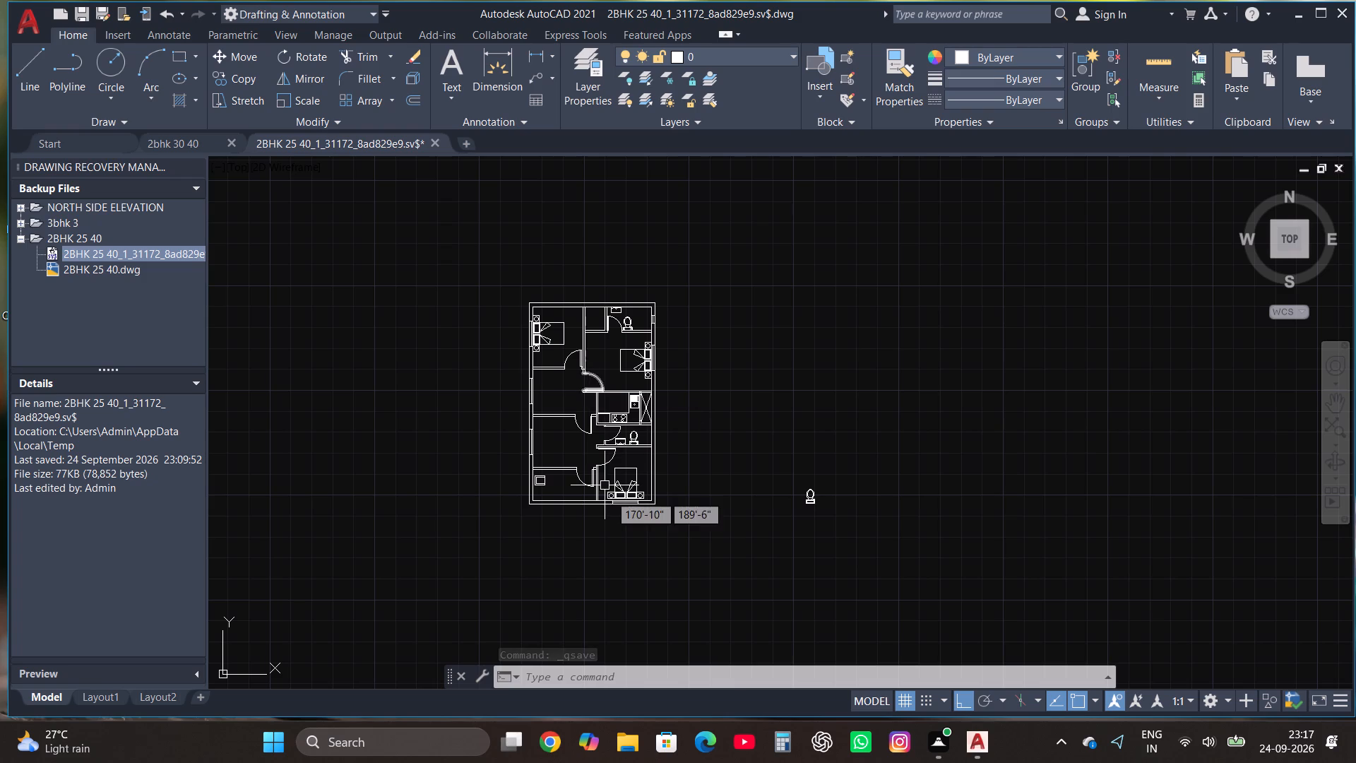
scroll(544, 492, up, 1)
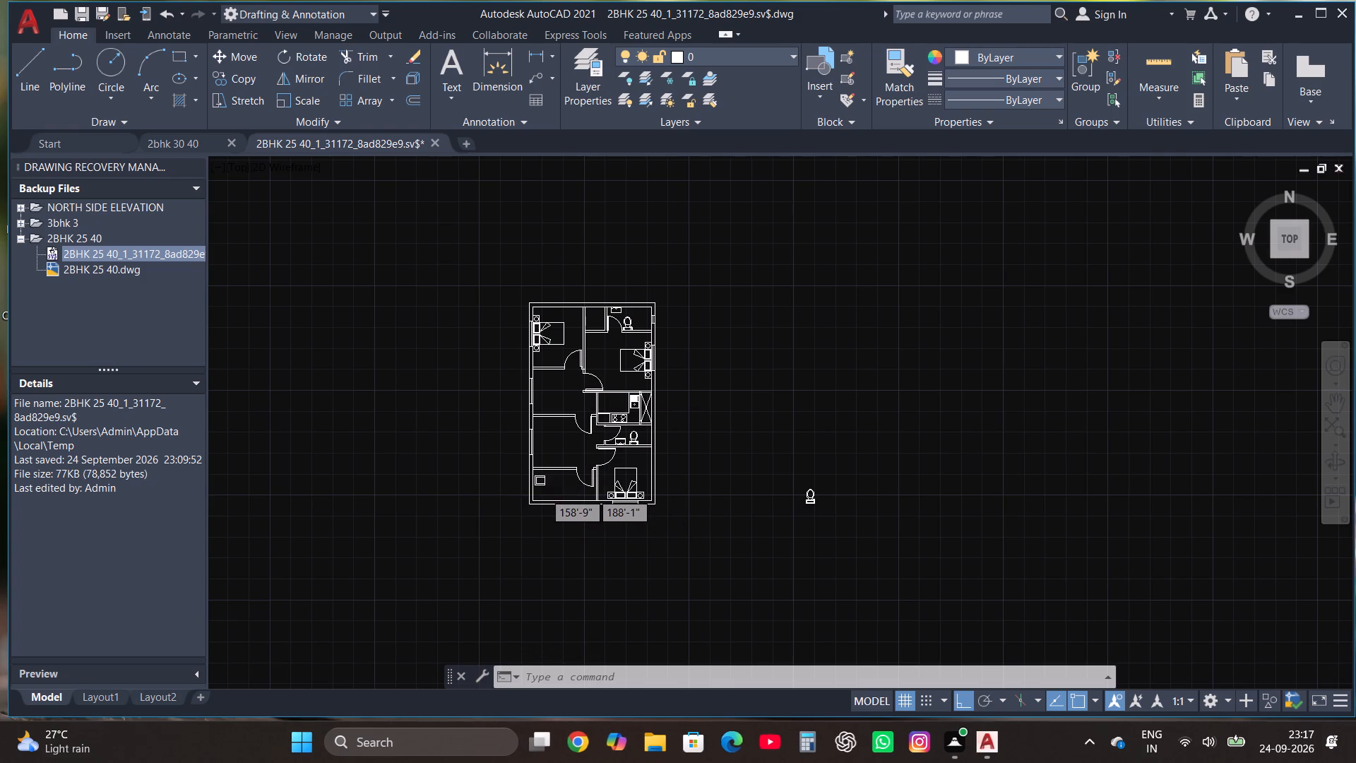
click(985, 519)
click(951, 468)
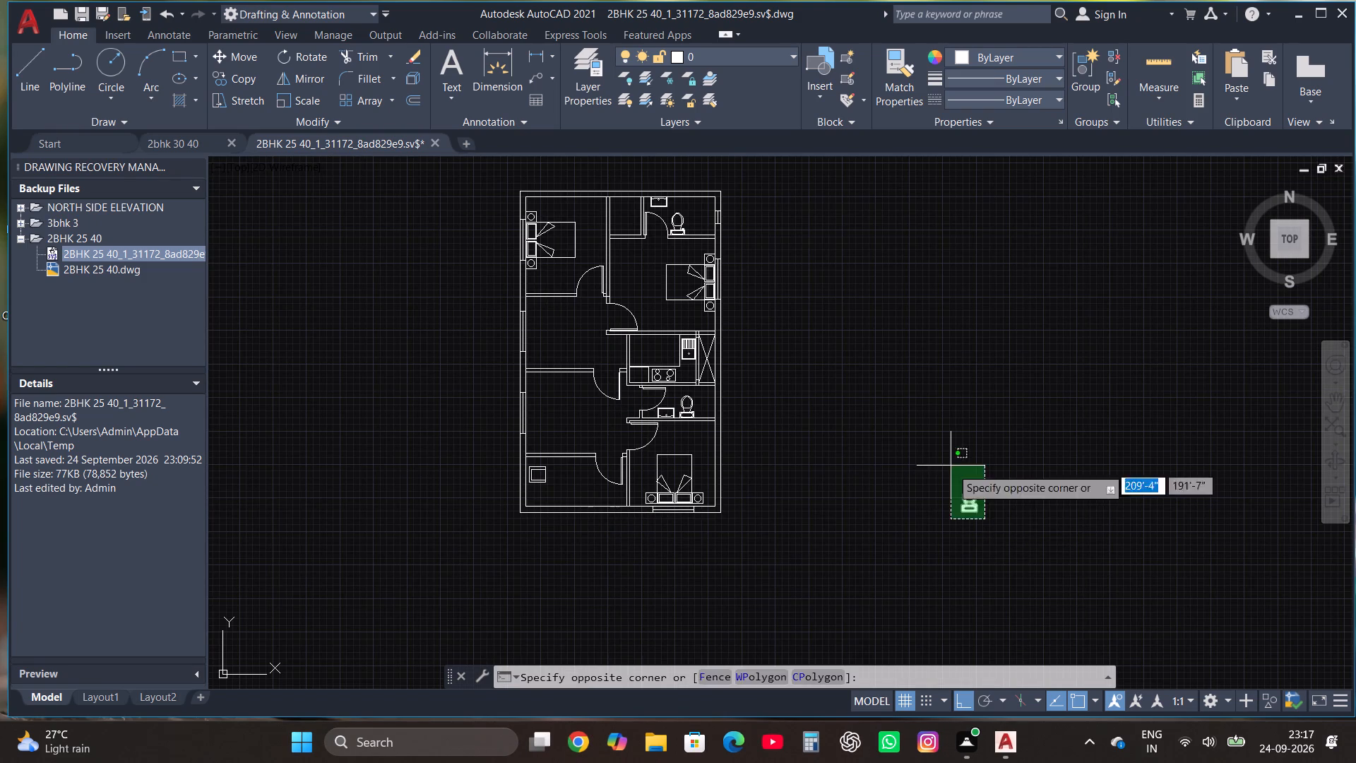
key(Delete)
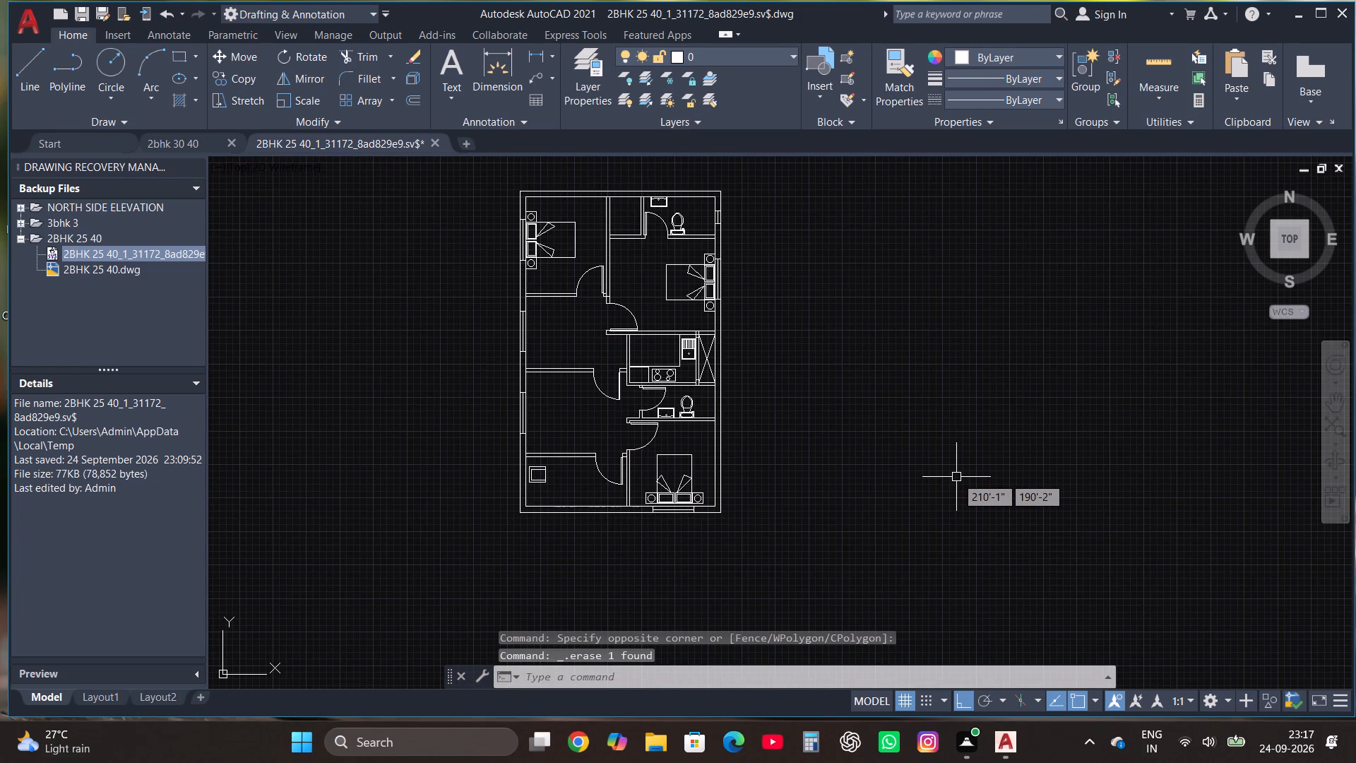
Draw a circle of about 9" radius as a round table just east of the chair in the southwest room.
scroll(967, 490, down, 2)
scroll(812, 489, up, 3)
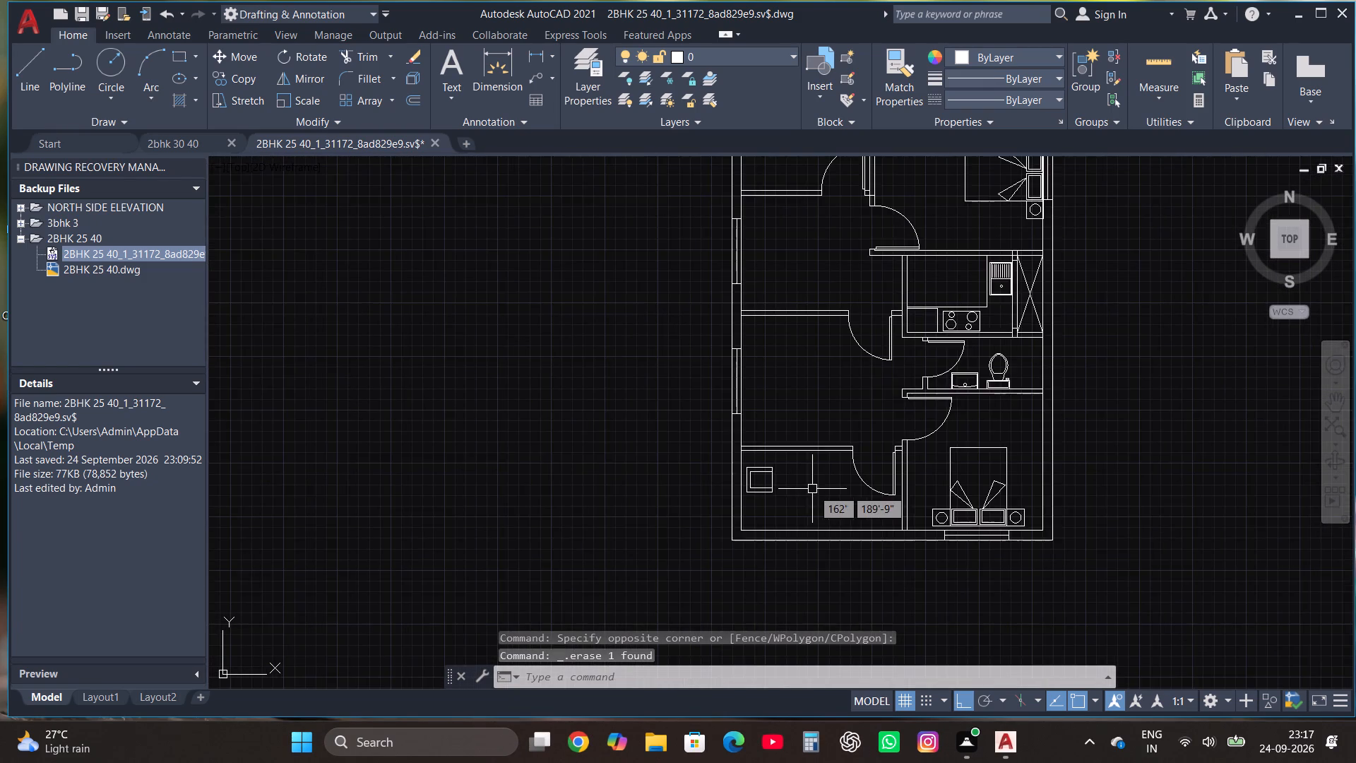
scroll(786, 487, up, 4)
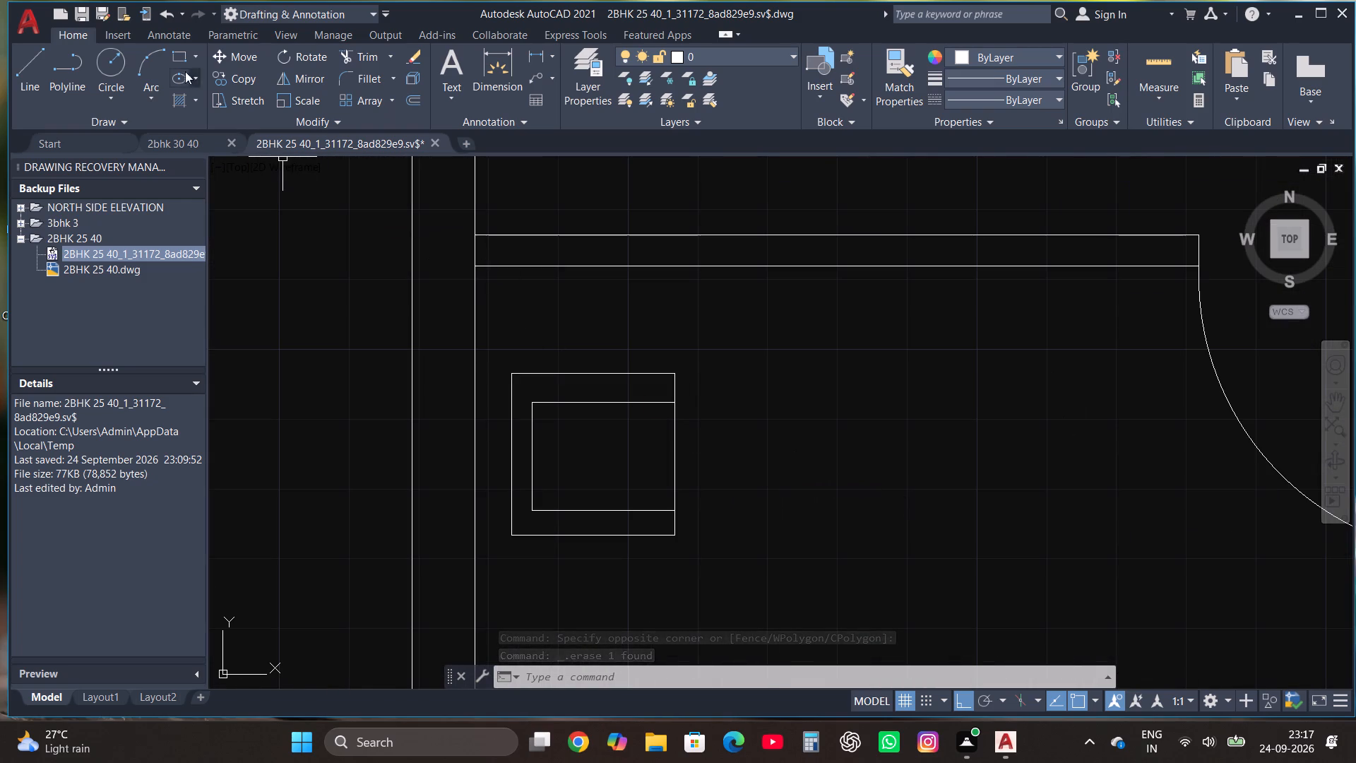
click(109, 64)
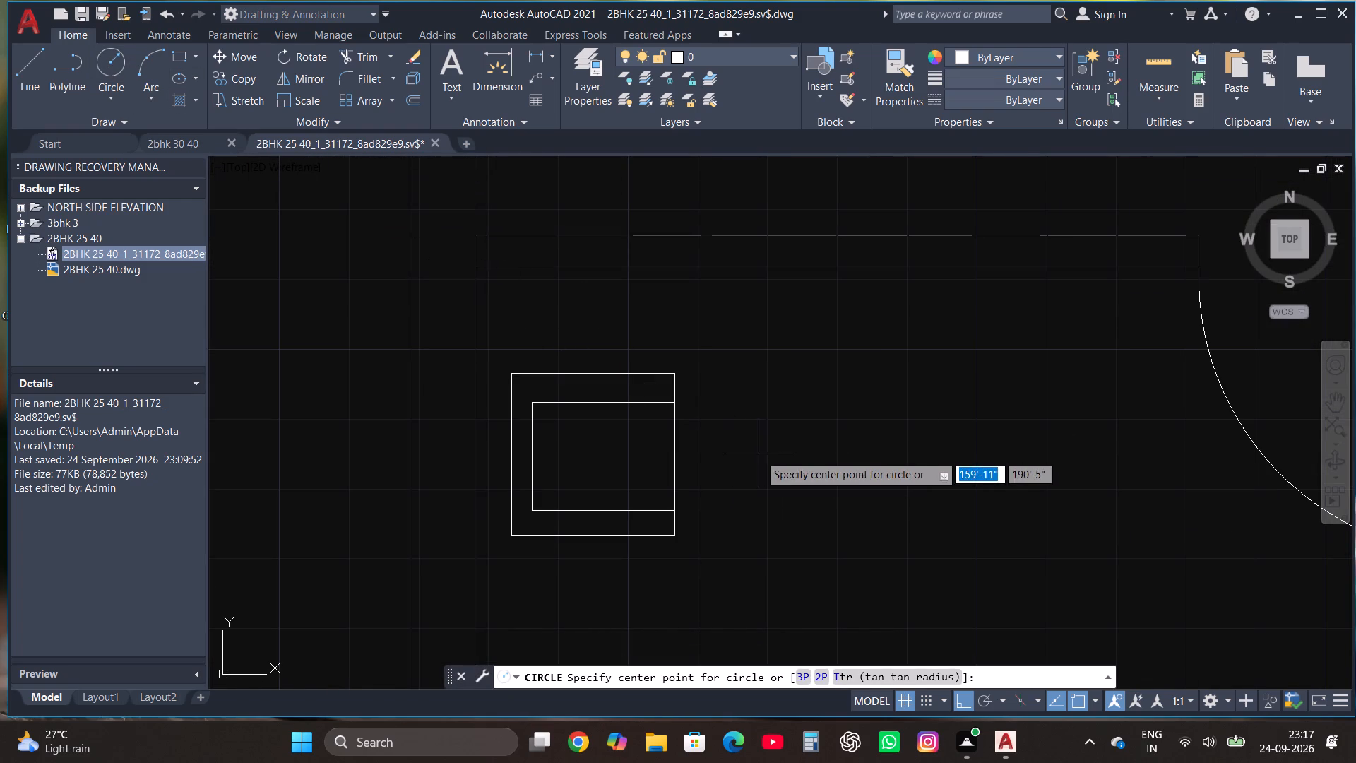
click(790, 451)
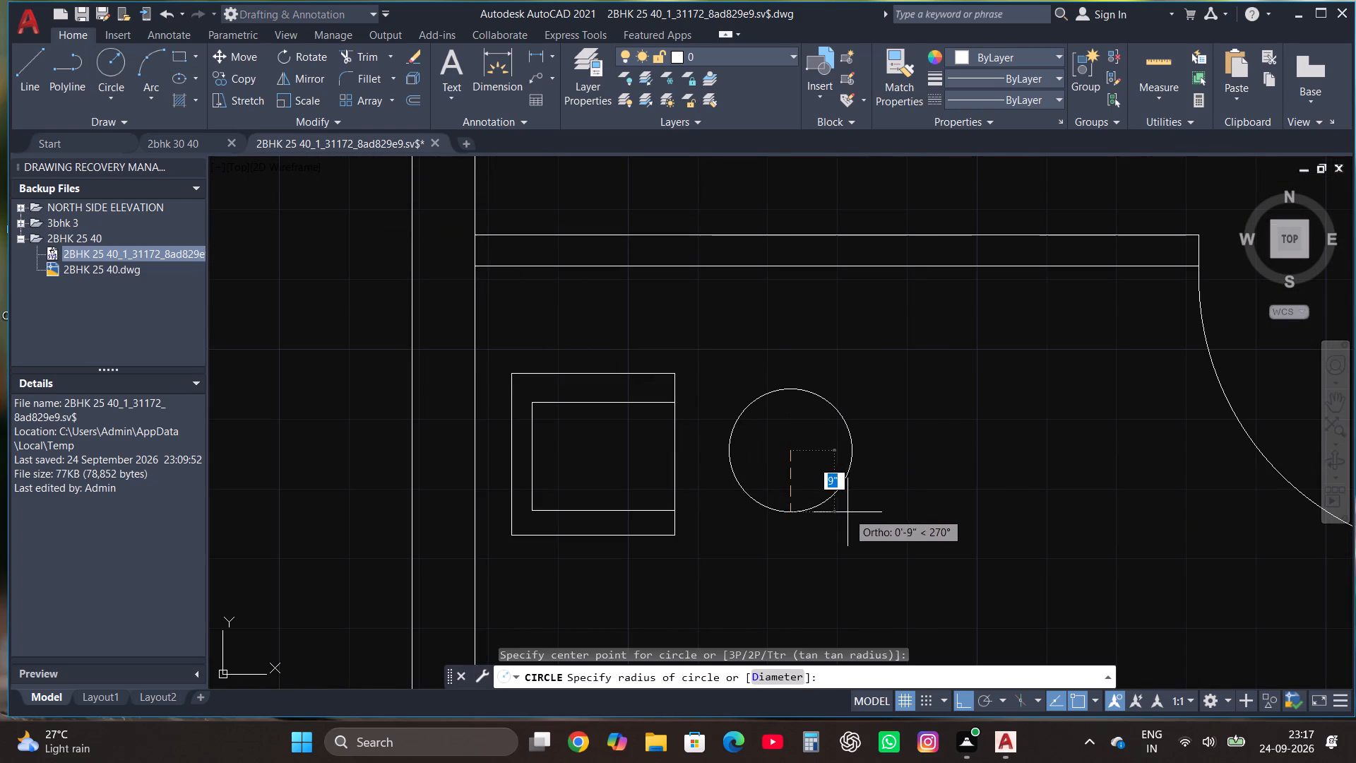
click(847, 512)
Mirror the whole chair across a north-south line through the round table's centre, keeping the original.
scroll(792, 498, down, 1)
scroll(866, 501, up, 1)
drag(640, 552, 638, 552)
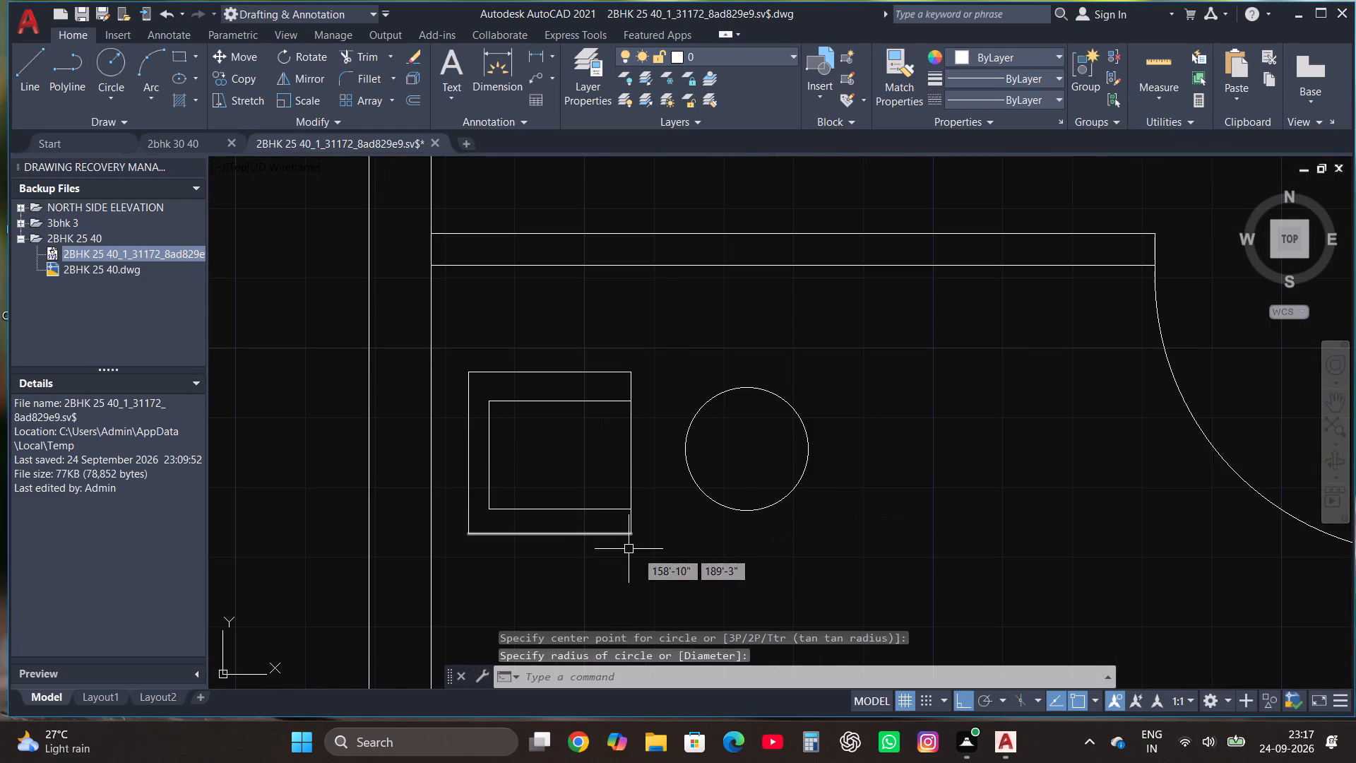
drag(638, 552, 635, 546)
click(453, 343)
click(309, 79)
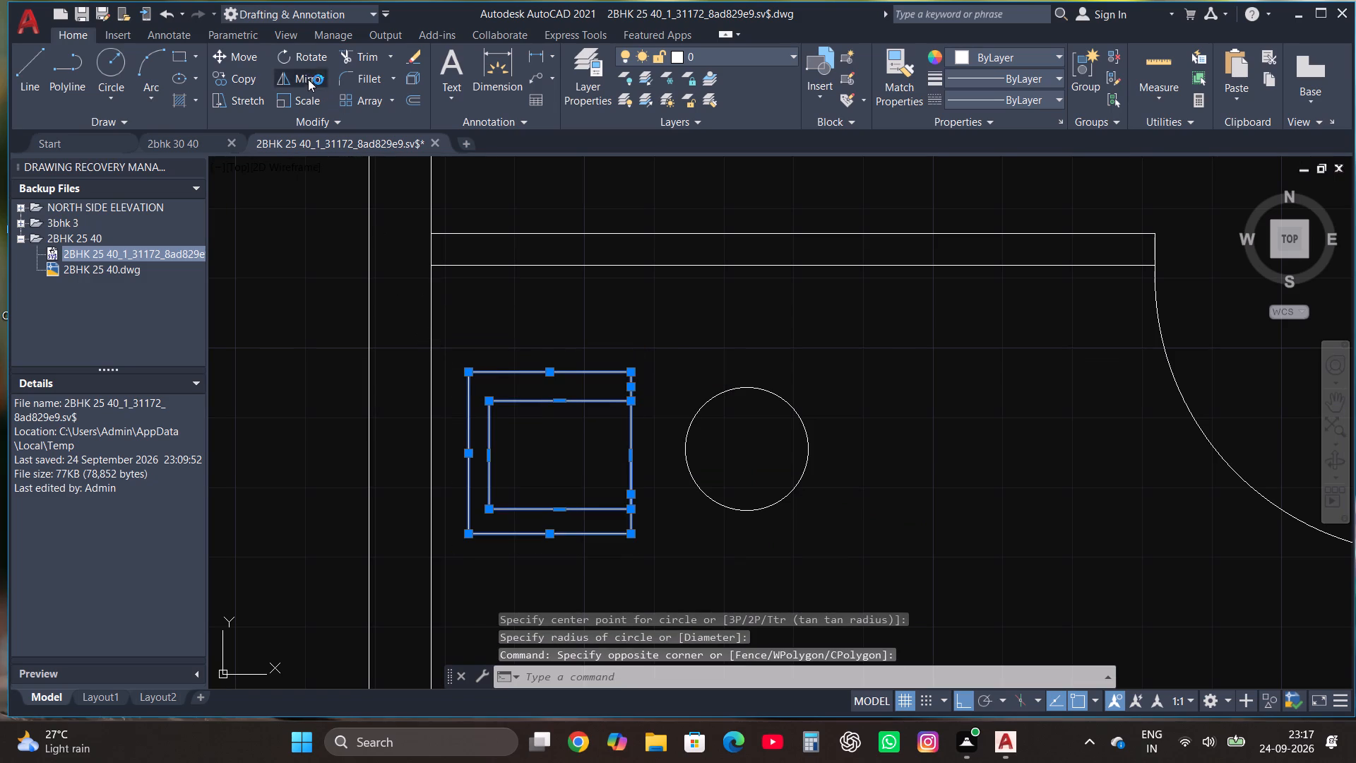
click(747, 448)
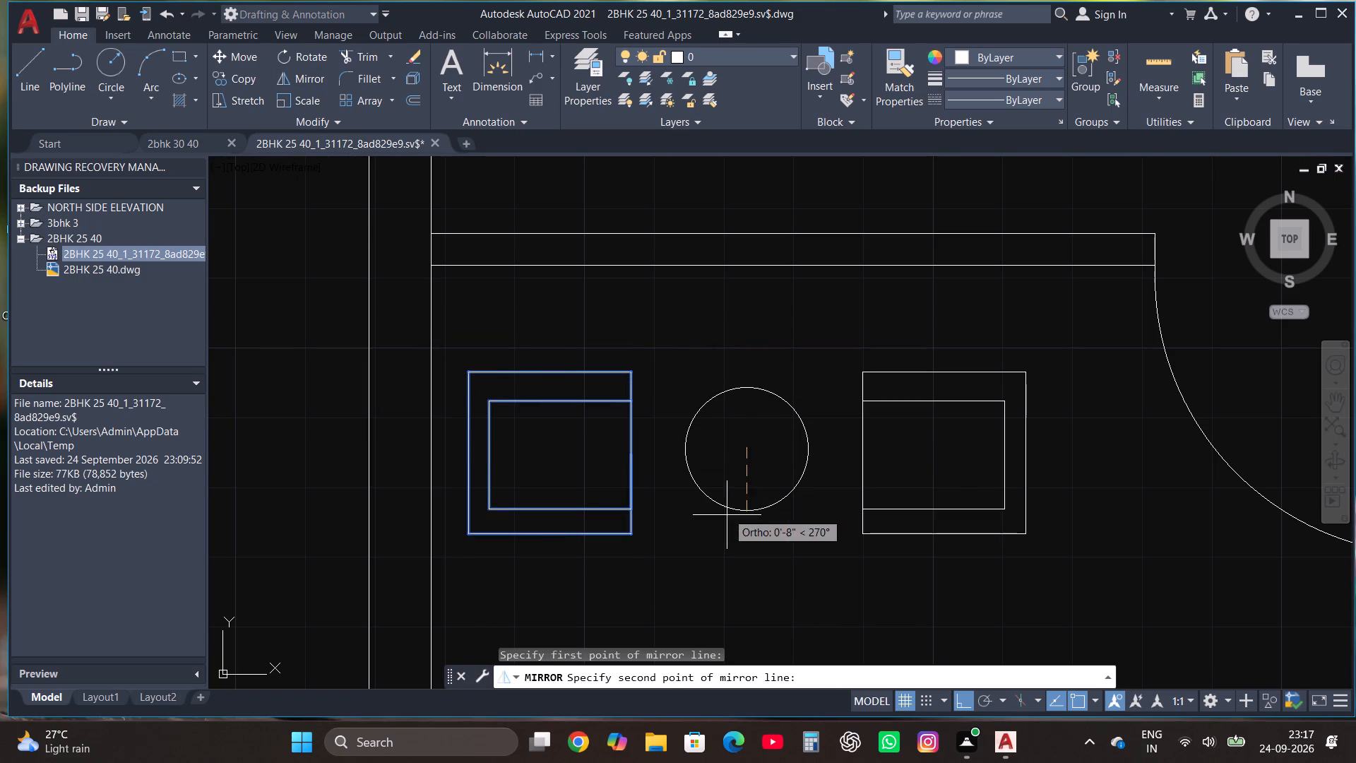
click(727, 515)
drag(768, 579, 727, 515)
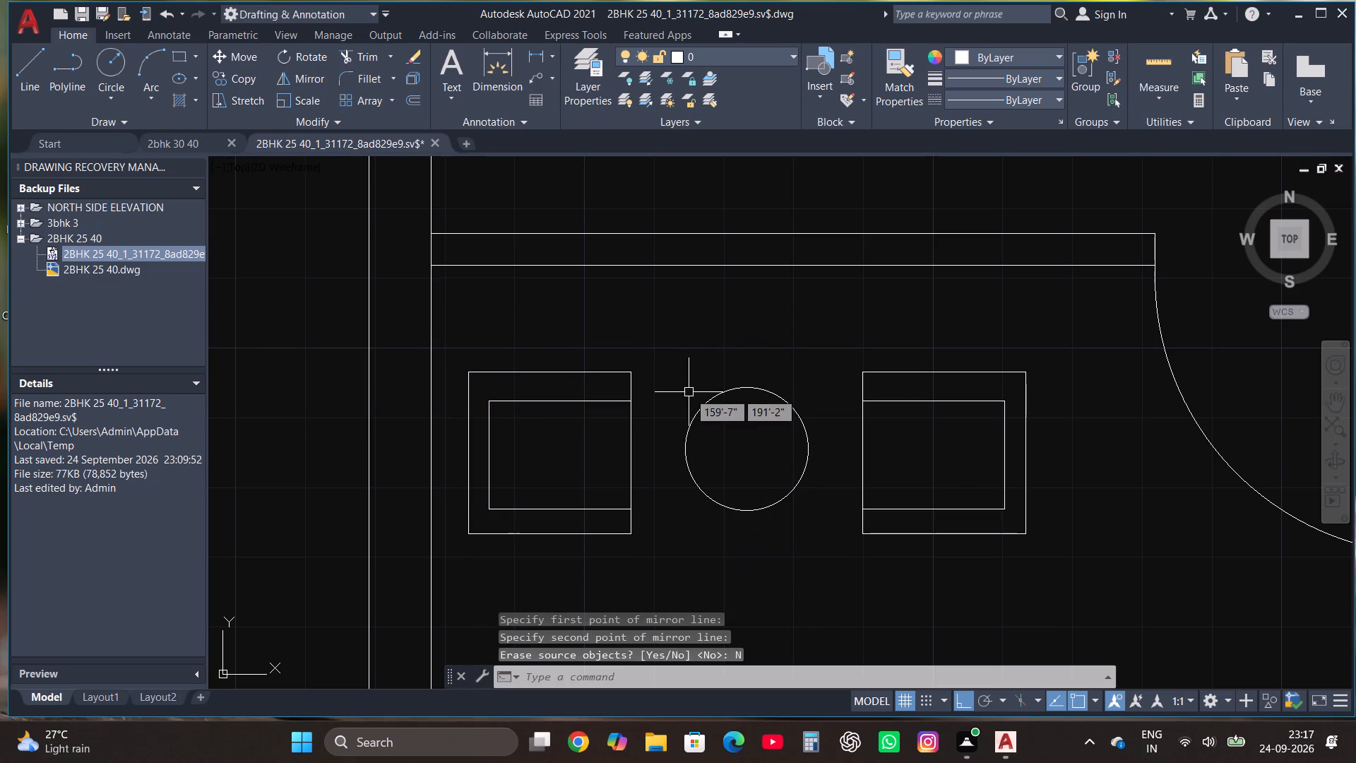
Move the whole west chair about 4" due west, closer to the outer wall.
scroll(630, 377, down, 1)
scroll(726, 382, down, 1)
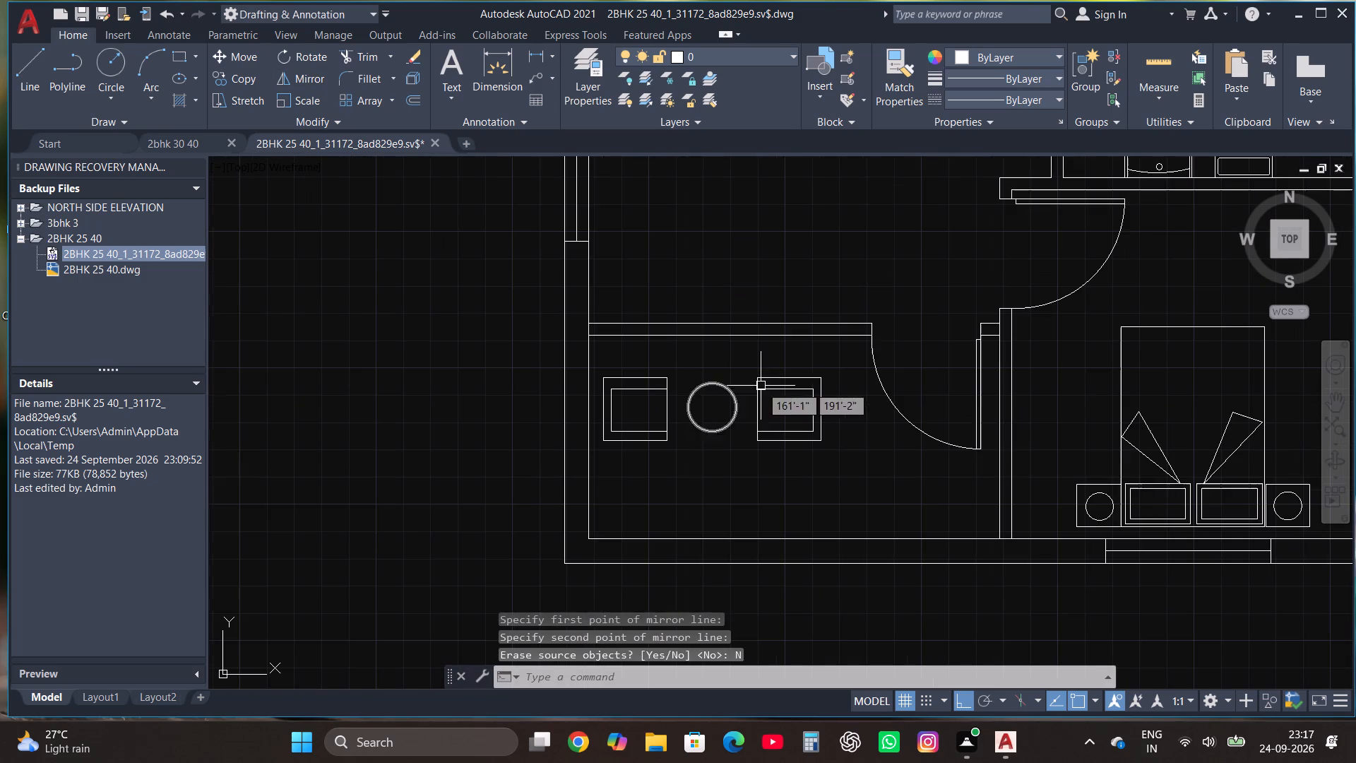
scroll(661, 435, up, 2)
click(706, 471)
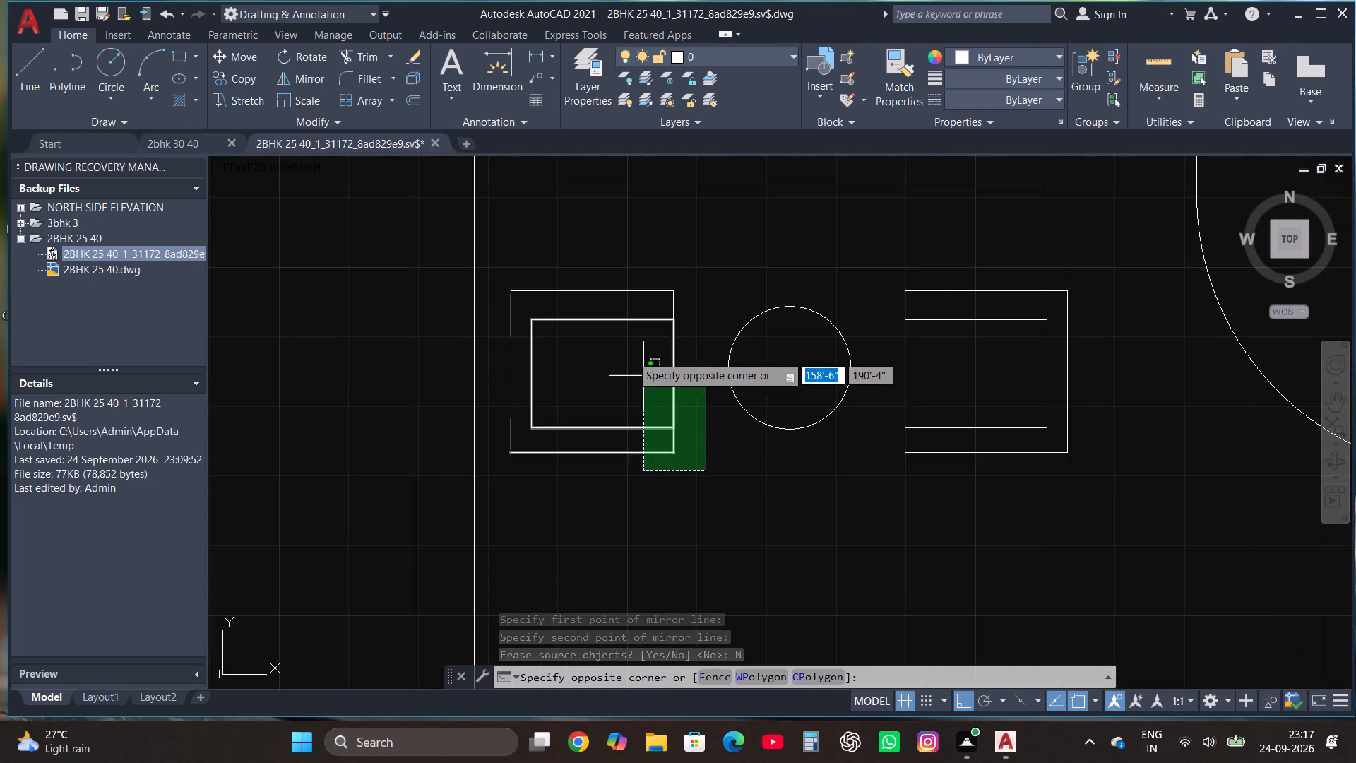
click(494, 267)
click(242, 54)
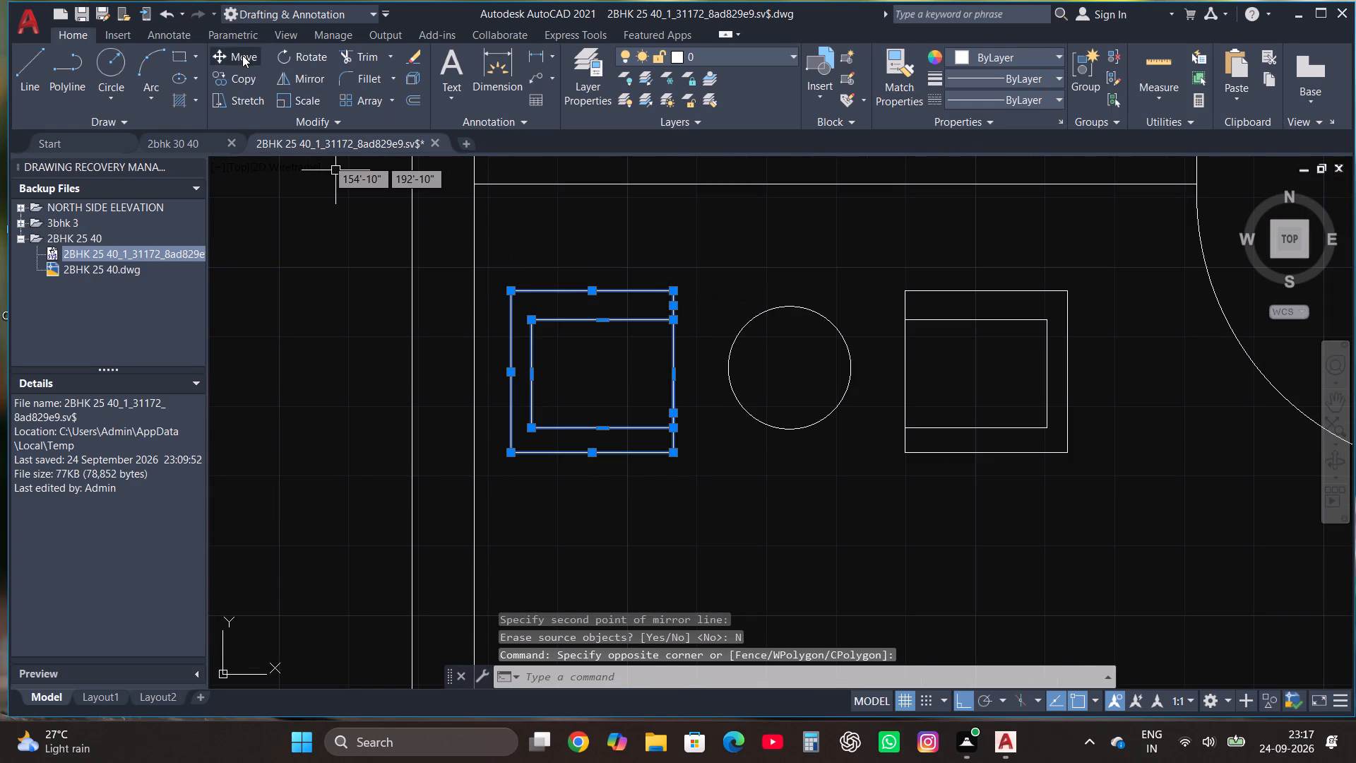
click(580, 373)
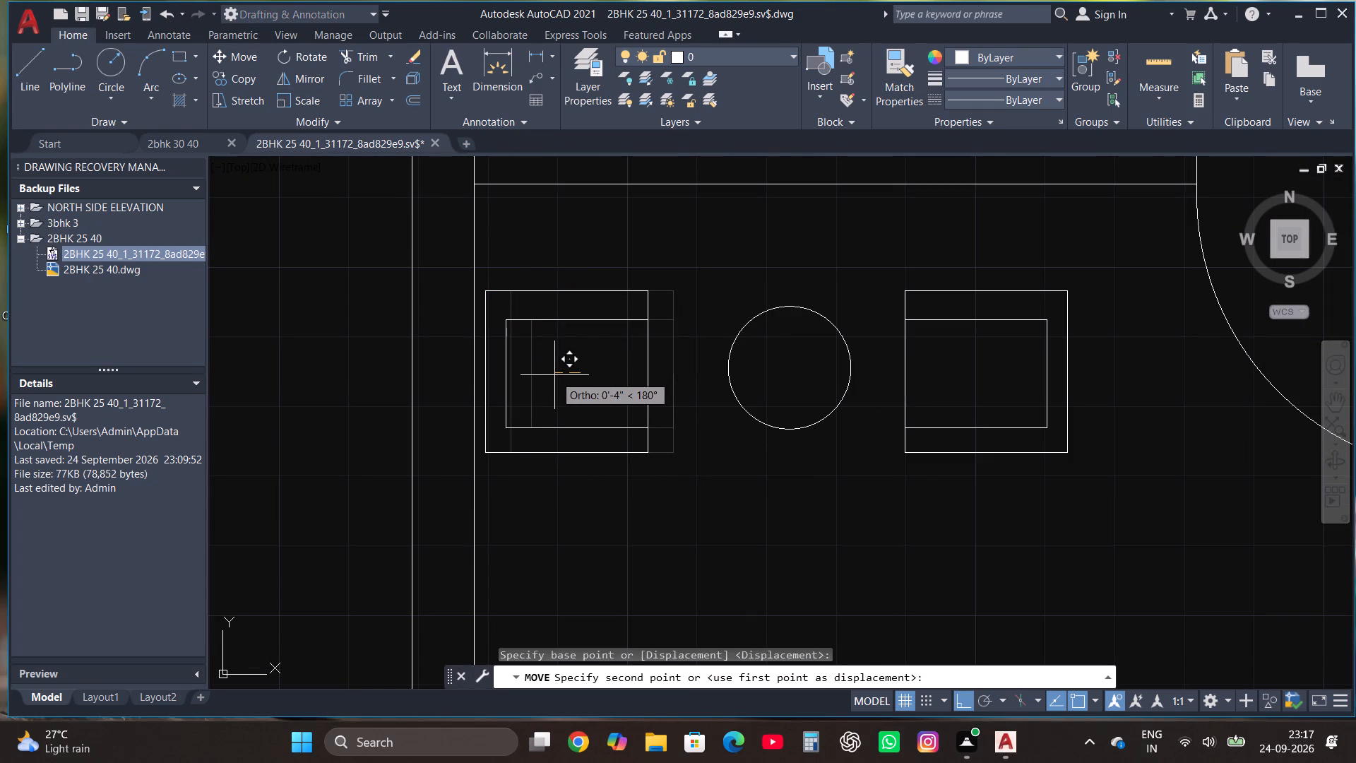
click(553, 375)
Move the round table about 10" due west, close to the west chair.
click(722, 371)
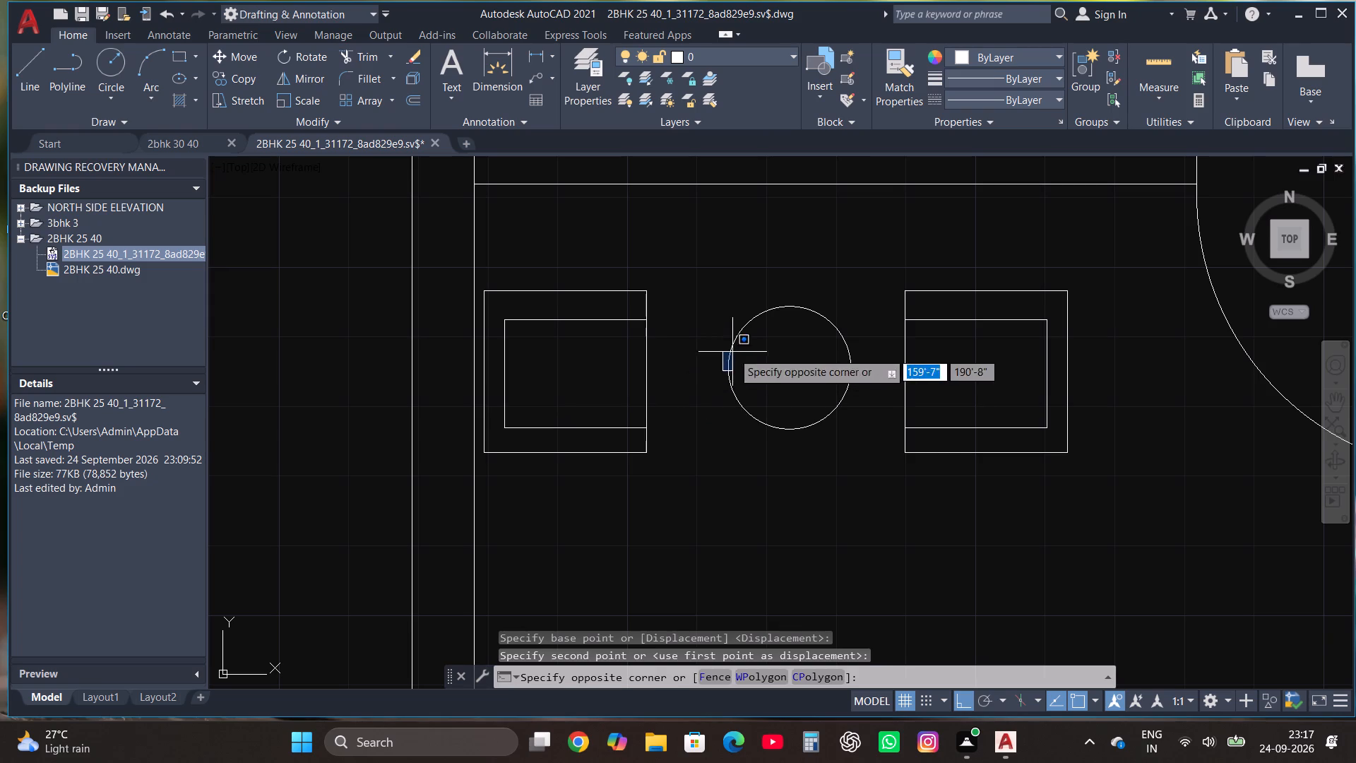
click(732, 352)
click(733, 358)
click(242, 59)
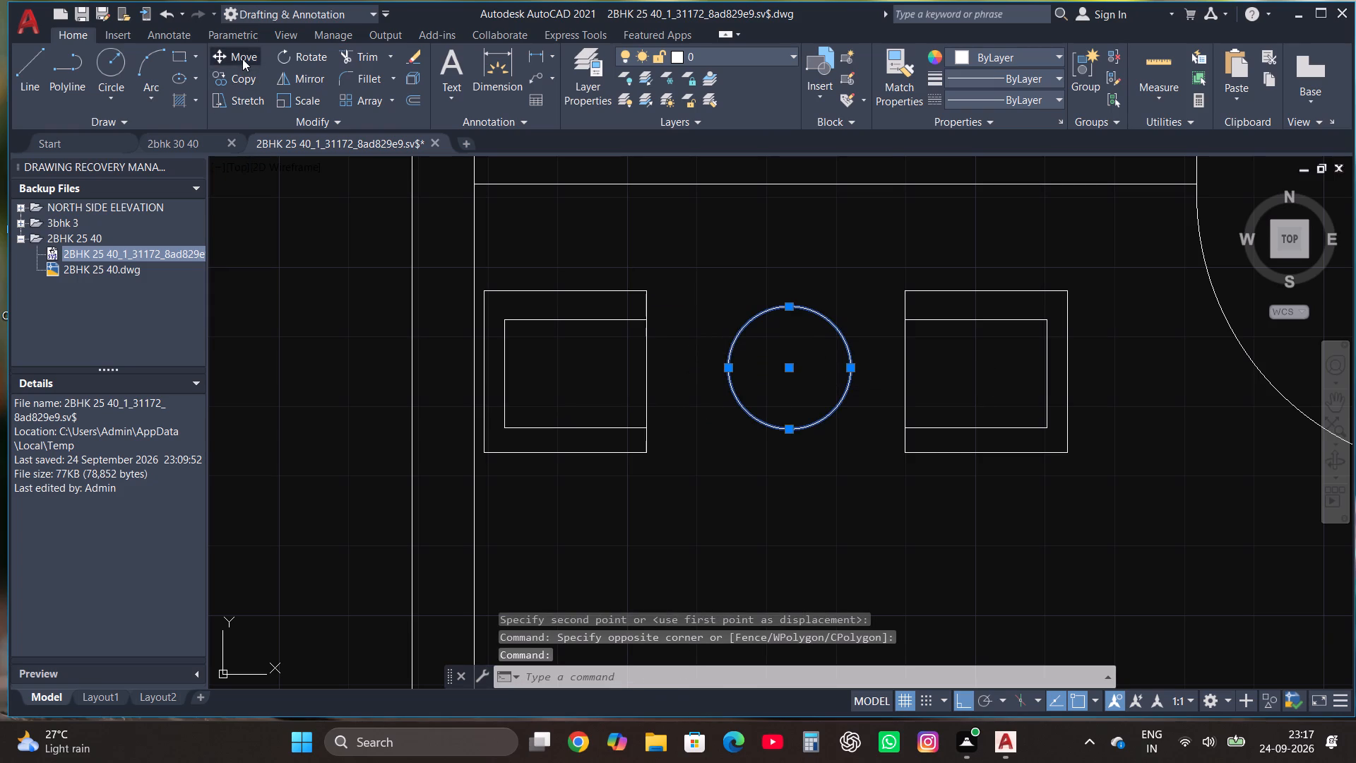
click(773, 377)
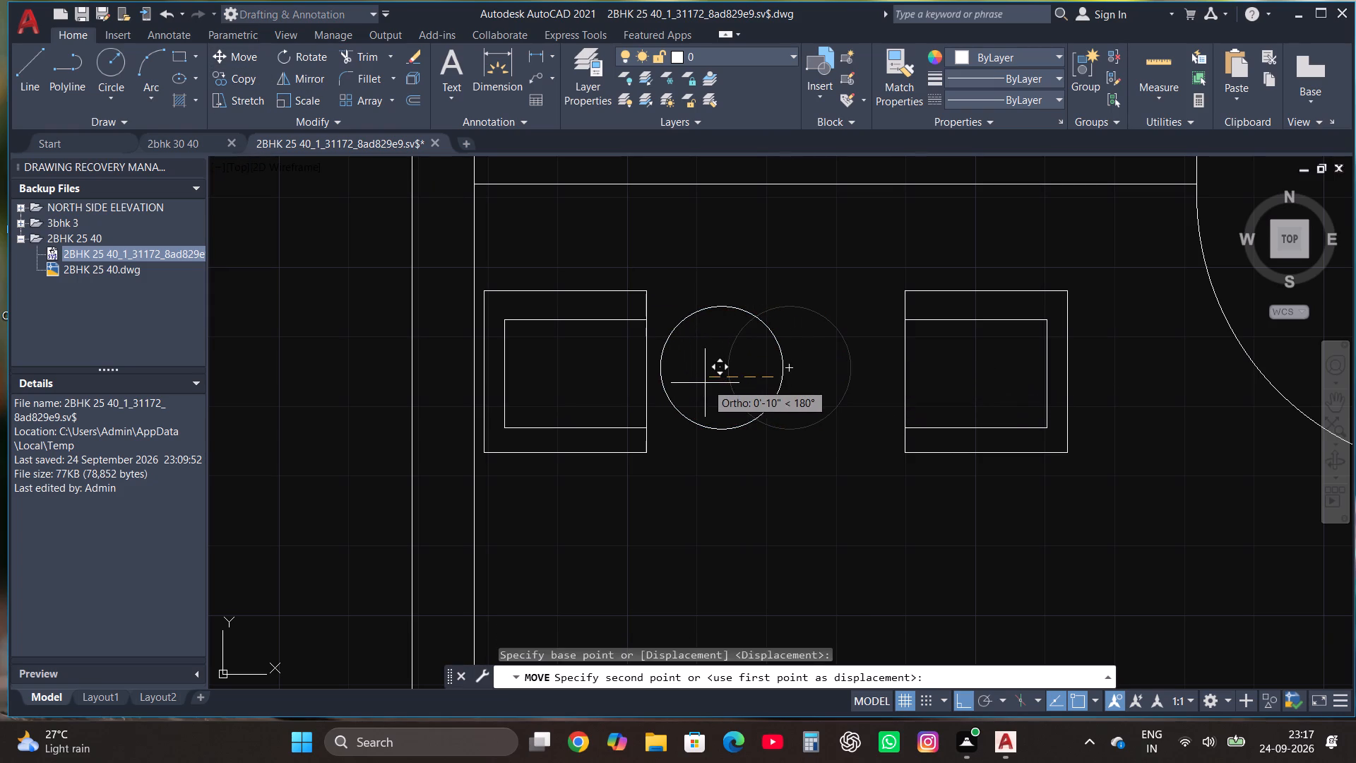
click(701, 383)
Move the whole east chair about 1'-4" due west, close to the round table.
drag(1099, 469, 1090, 461)
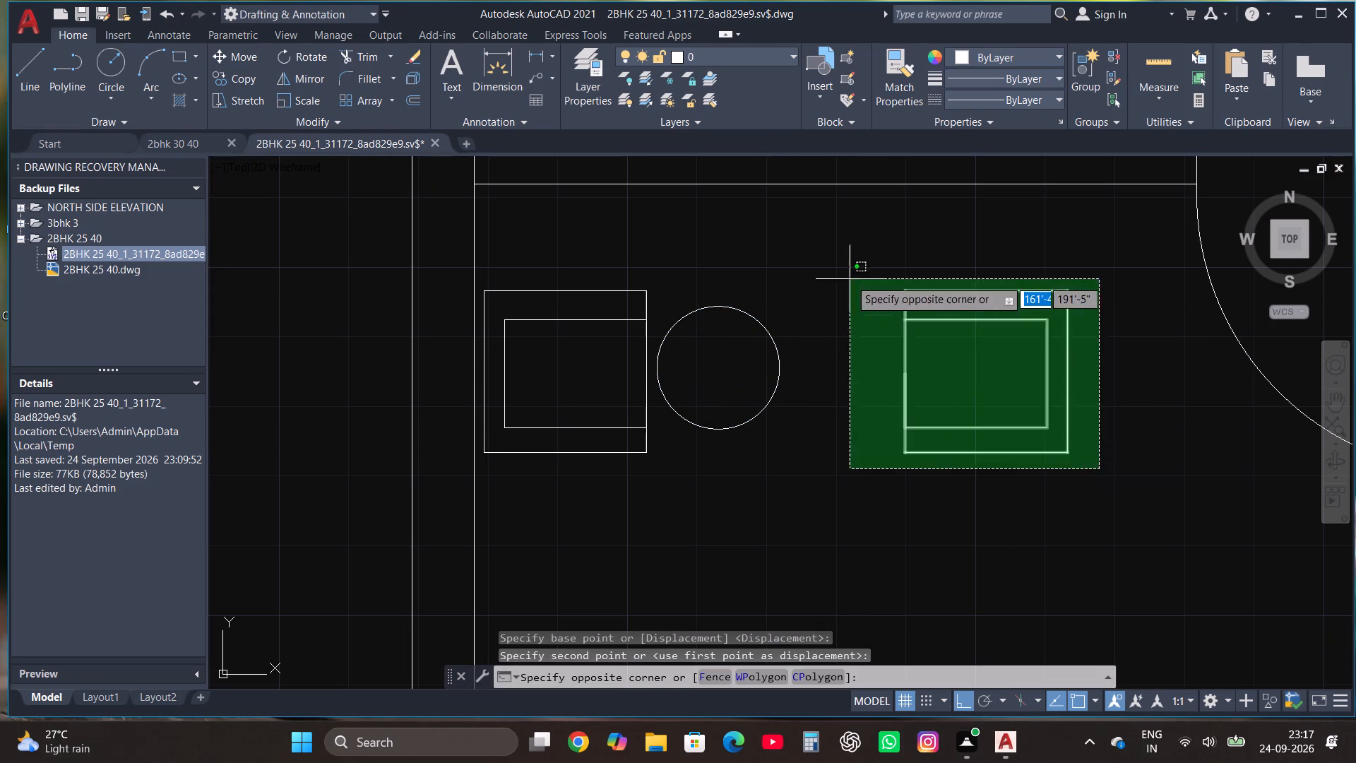
click(848, 278)
click(230, 59)
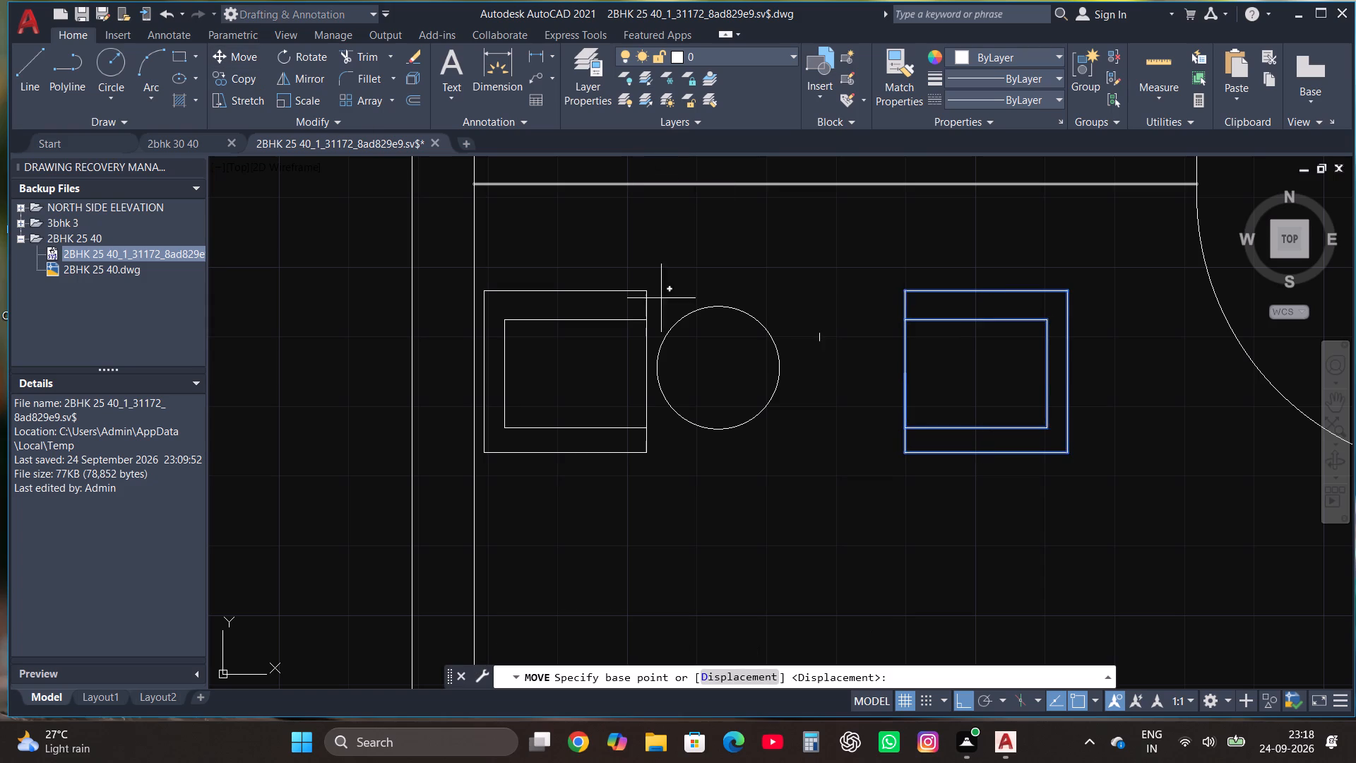
click(957, 391)
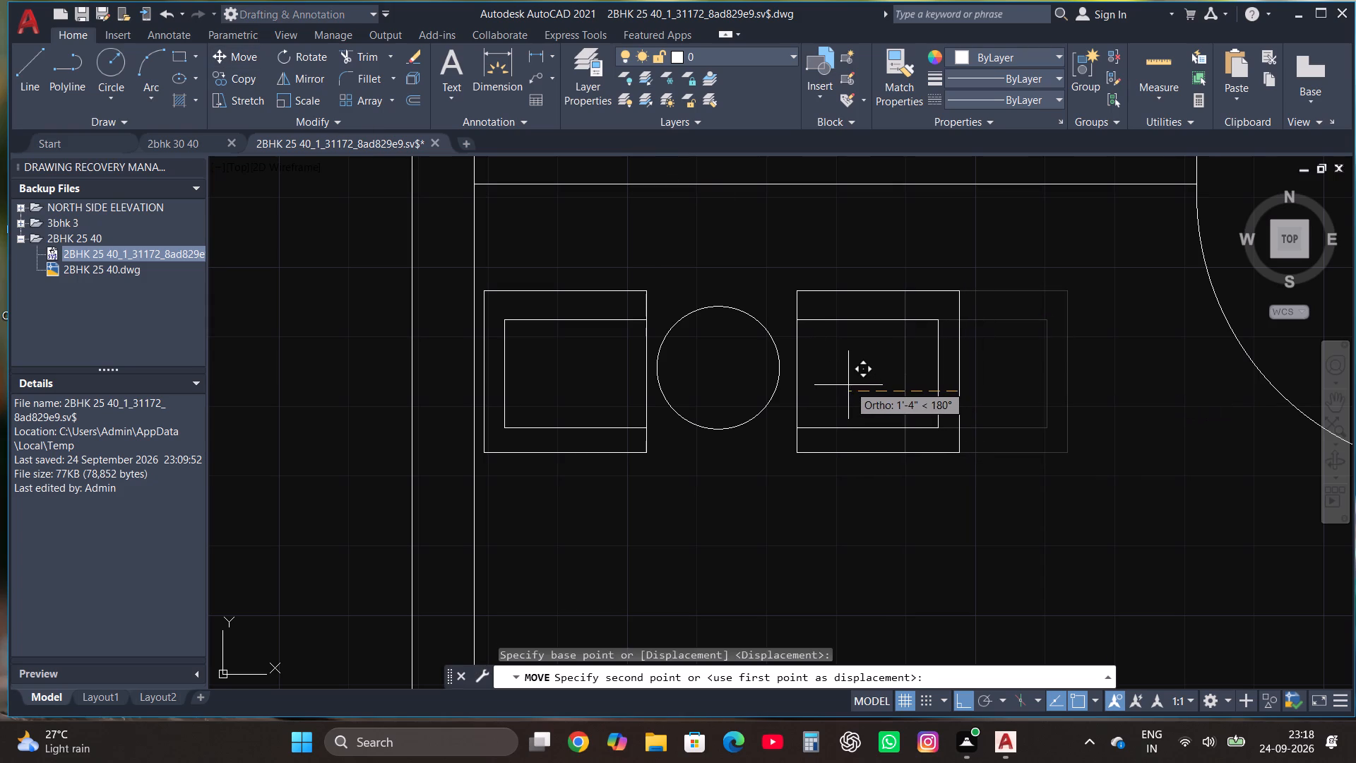
click(843, 384)
scroll(790, 514, down, 2)
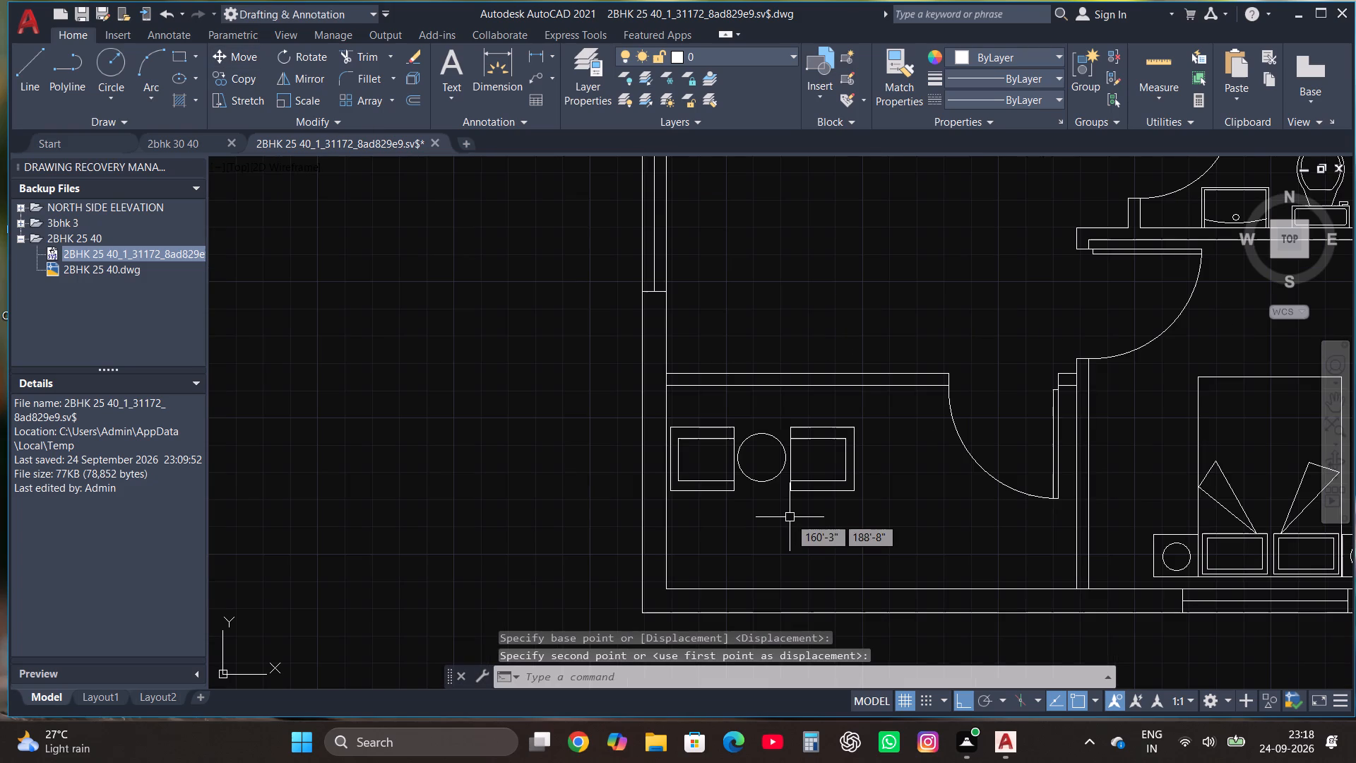
scroll(793, 524, down, 1)
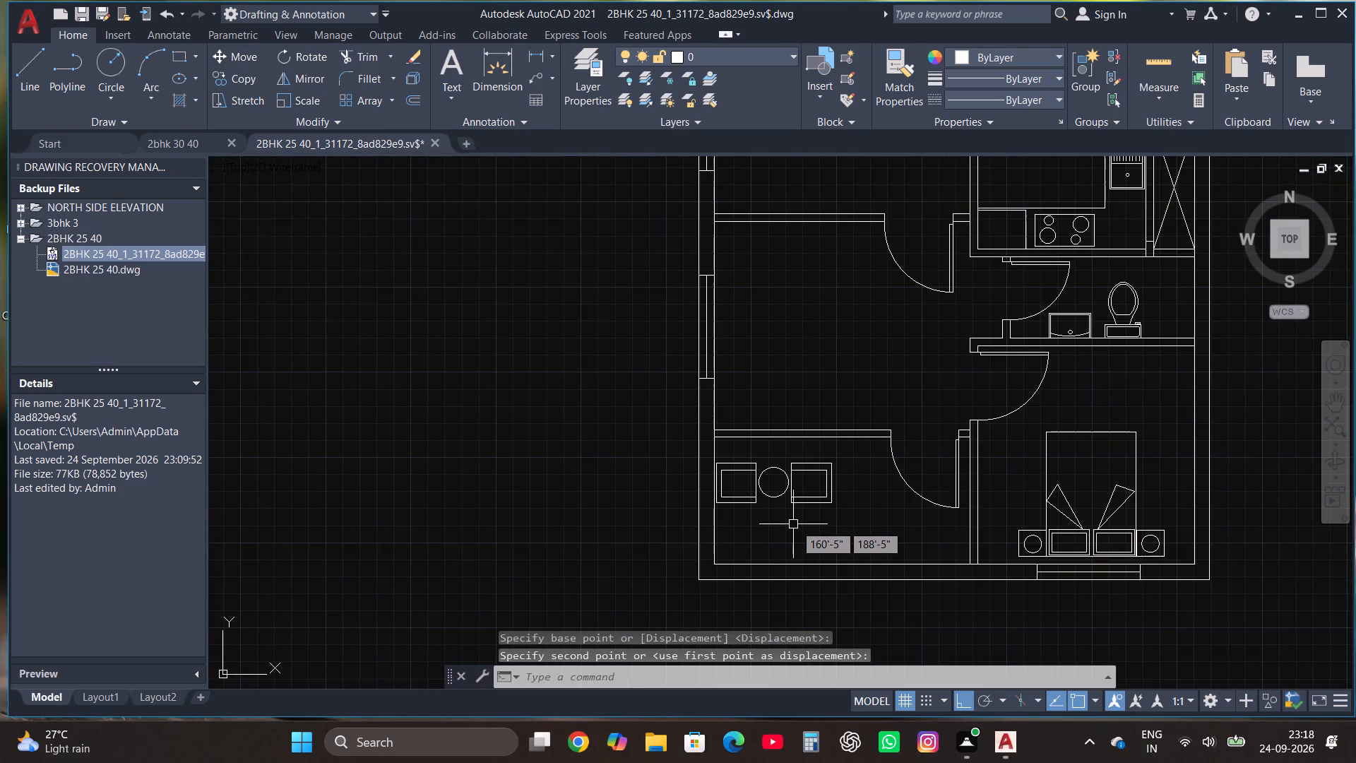
In the room north of the chair-and-table set, draw a line 3' north from the south wall near the door, continuing west partway across.
scroll(799, 526, down, 1)
scroll(854, 393, up, 2)
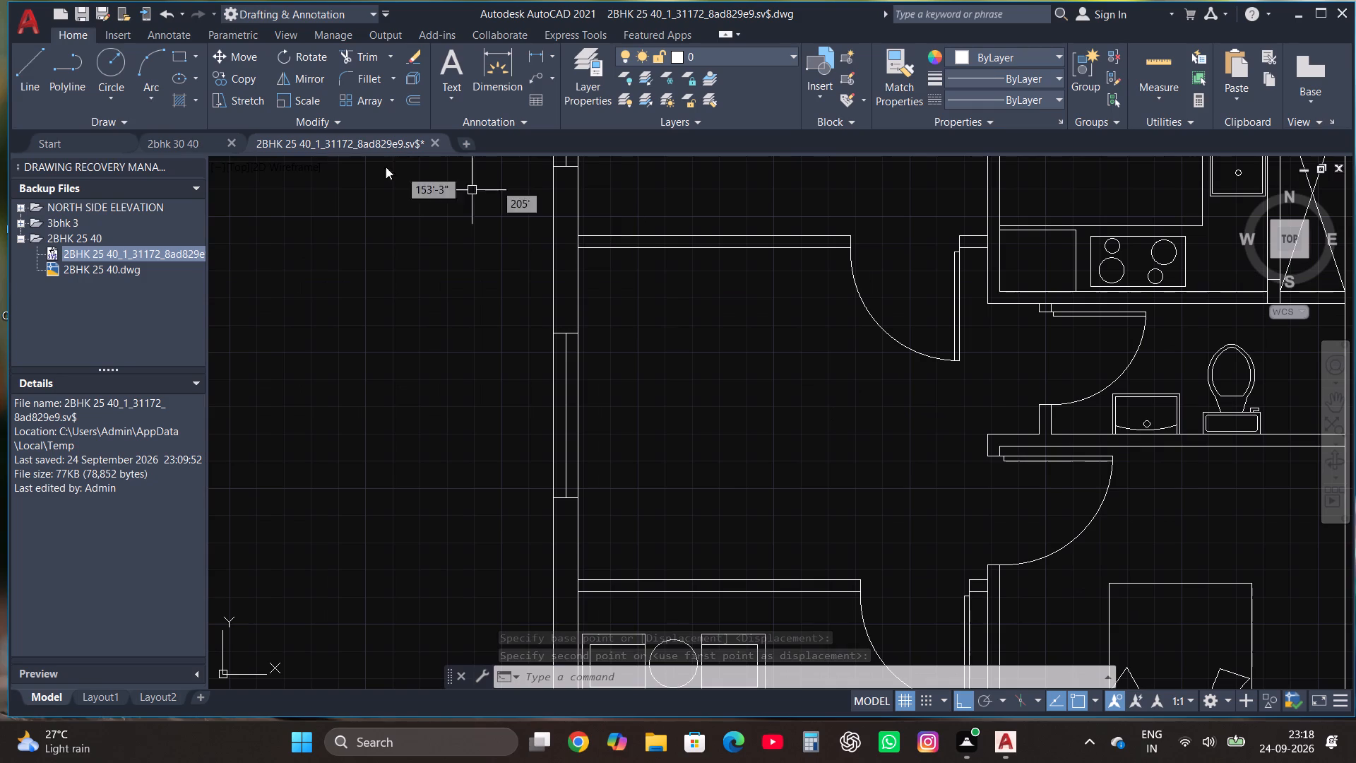
click(18, 76)
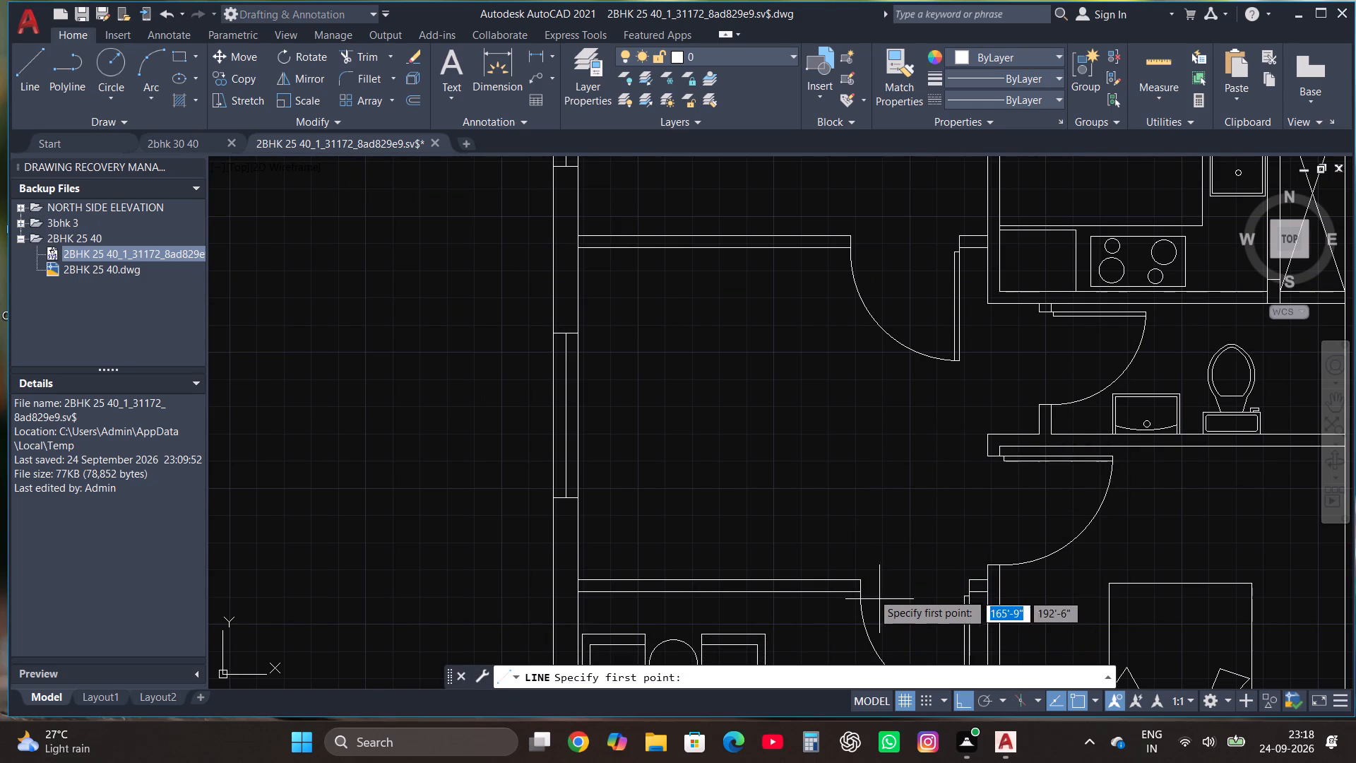
click(848, 581)
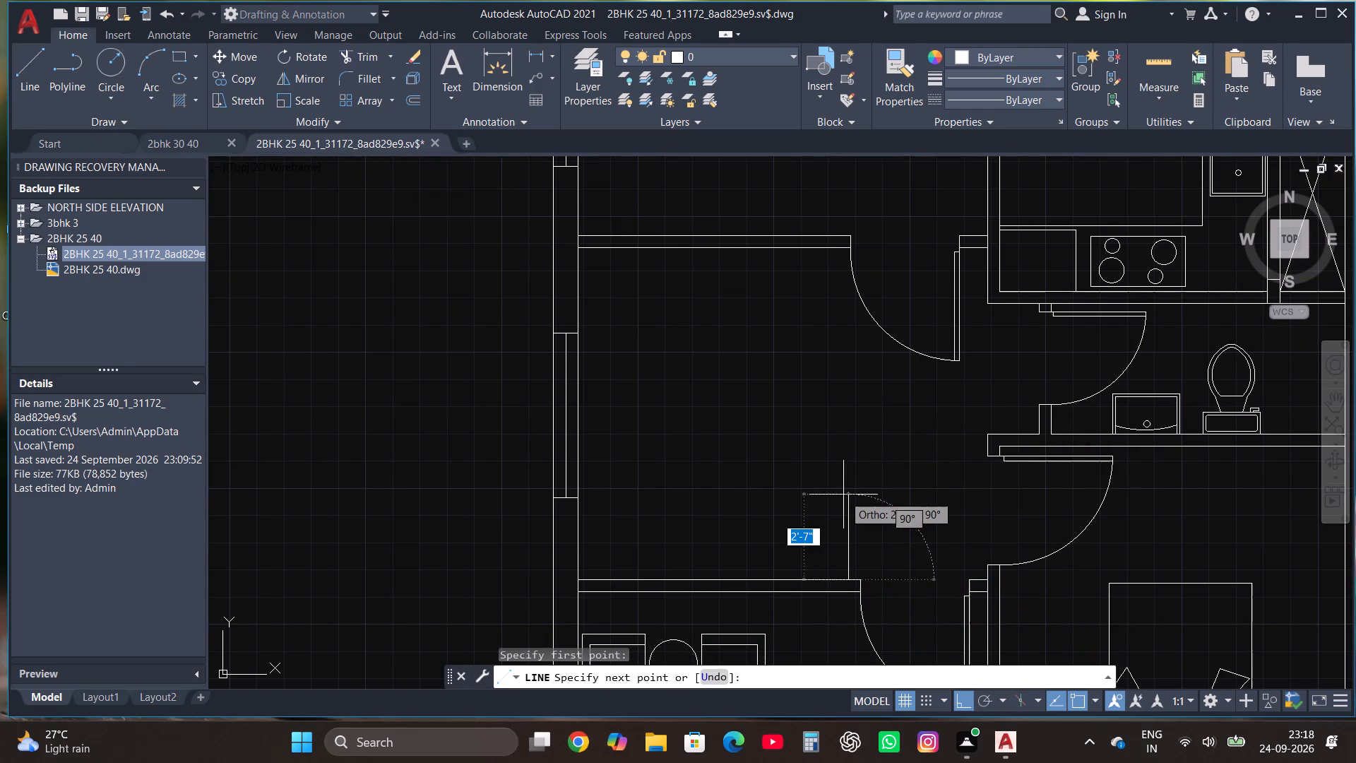
text(3')
key(Return)
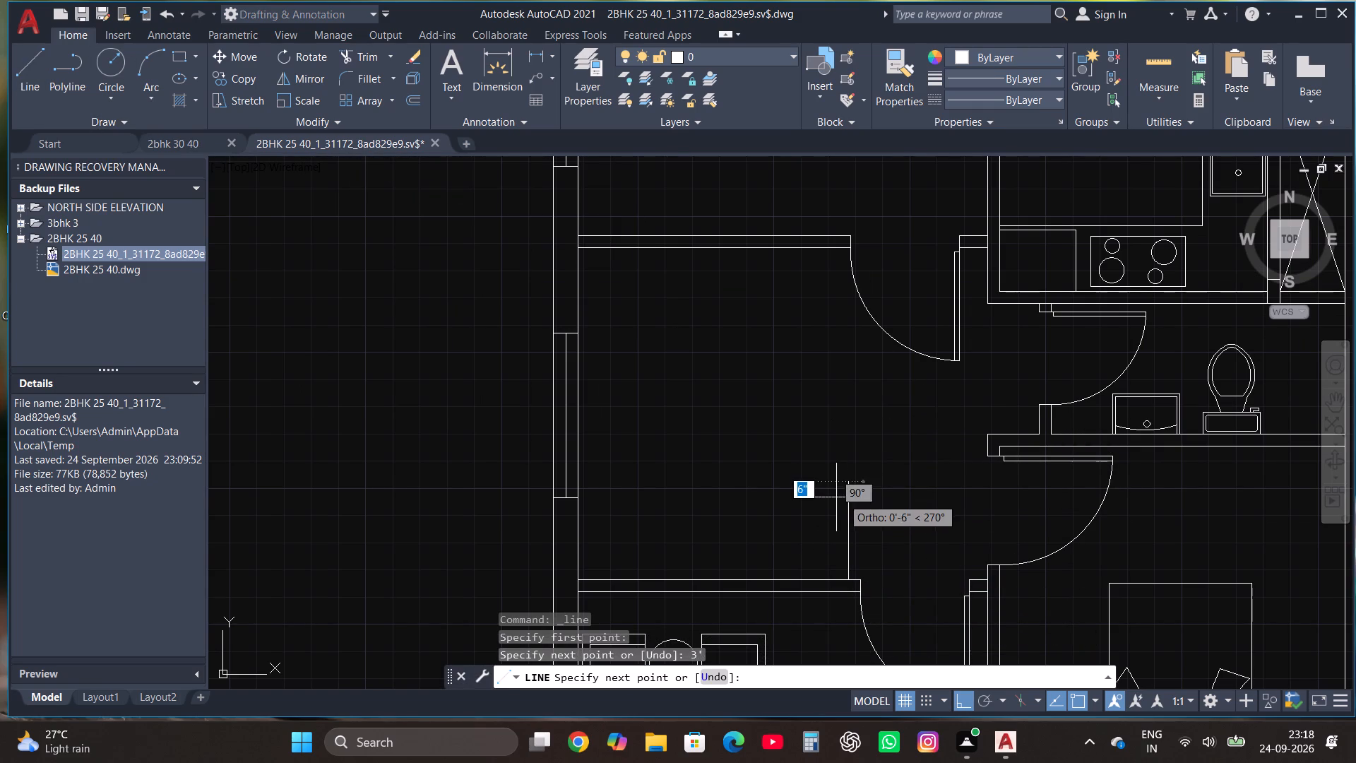
click(668, 499)
Draw a line from the same room's northwest inner corner 3' south, continuing east to just short of the north door opening.
click(25, 63)
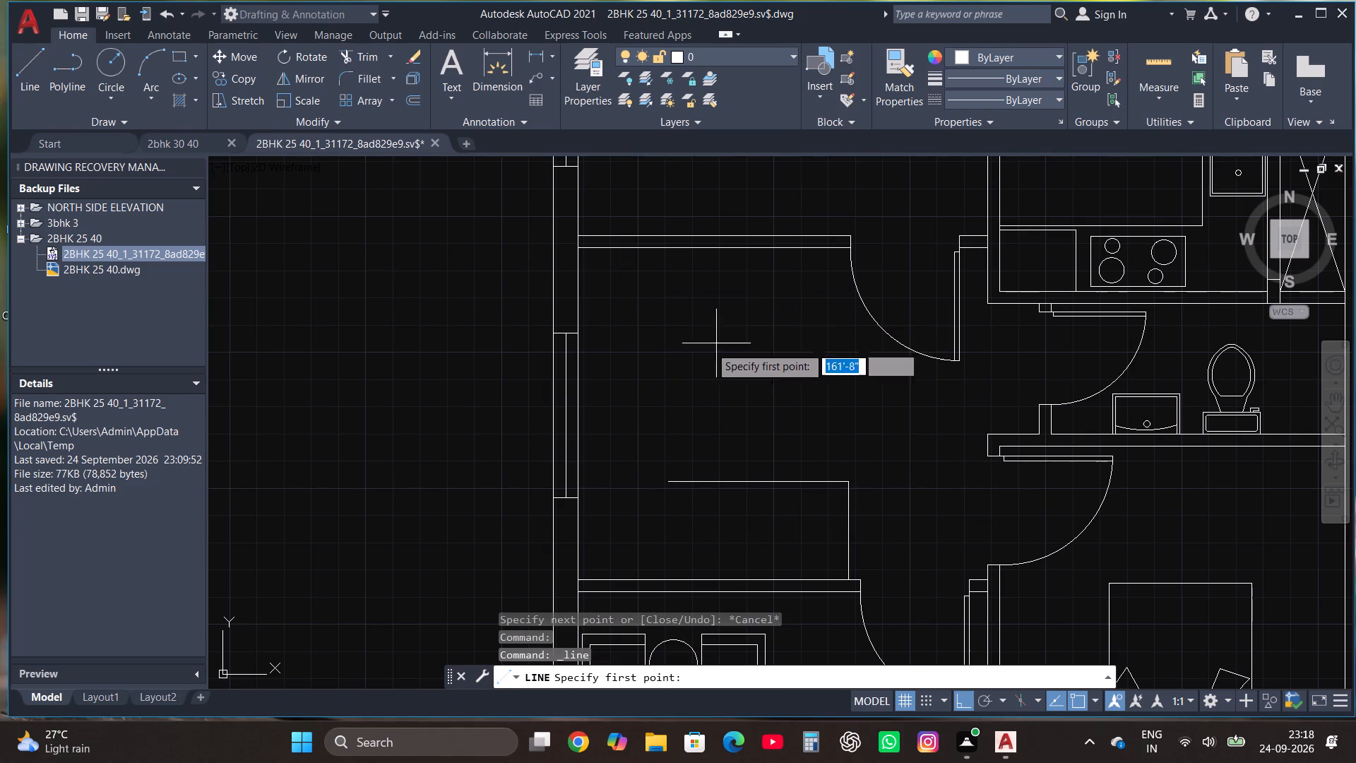
click(578, 247)
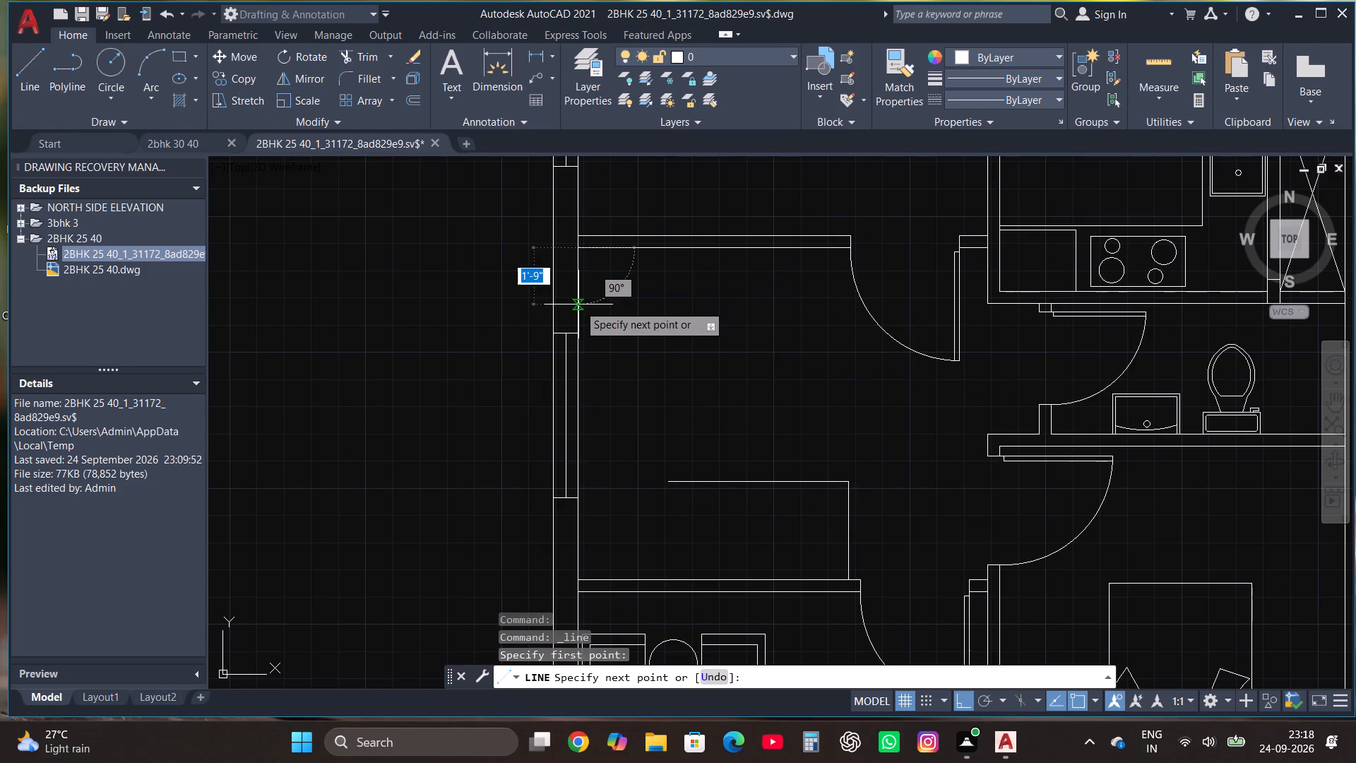
text(3')
key(Return)
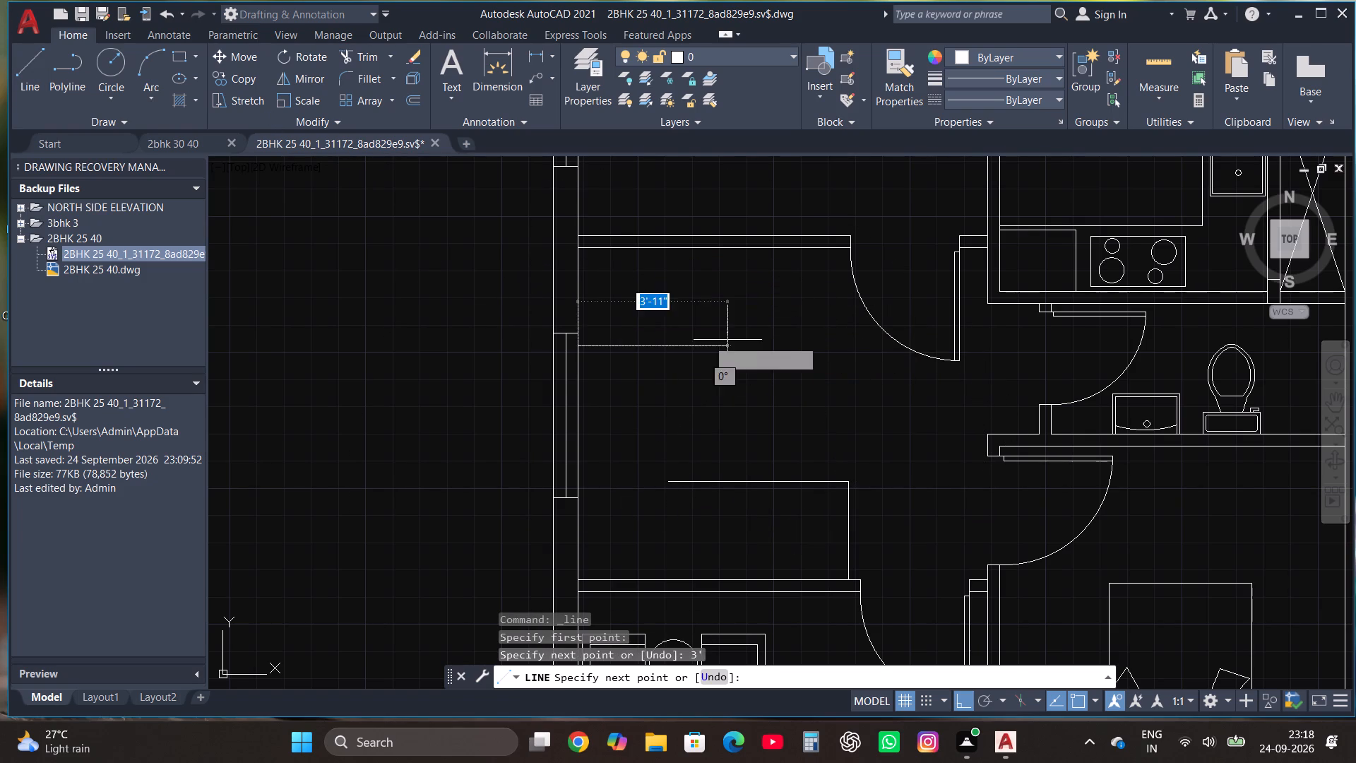
click(814, 349)
Draw a line from the northwest inner corner 3' east along the north wall, continuing south past the southern east-west line.
click(29, 78)
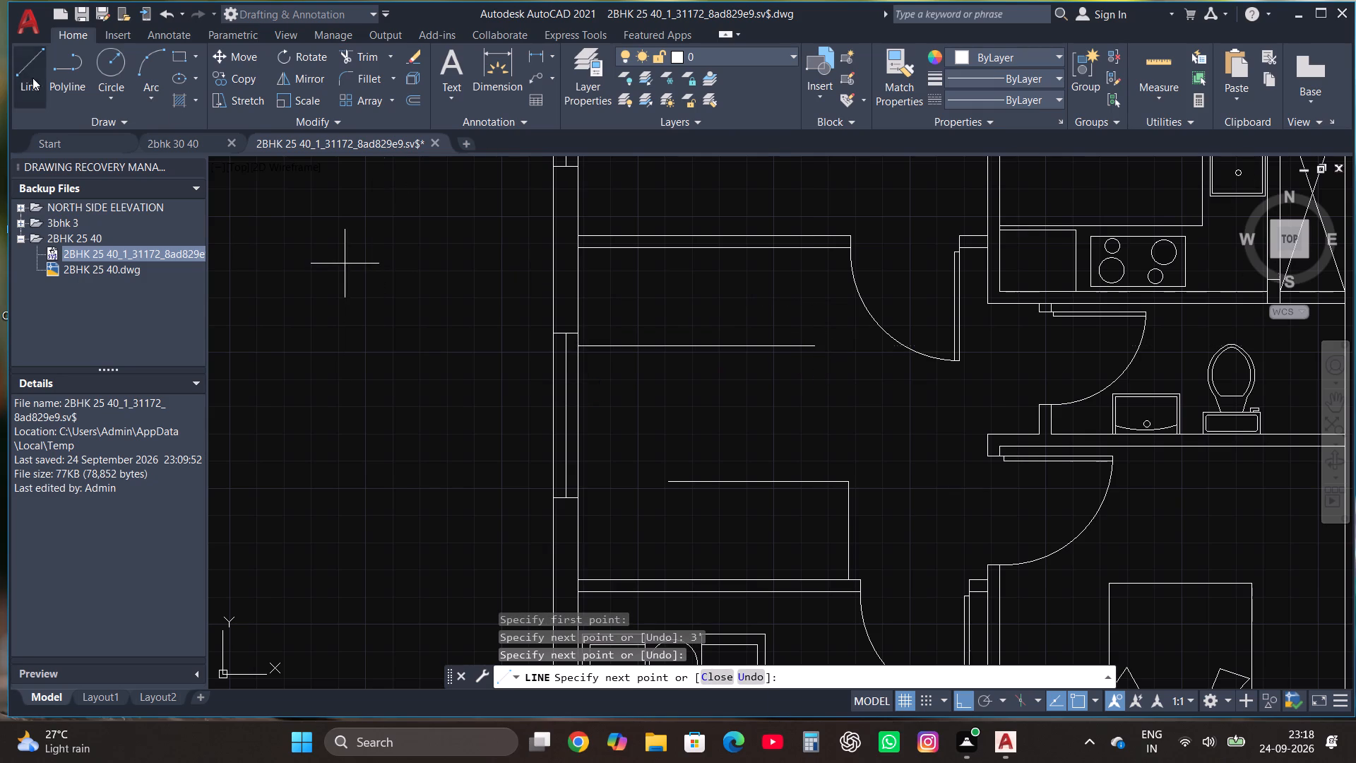
click(575, 249)
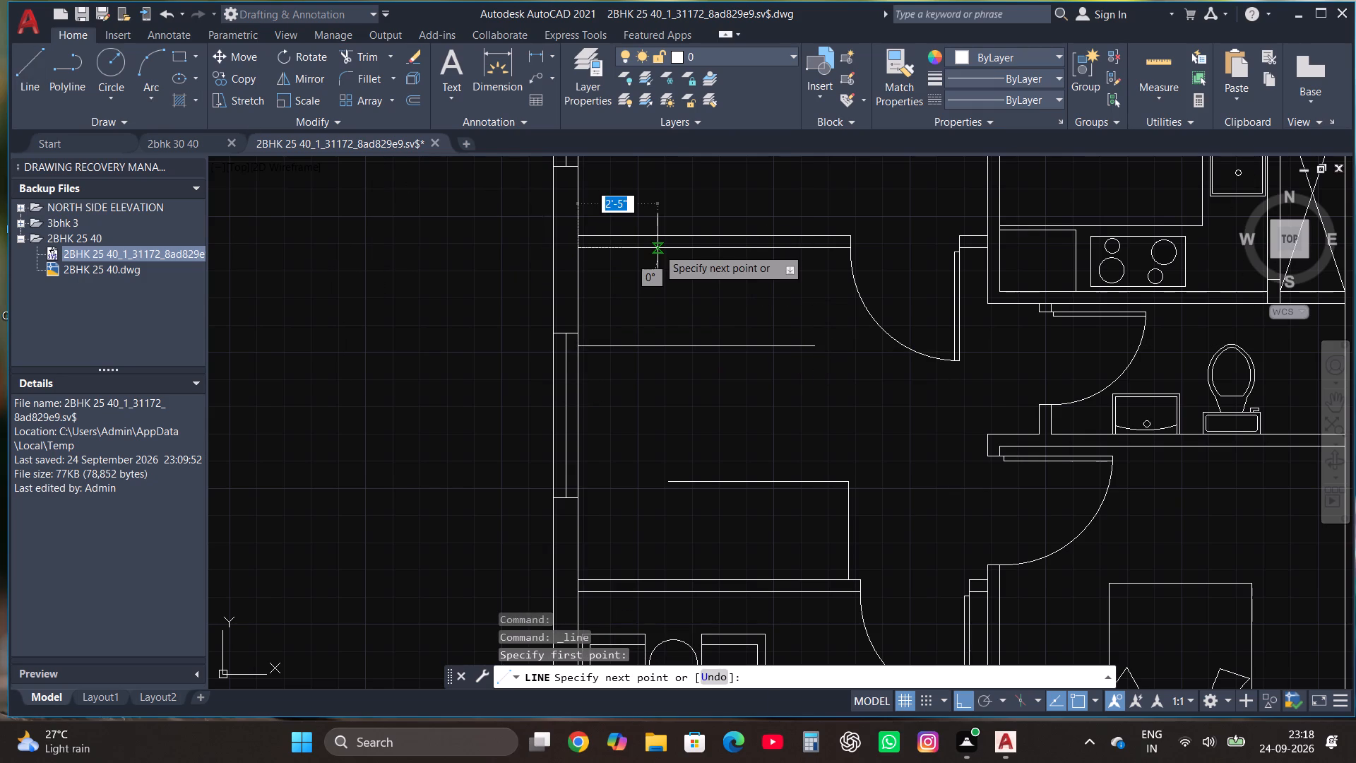
text(3')
key(Return)
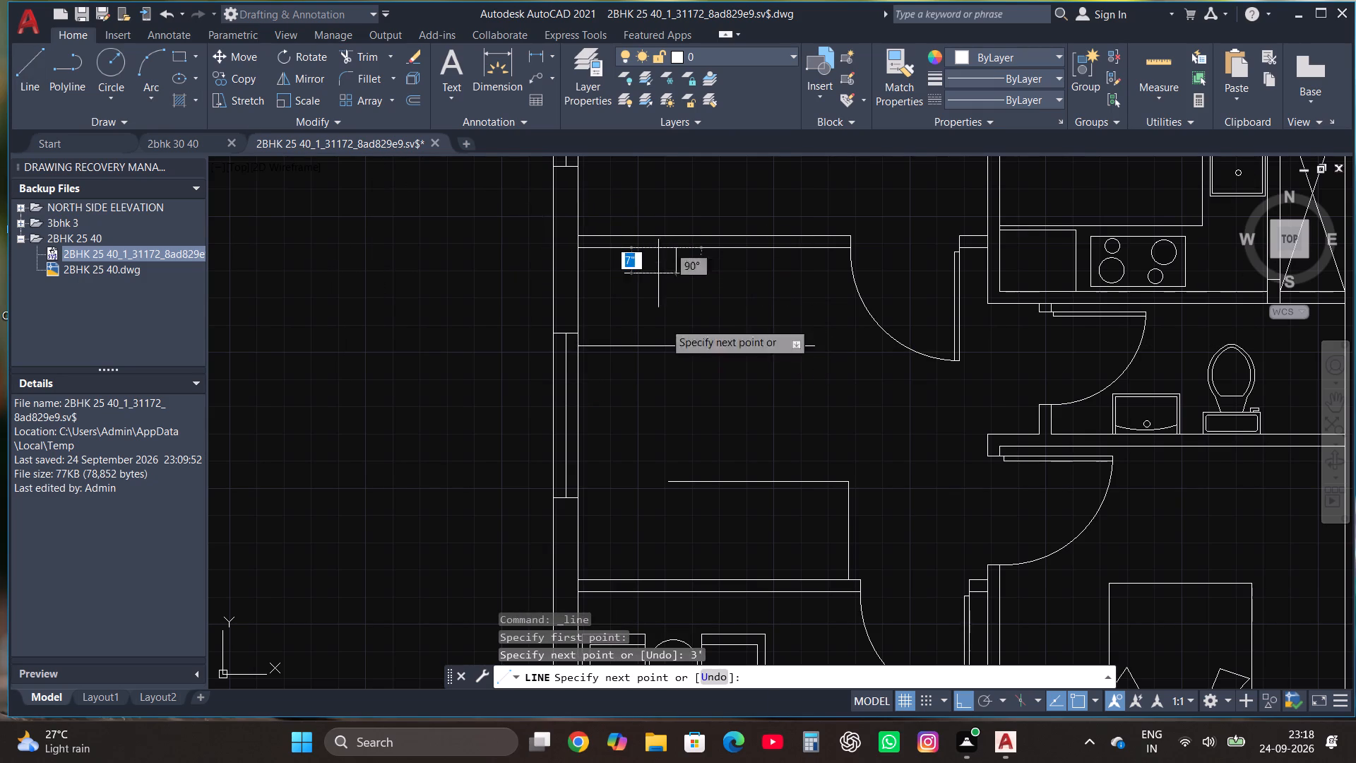
click(693, 510)
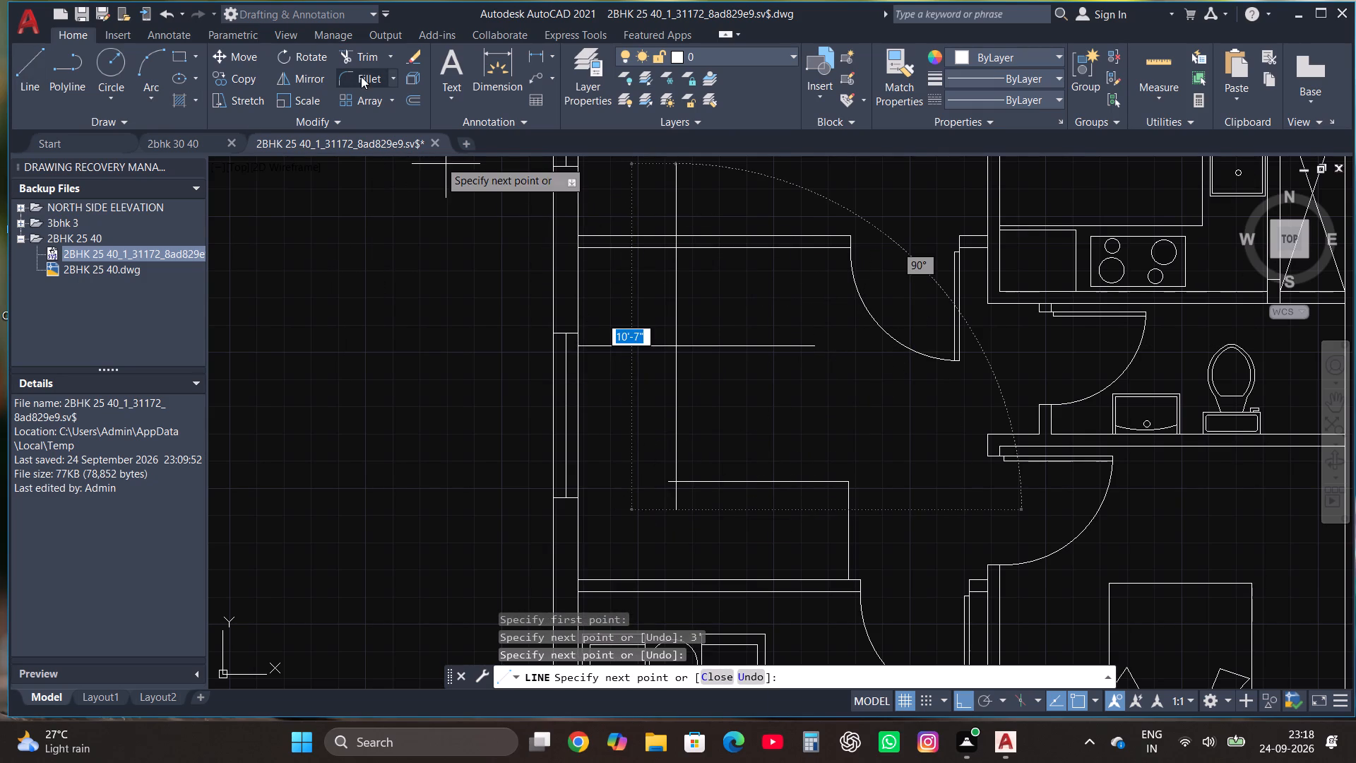
Fillet the new north-south line with the northern and southern east-west lines to form two square corners.
click(360, 76)
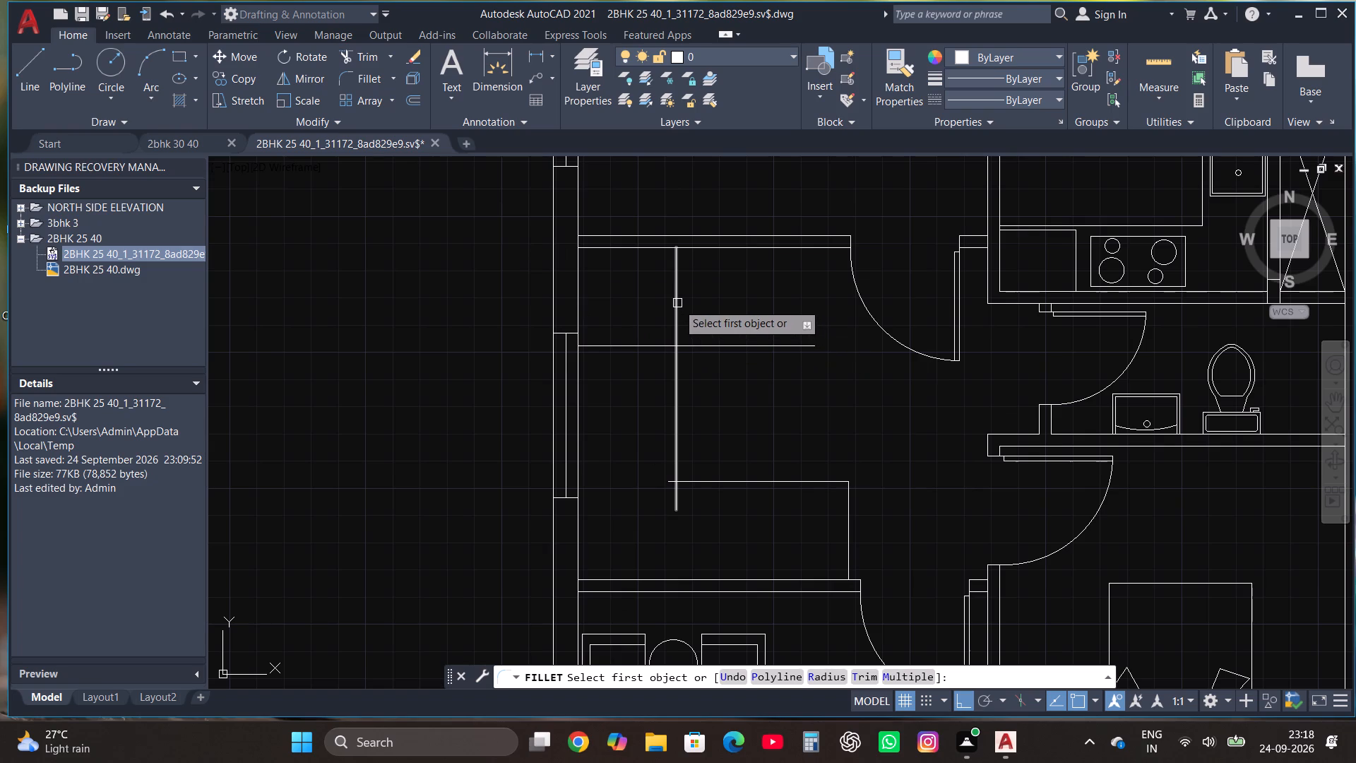
click(708, 343)
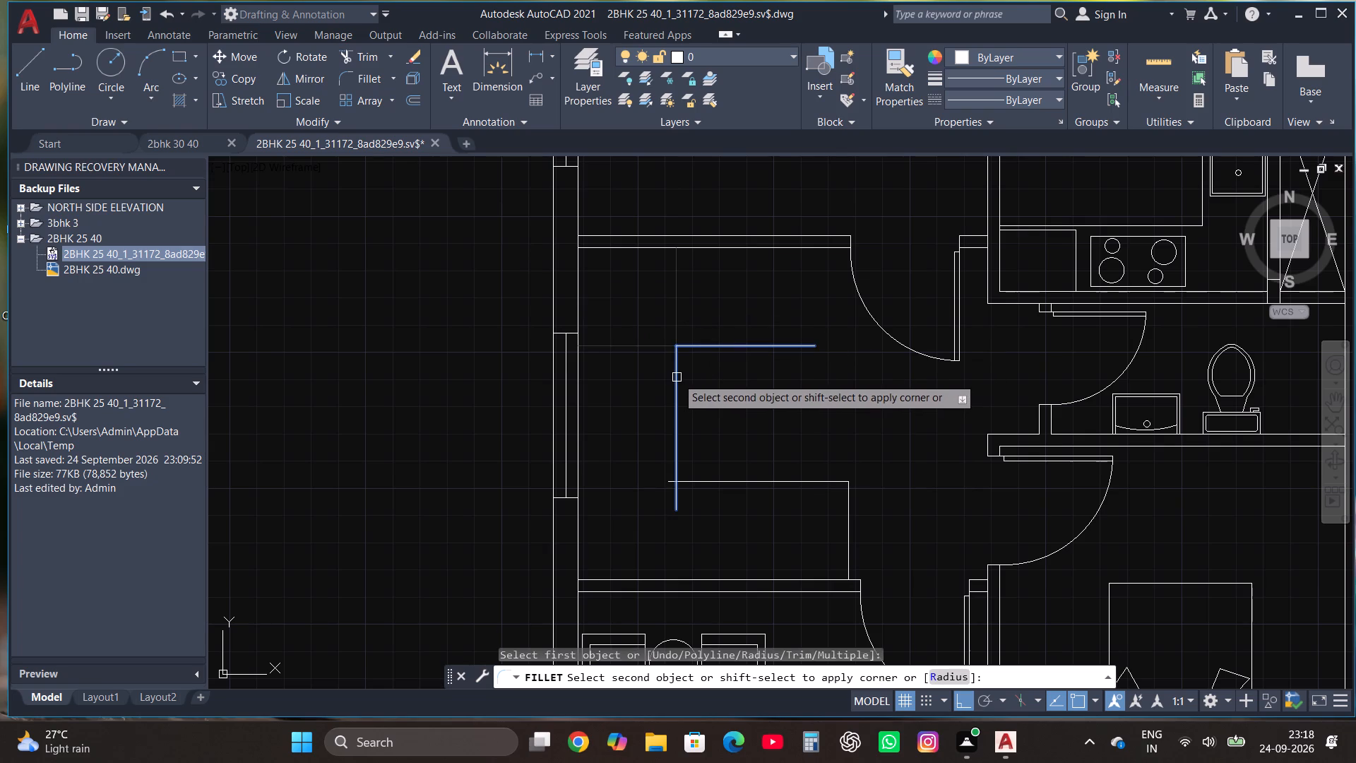
click(677, 377)
click(357, 76)
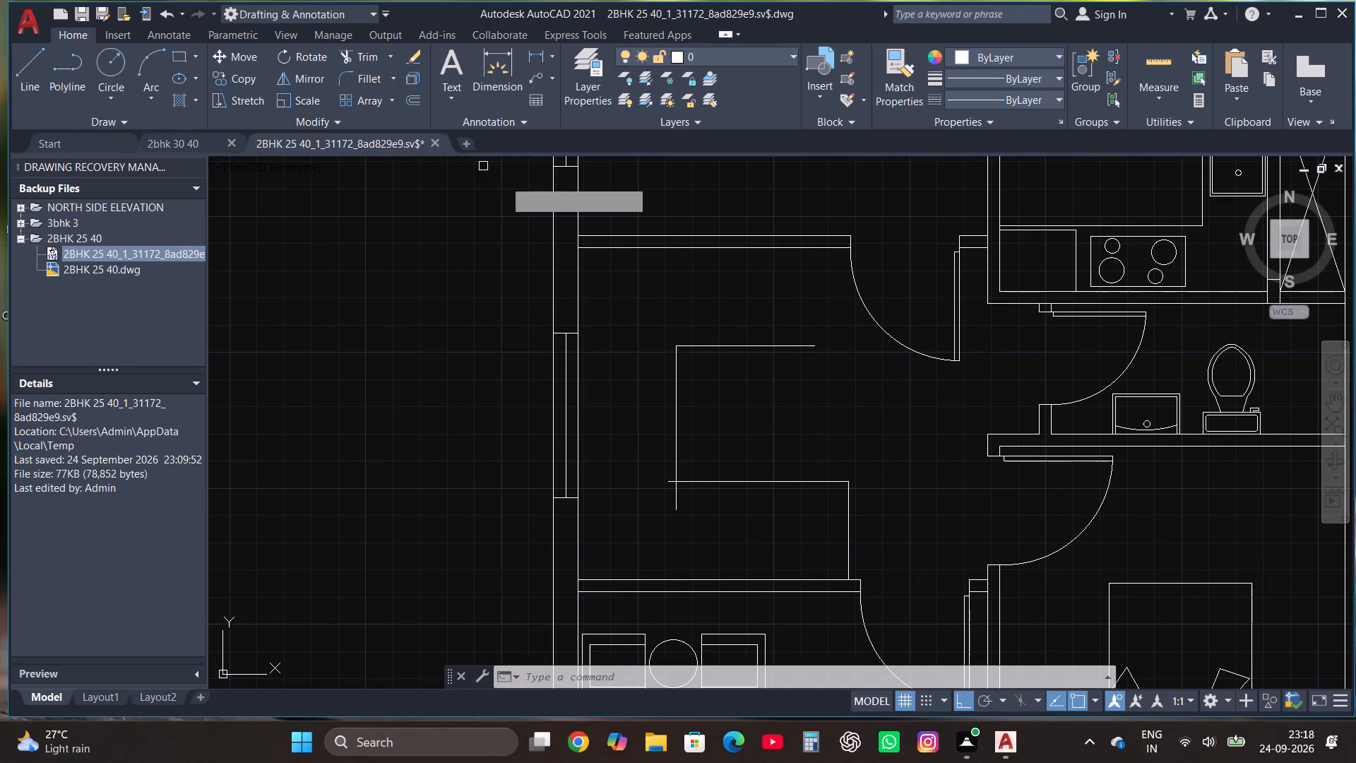
click(744, 485)
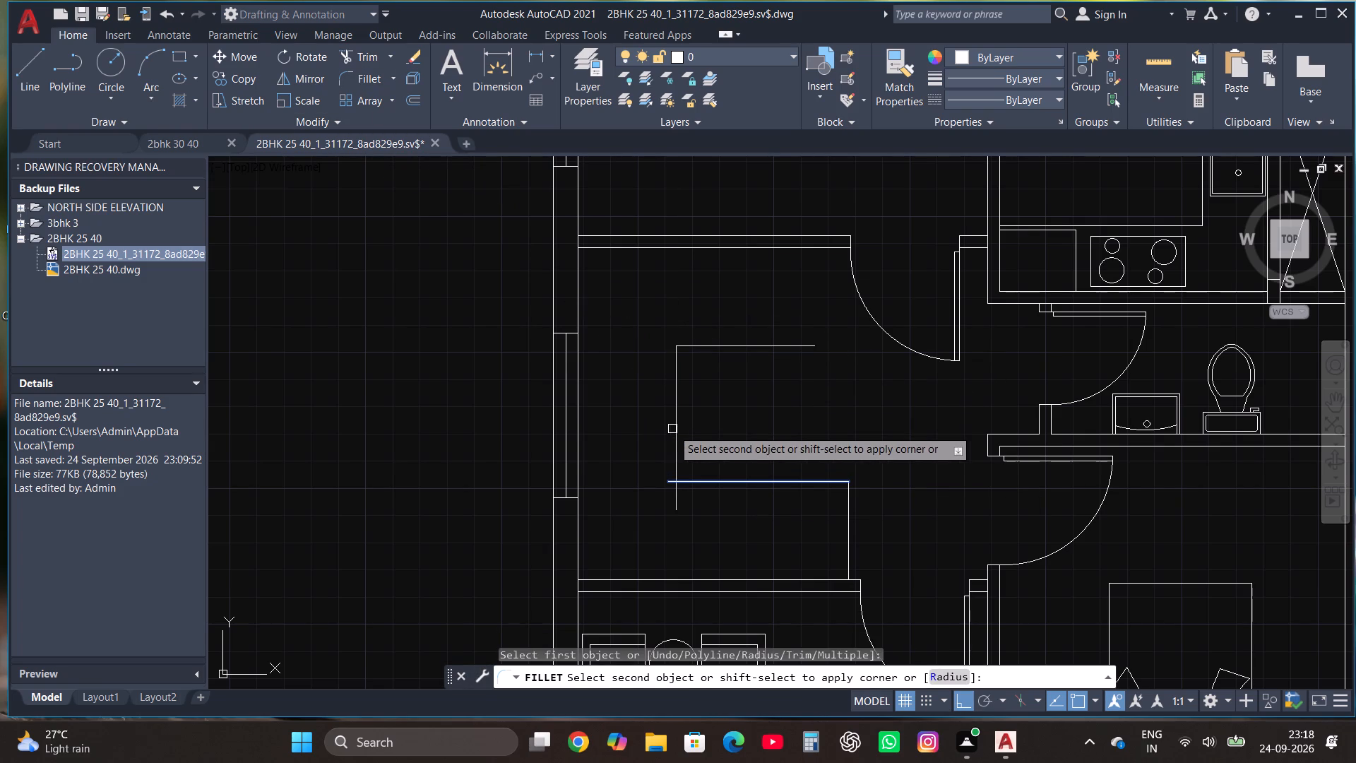
click(674, 429)
key(Escape)
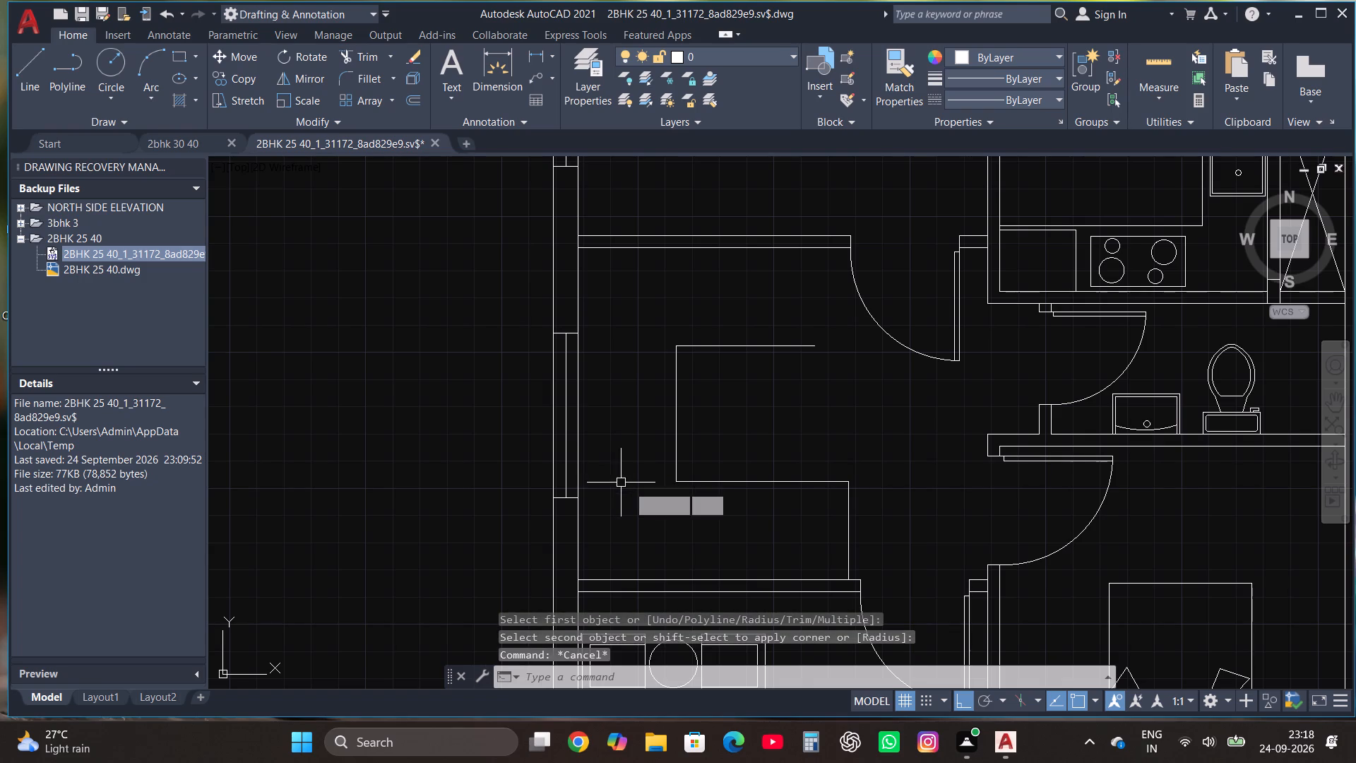
Draw a line from the southern corner south into the south wall, continuing back north along the same line into the north wall.
click(29, 70)
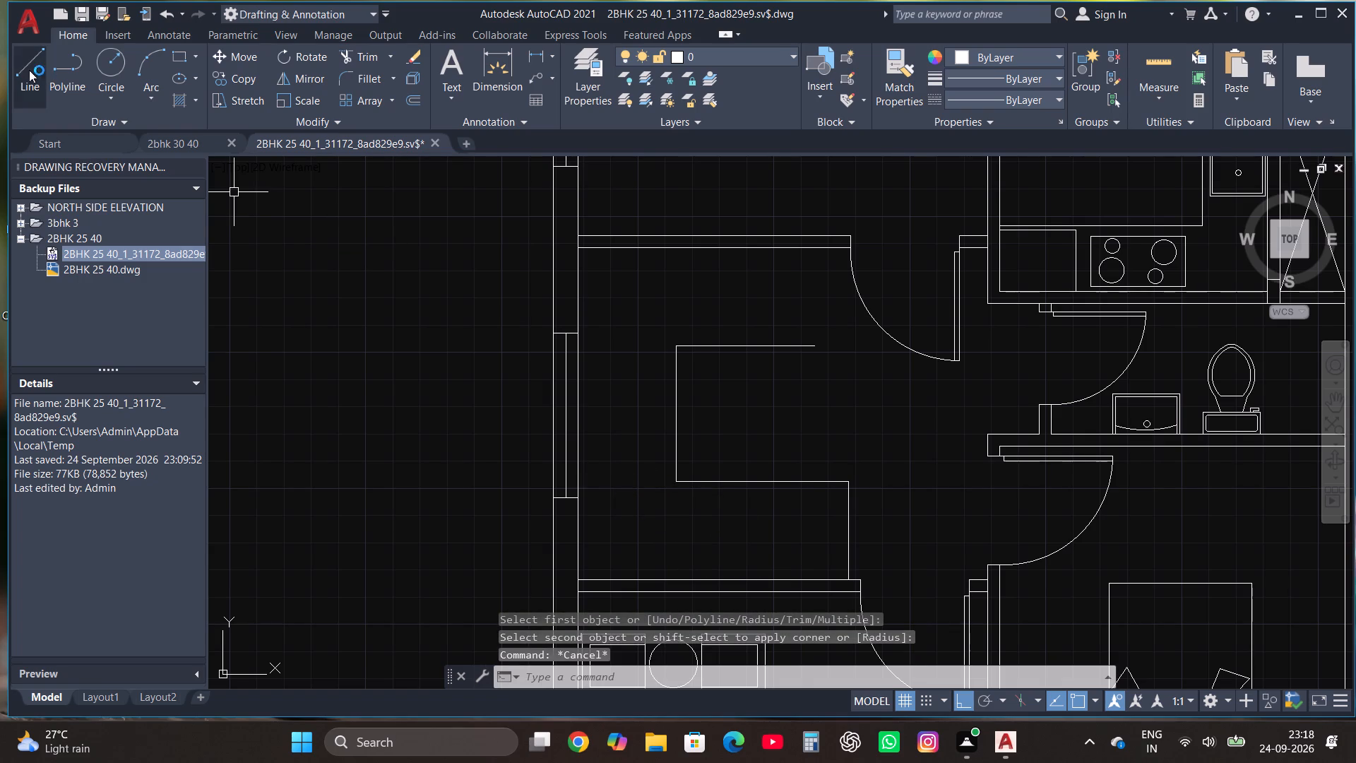
click(676, 483)
scroll(687, 586, up, 1)
click(672, 589)
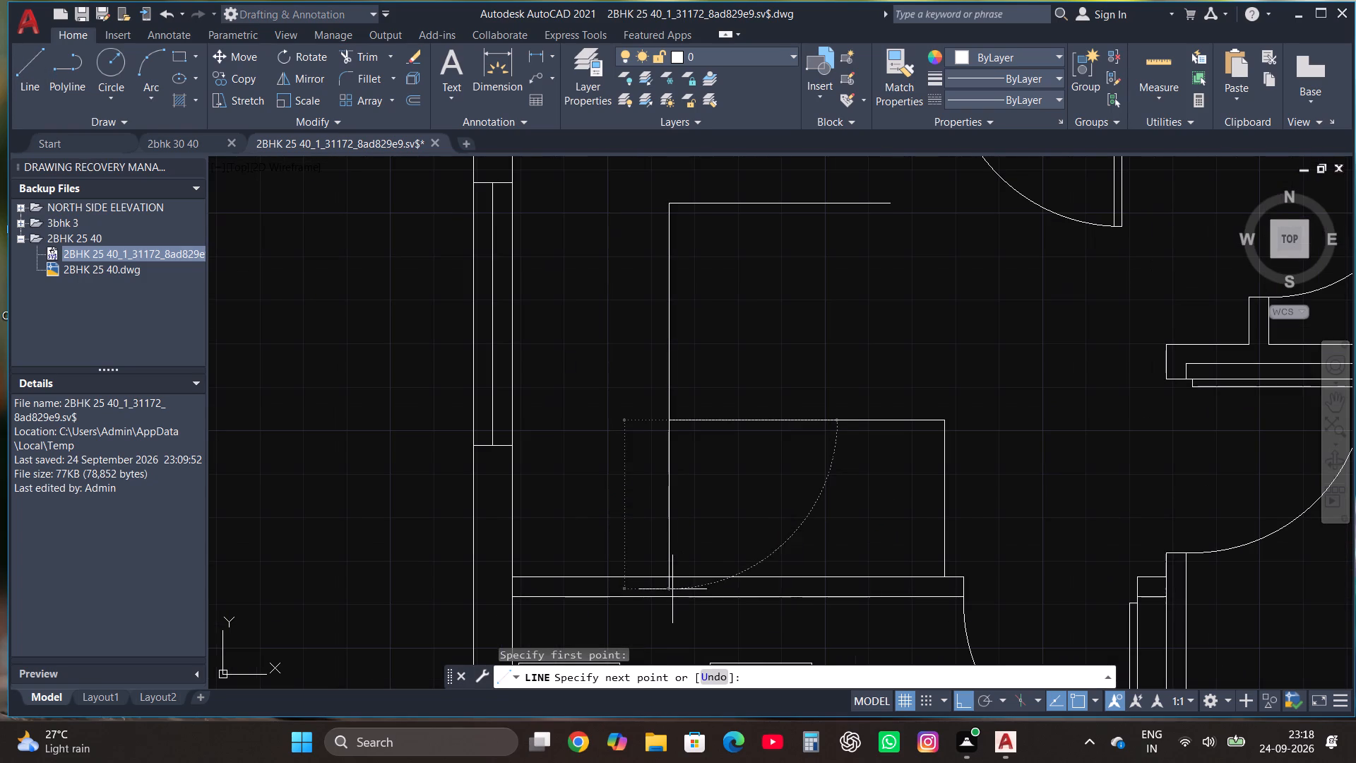
scroll(678, 539, down, 2)
scroll(694, 328, up, 3)
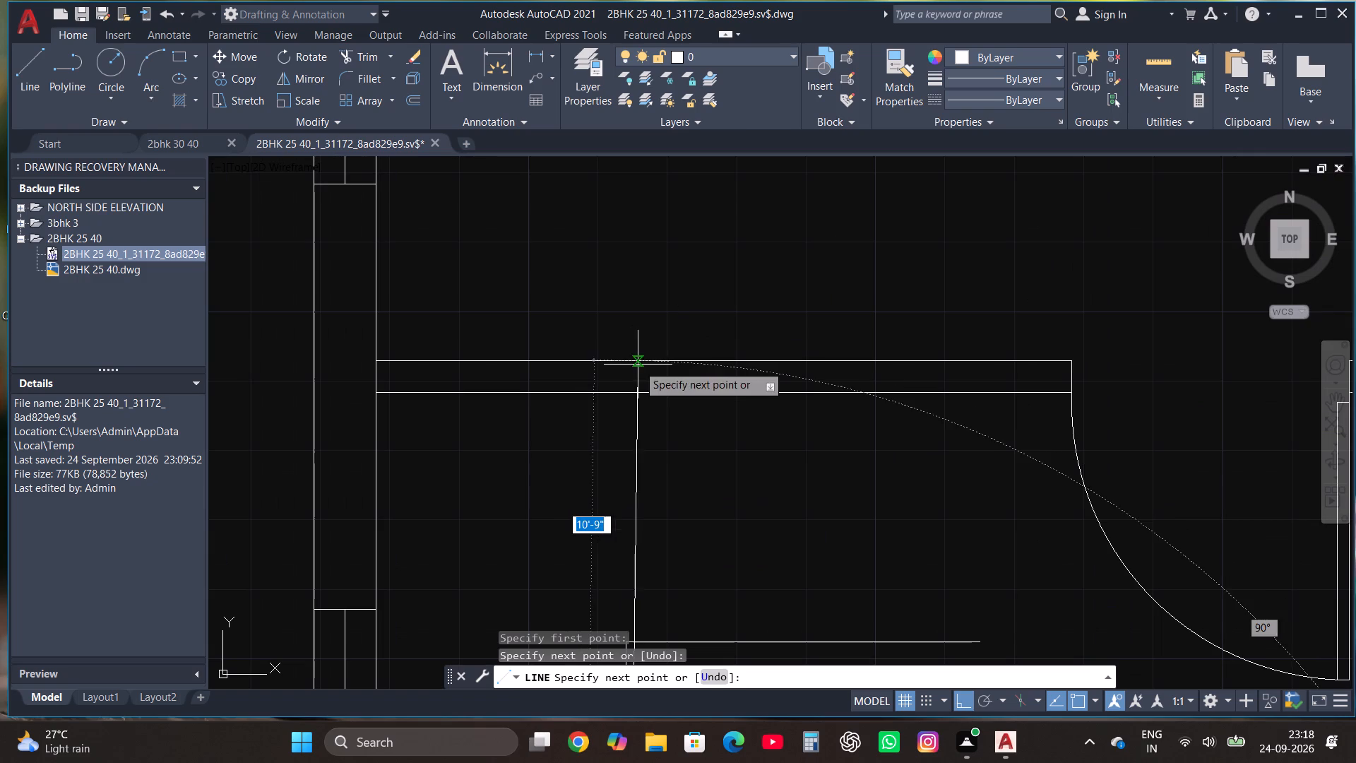
click(630, 374)
key(Escape)
Trim the north-south line's overshoots at the inner faces of the north and south walls.
click(364, 55)
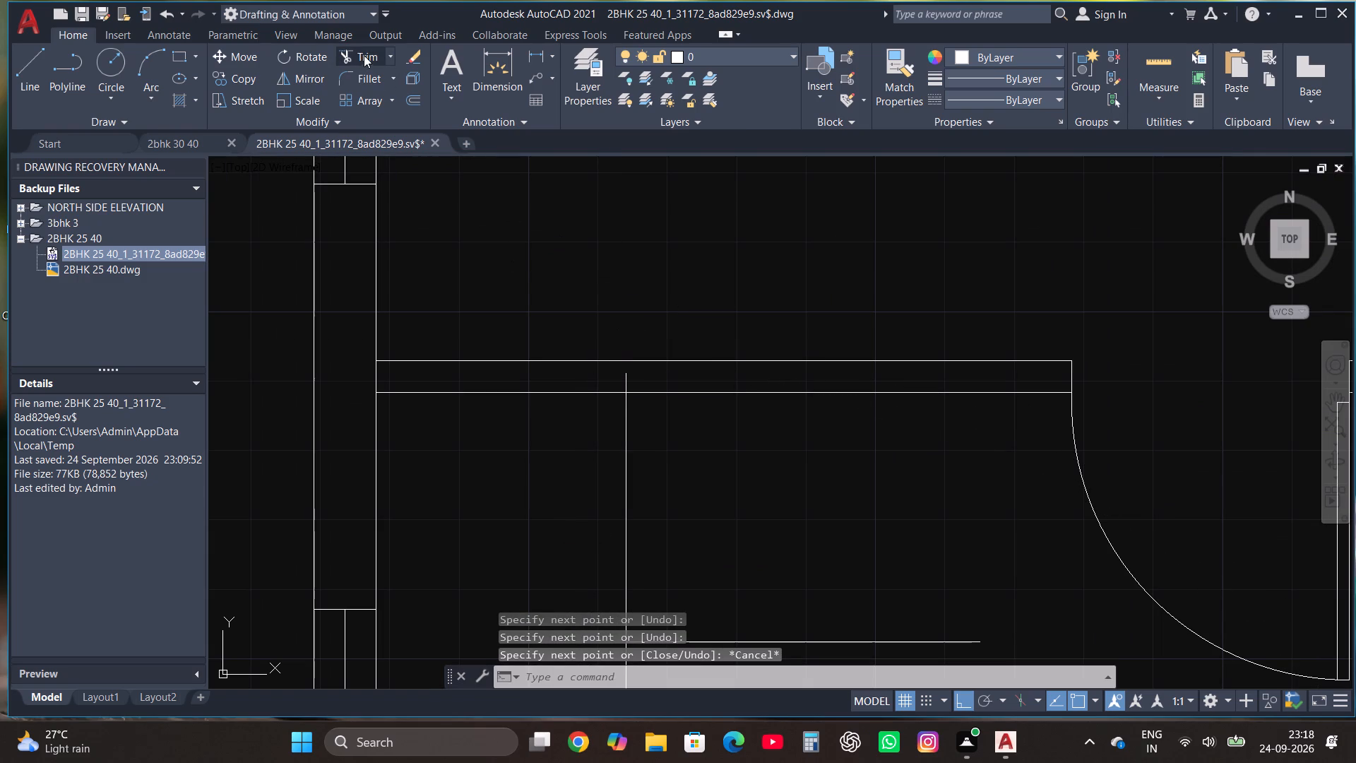
click(626, 376)
scroll(686, 311, down, 3)
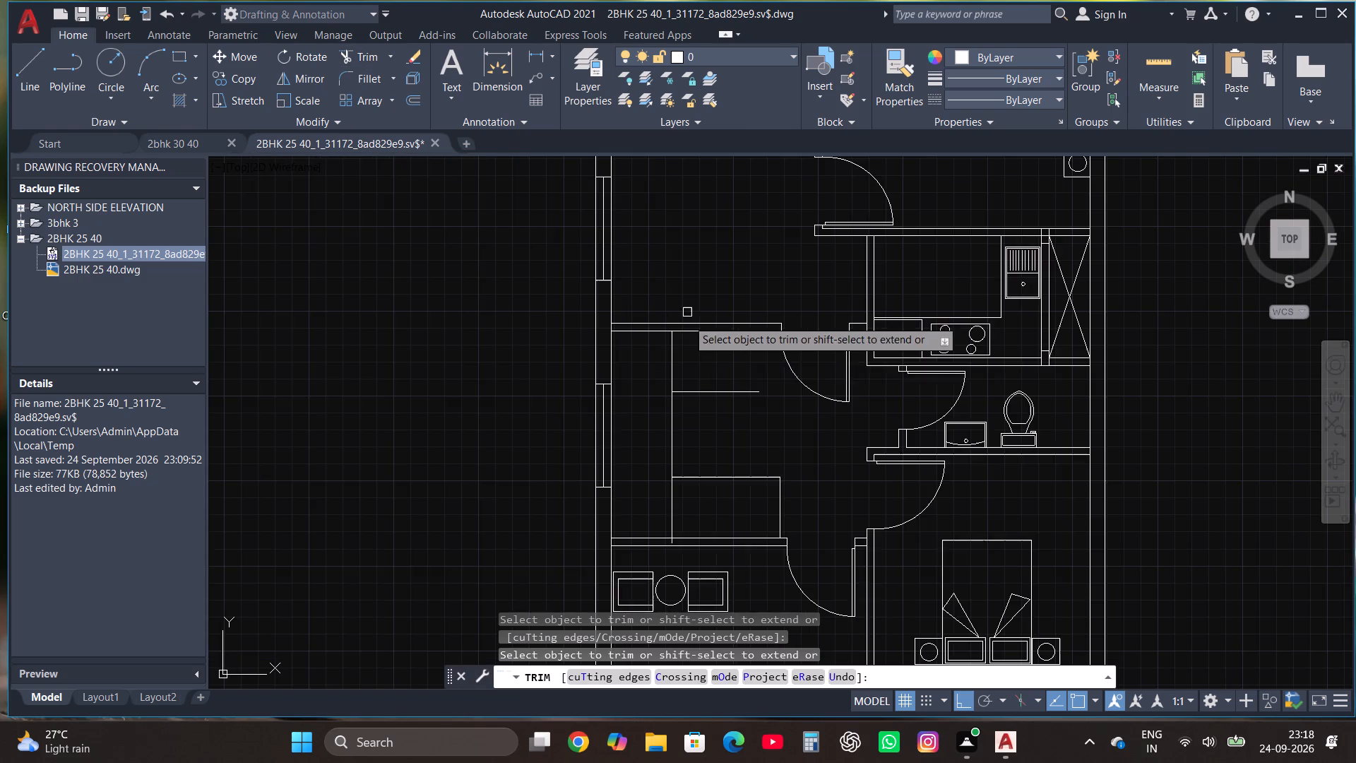
scroll(690, 557, up, 3)
click(614, 502)
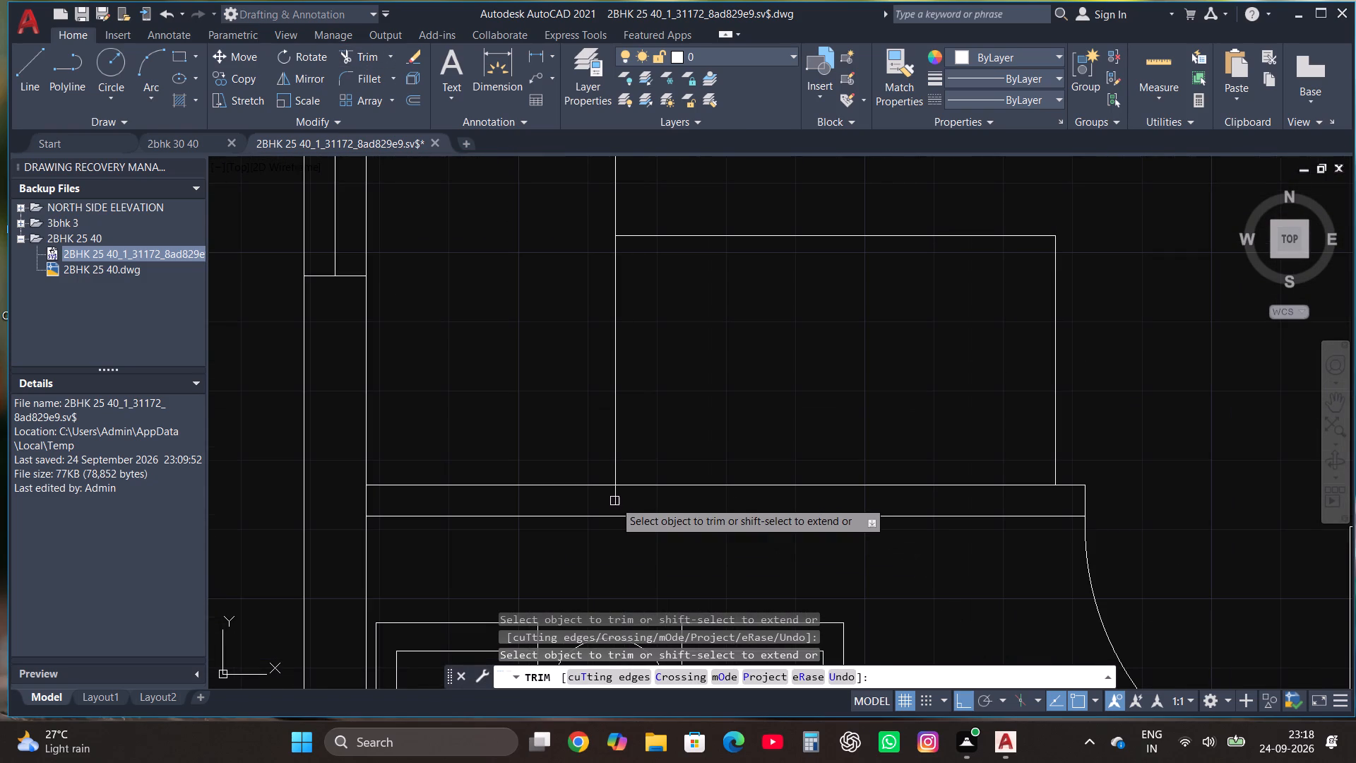
click(614, 501)
scroll(720, 504, down, 3)
key(Escape)
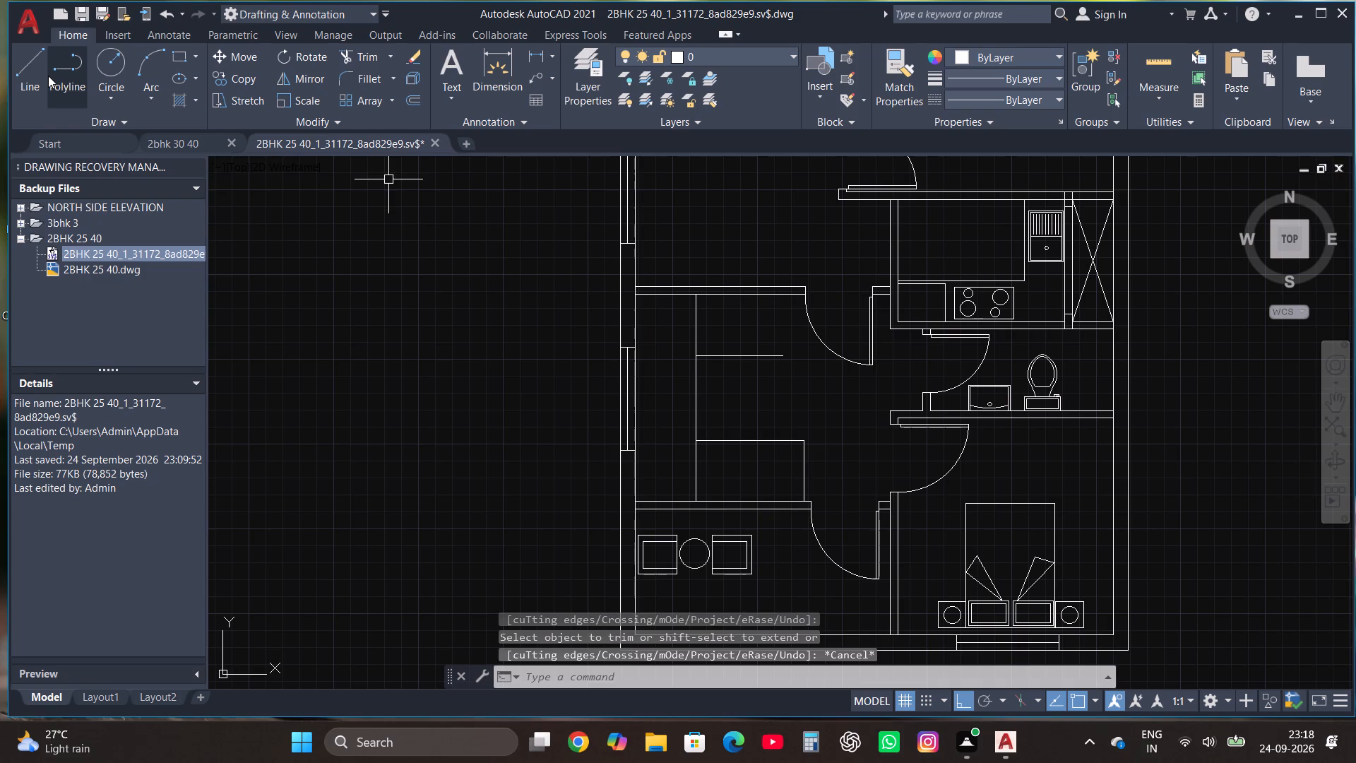
Draw a line west from the southern corner into the outer west wall and trim it at the wall's inner face.
click(49, 76)
click(30, 68)
scroll(701, 454, up, 3)
click(691, 417)
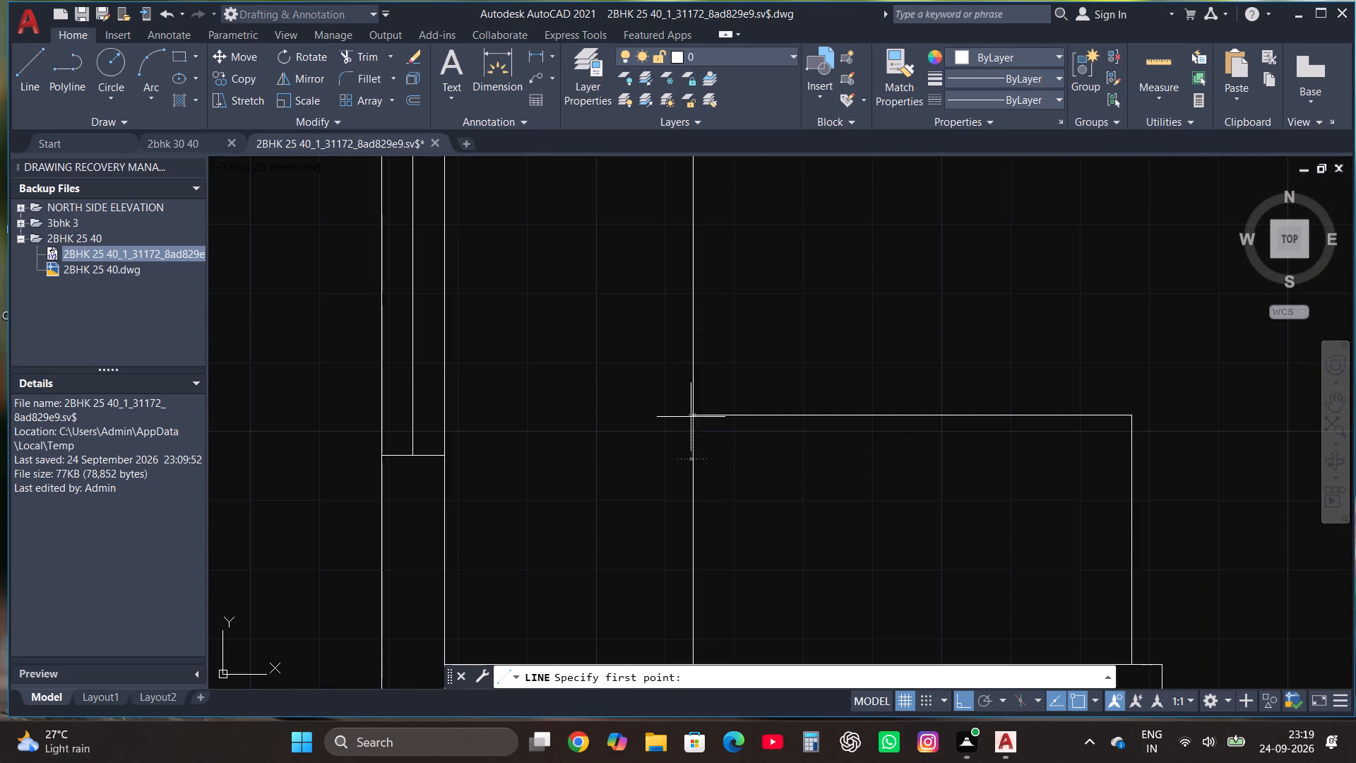
scroll(415, 374, up, 2)
click(438, 437)
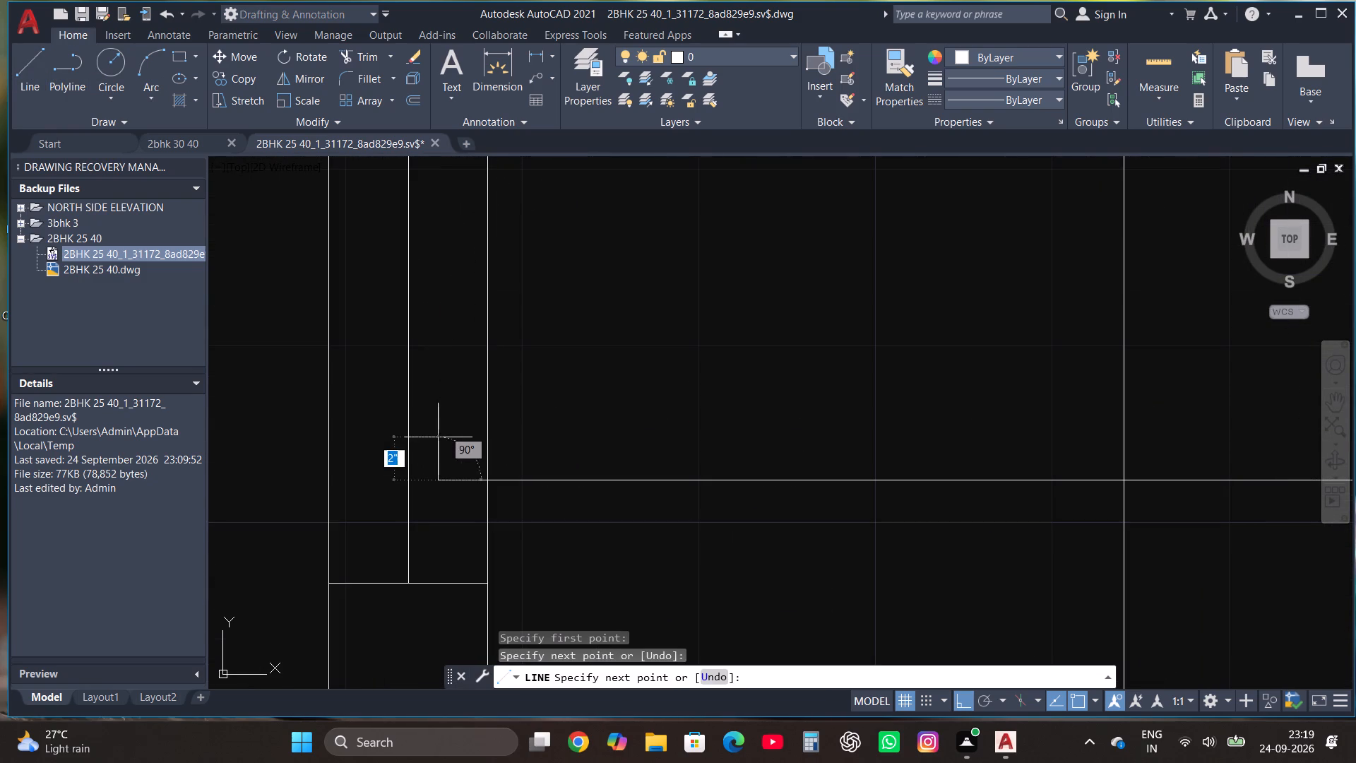
key(Escape)
click(368, 56)
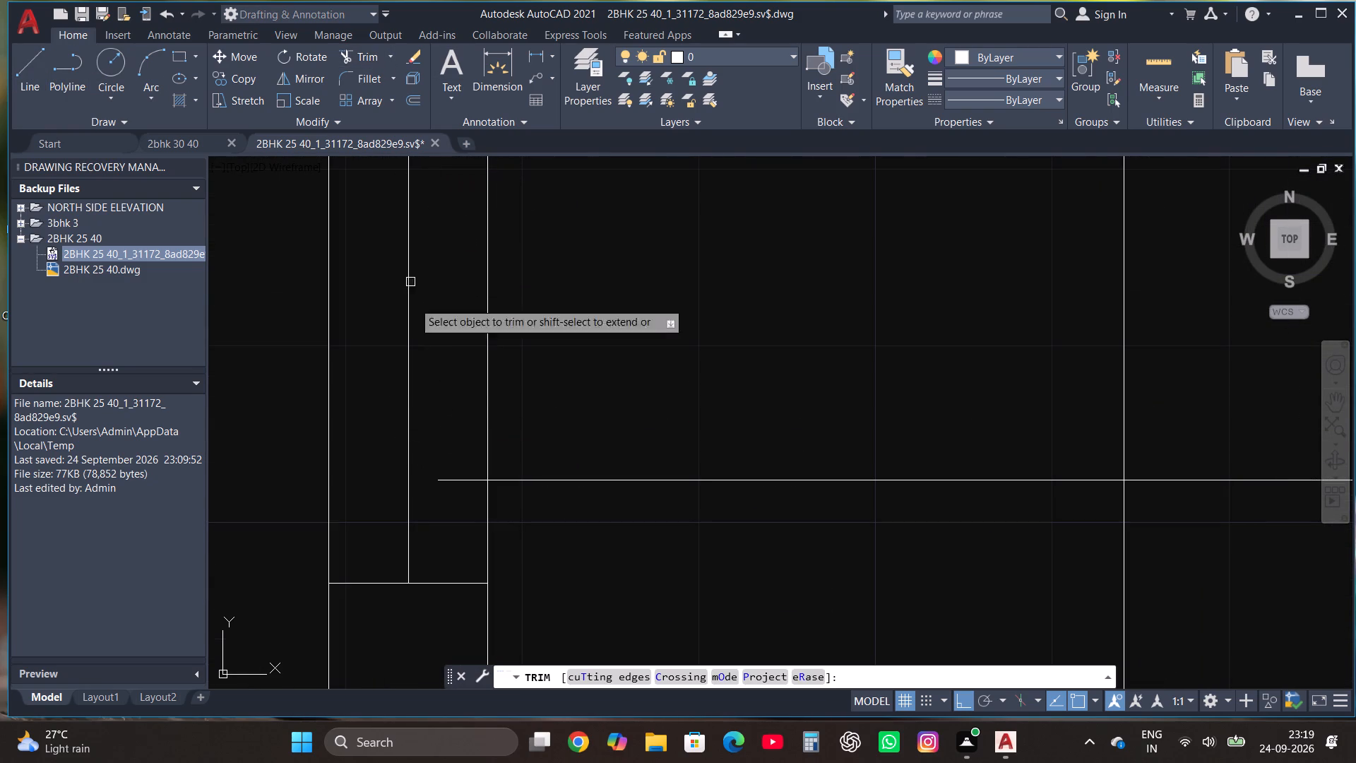
click(441, 485)
key(Escape)
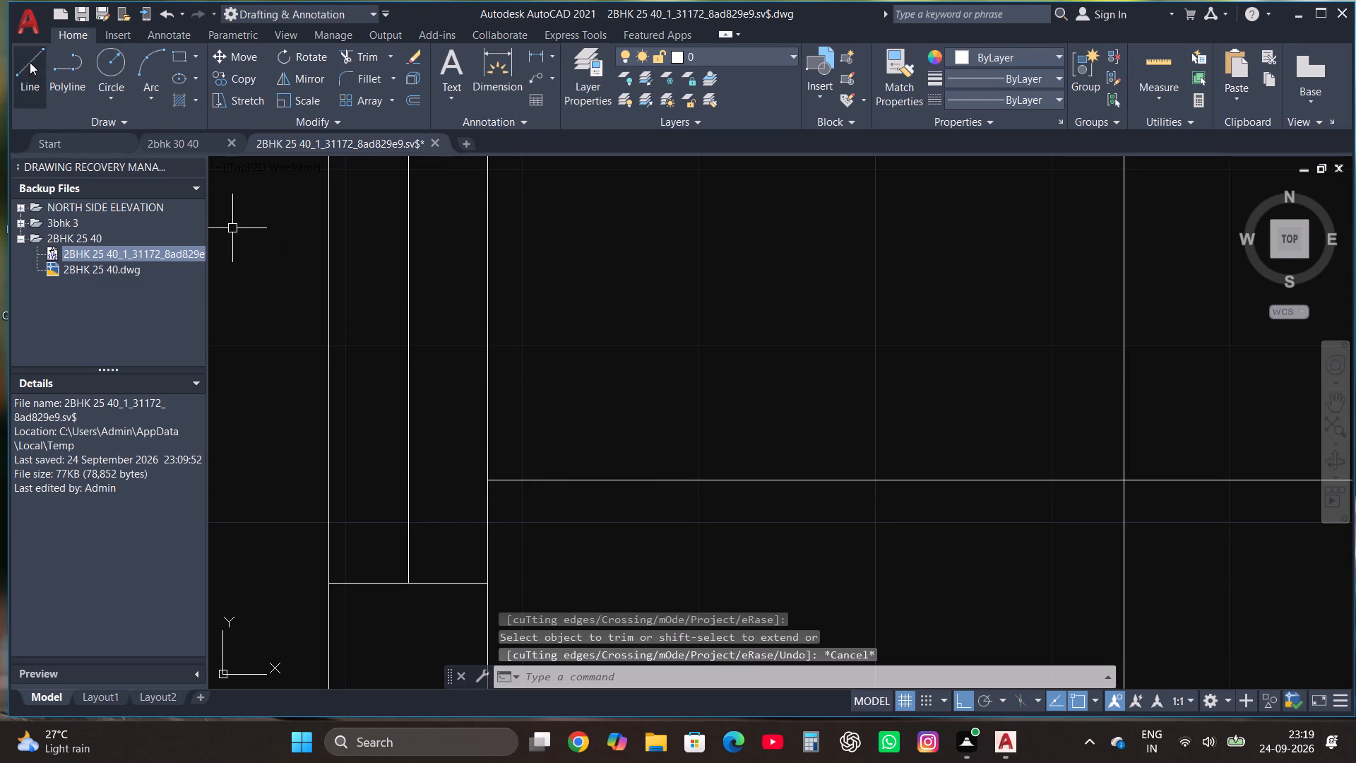
Draw a line west from the northern corner into the outer west wall and trim it at the wall's inner face.
click(30, 62)
scroll(685, 605, down, 5)
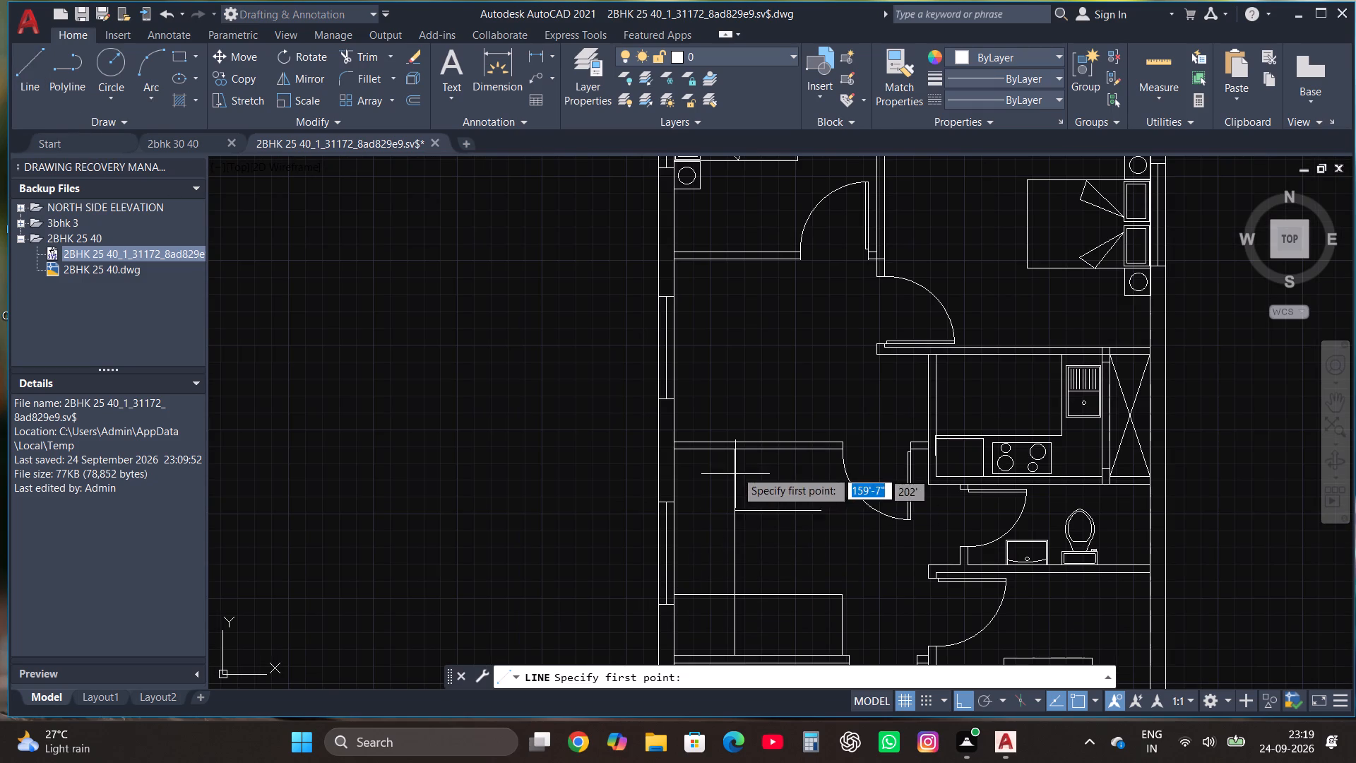
scroll(740, 509, up, 3)
click(709, 519)
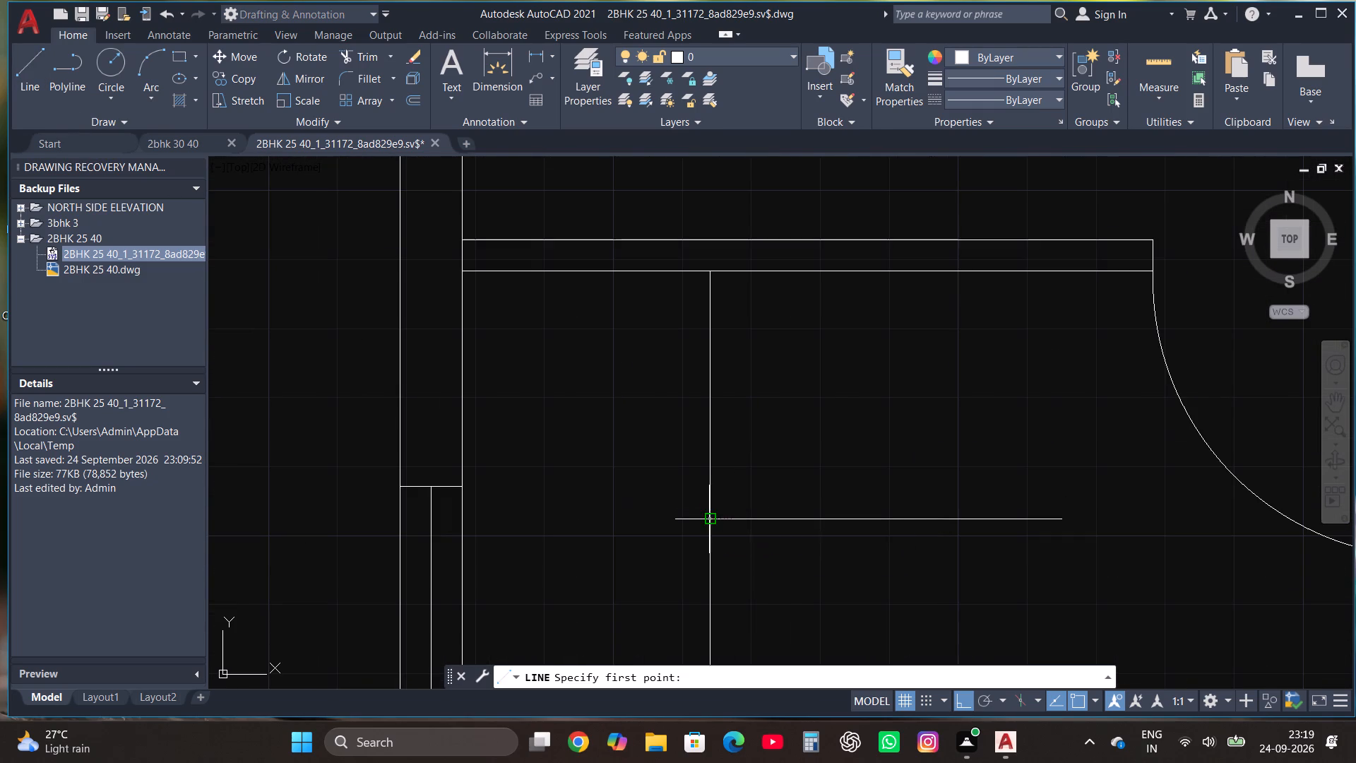
scroll(508, 526, up, 2)
click(357, 508)
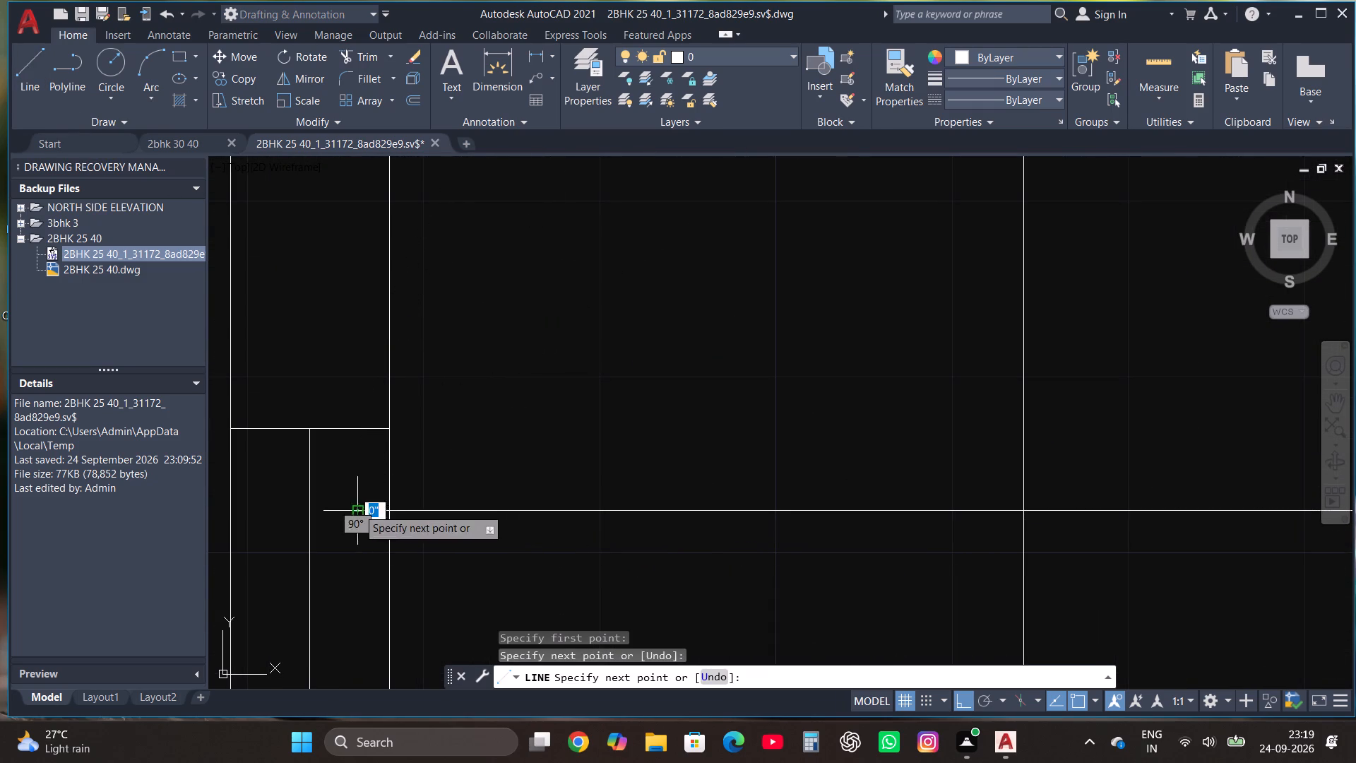
key(Escape)
click(357, 58)
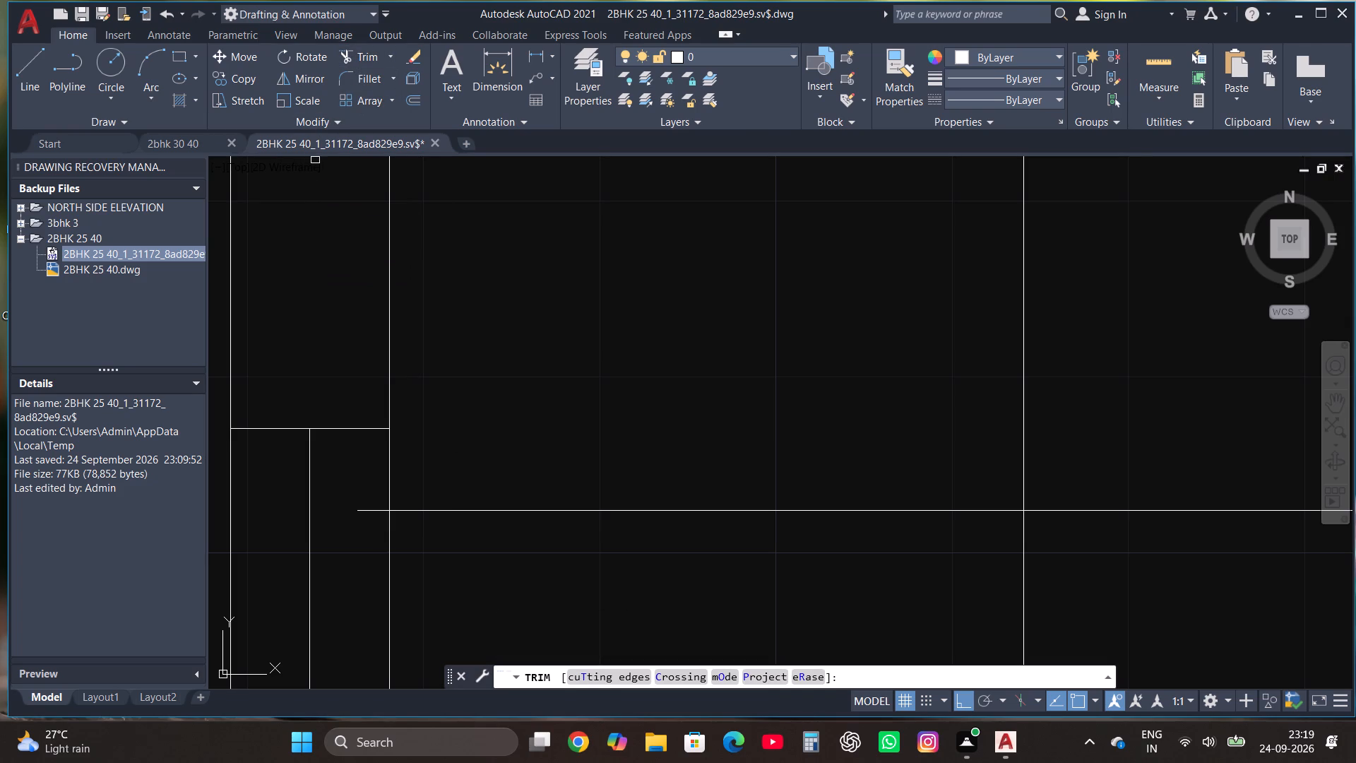
click(370, 511)
key(Escape)
Offset the stair's north-south line 10" to the east, and repeat from the new line to make two tread lines.
scroll(449, 488, down, 4)
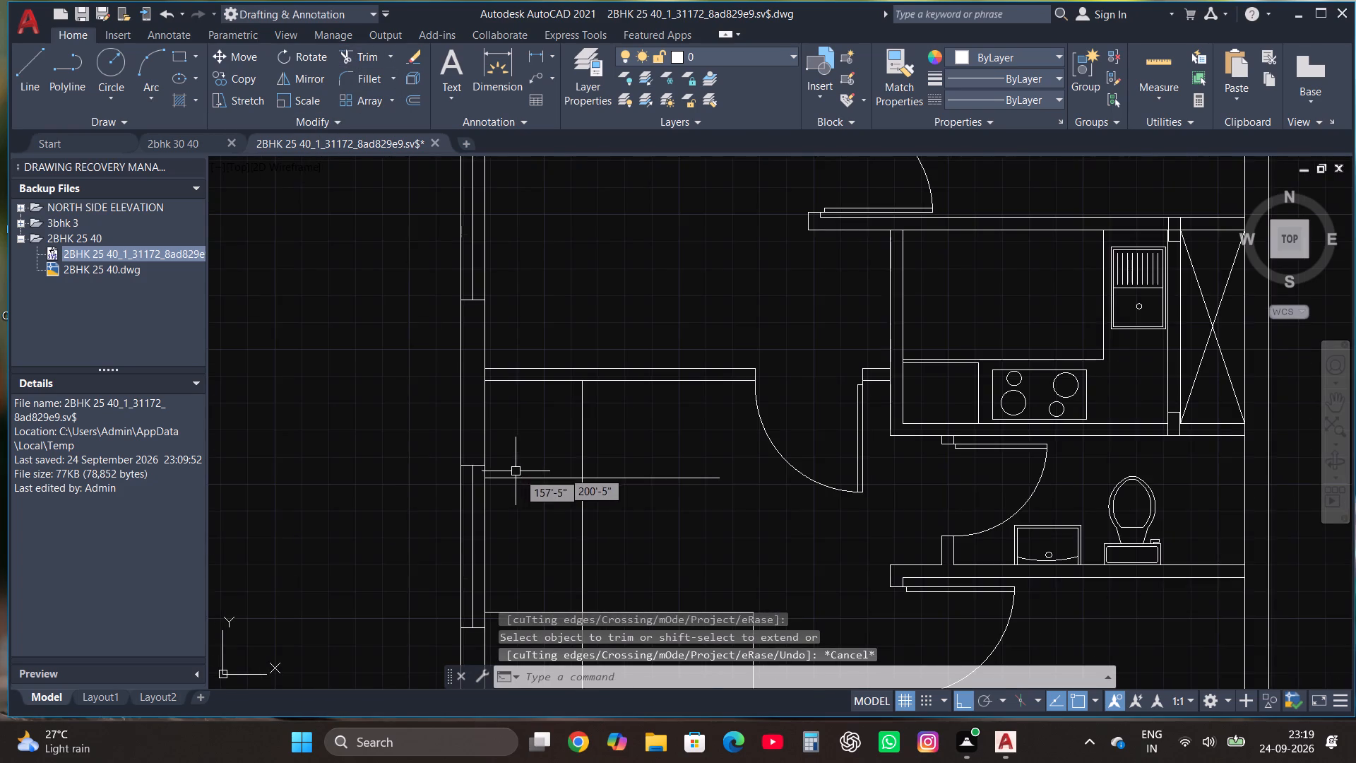
scroll(565, 480, down, 1)
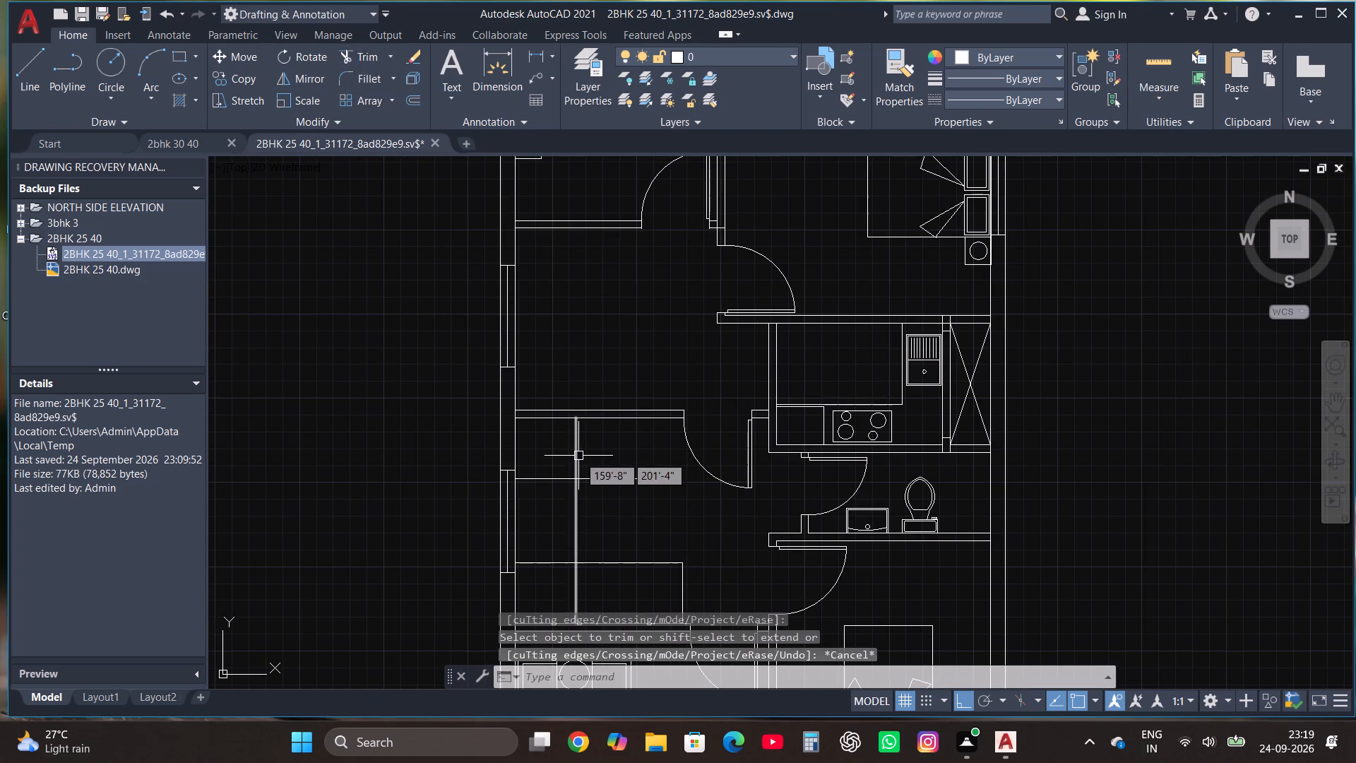
click(578, 456)
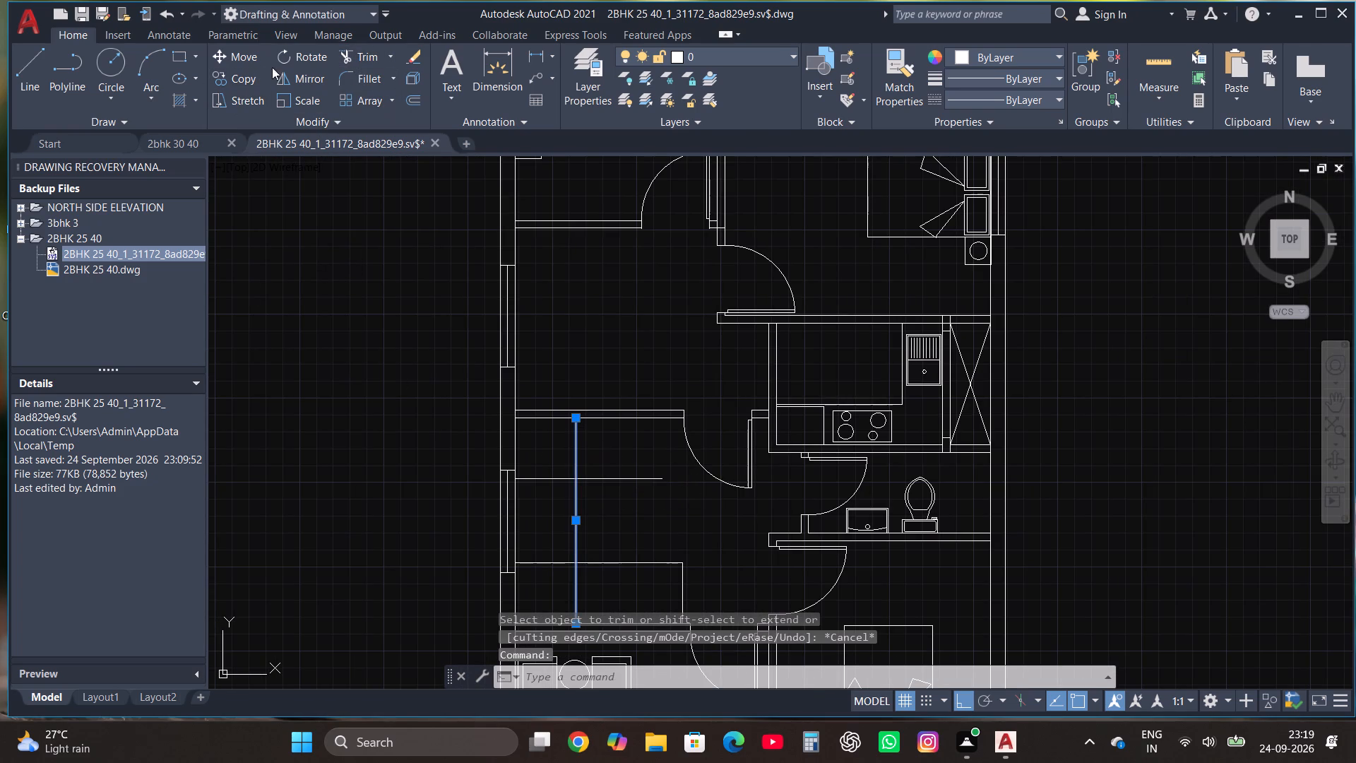
click(407, 100)
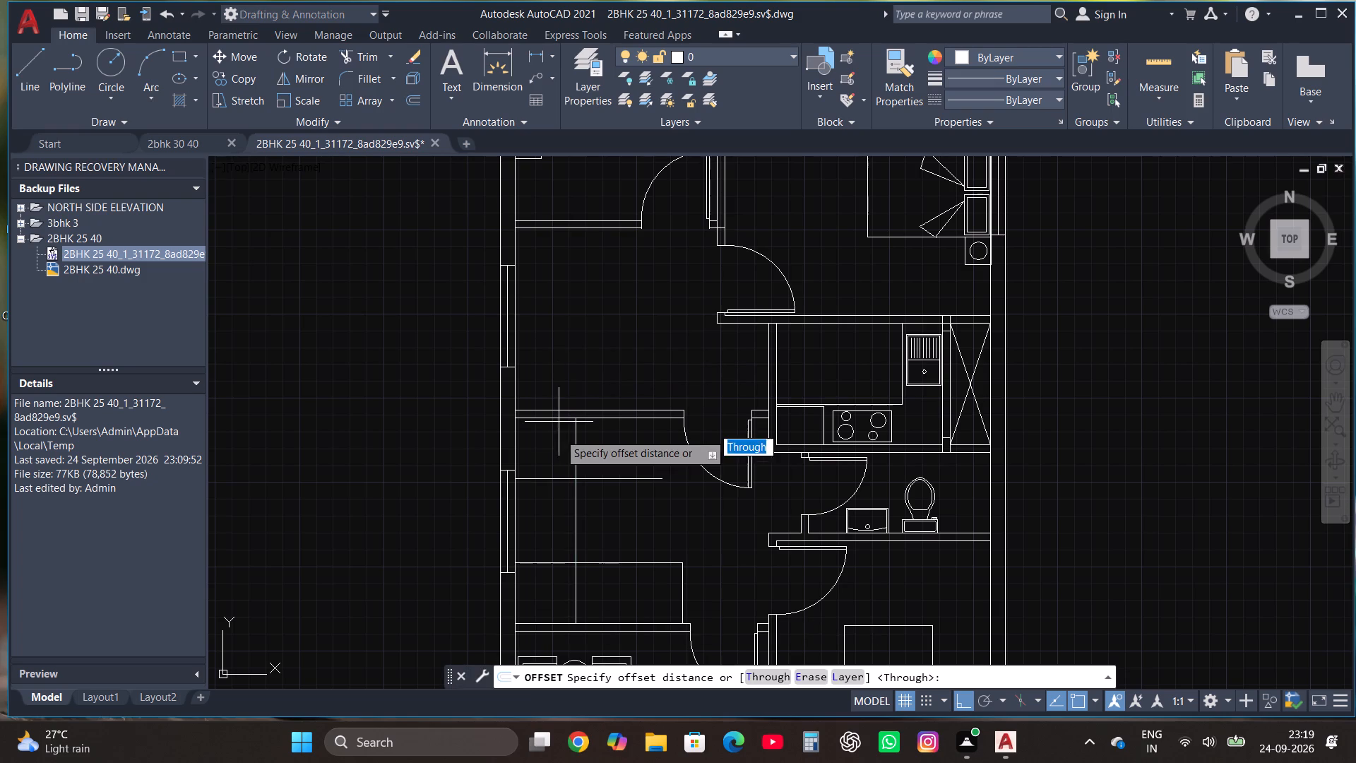
click(575, 458)
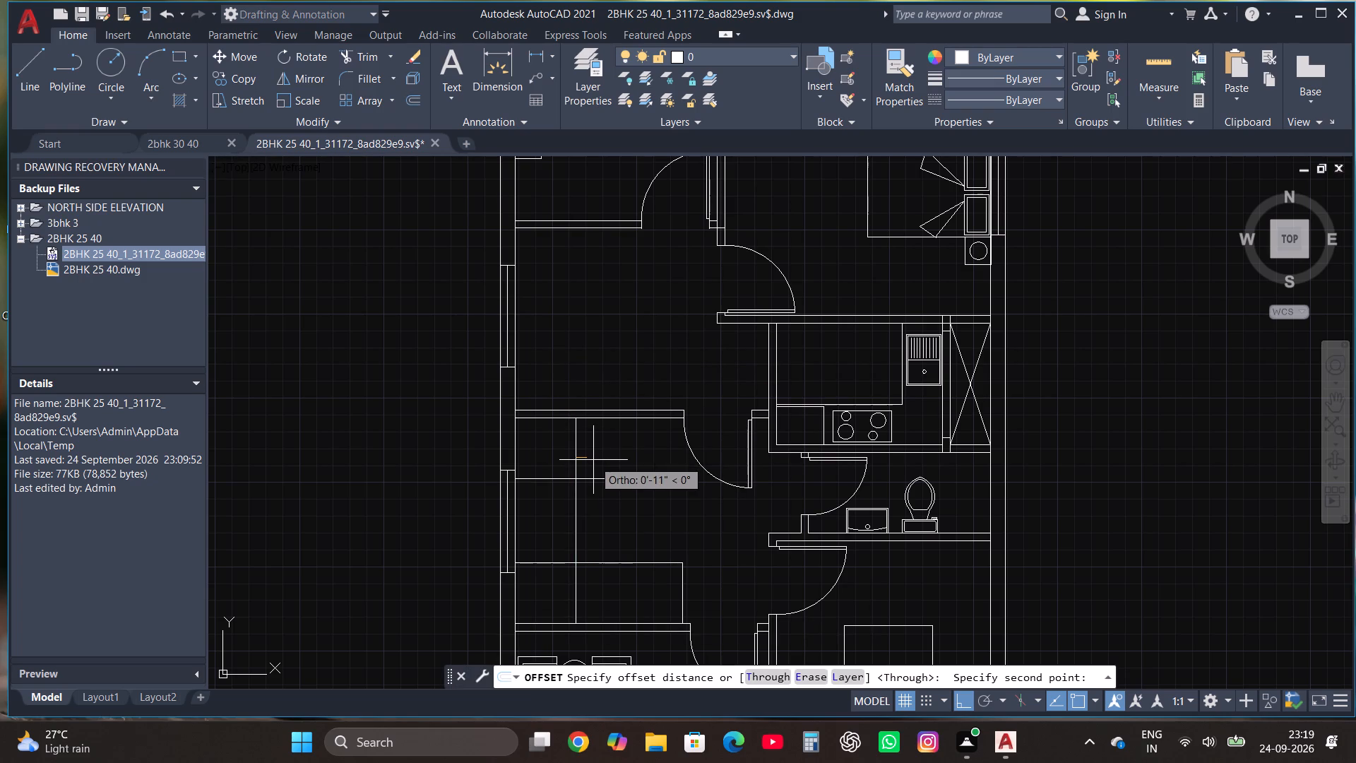
text(10")
key(Return)
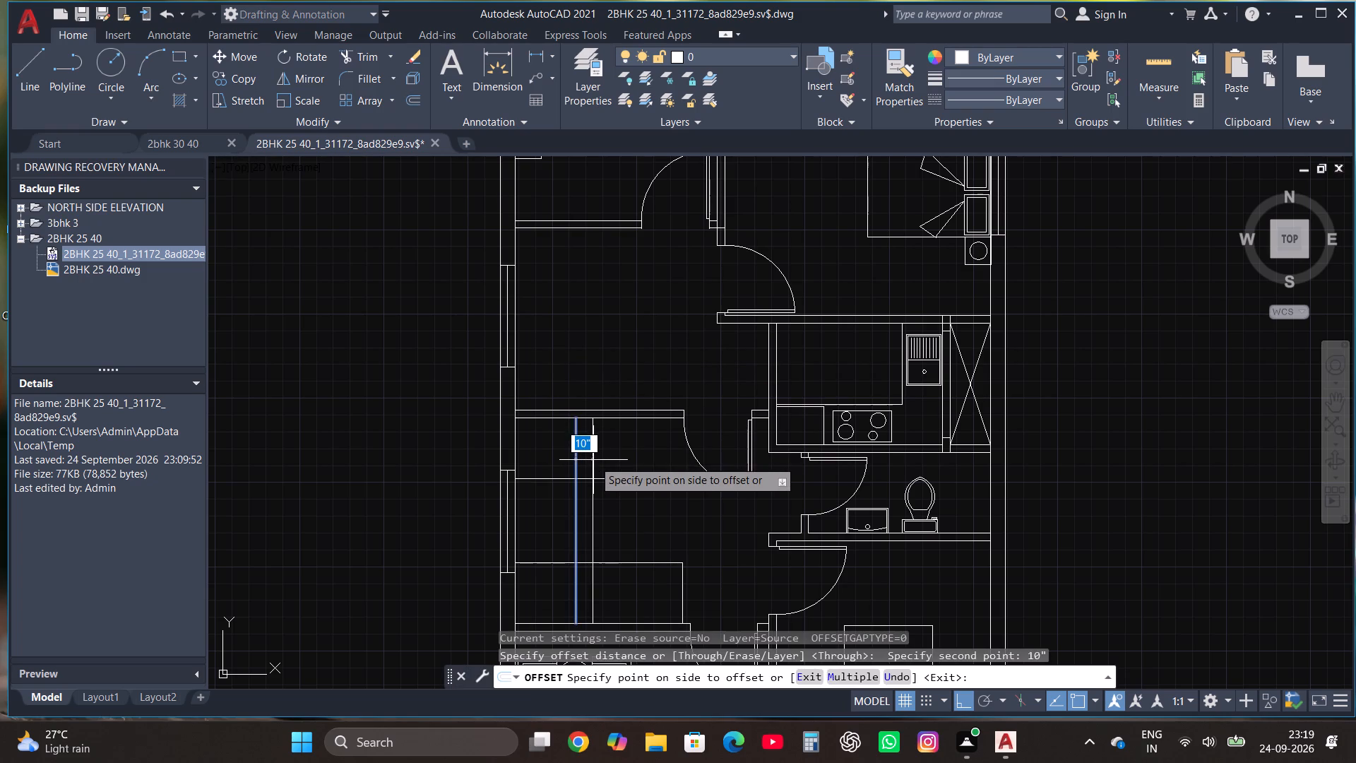
click(594, 463)
click(594, 464)
click(614, 456)
Continue offsetting each newest tread line 10" to the east until four more tread lines are added.
click(614, 454)
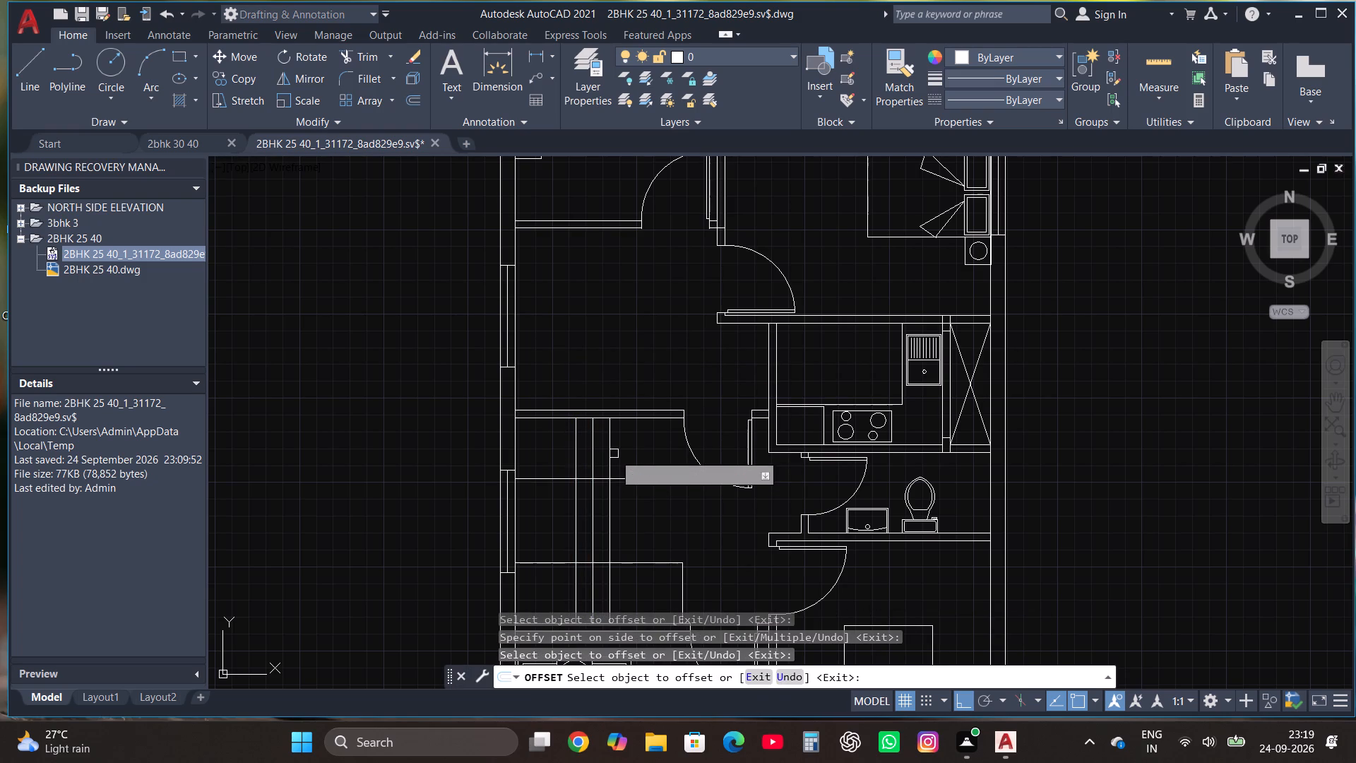
click(612, 442)
click(638, 458)
click(627, 451)
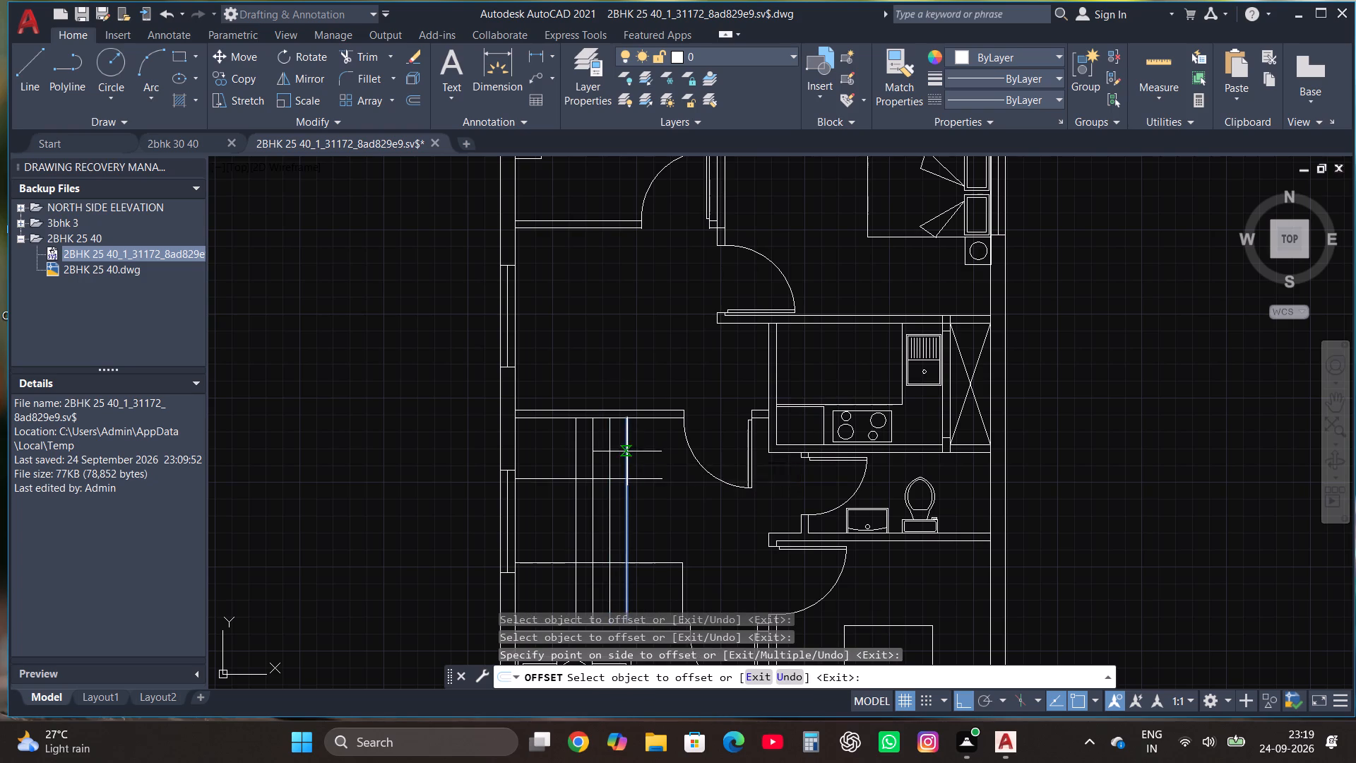
click(653, 456)
click(644, 459)
click(658, 459)
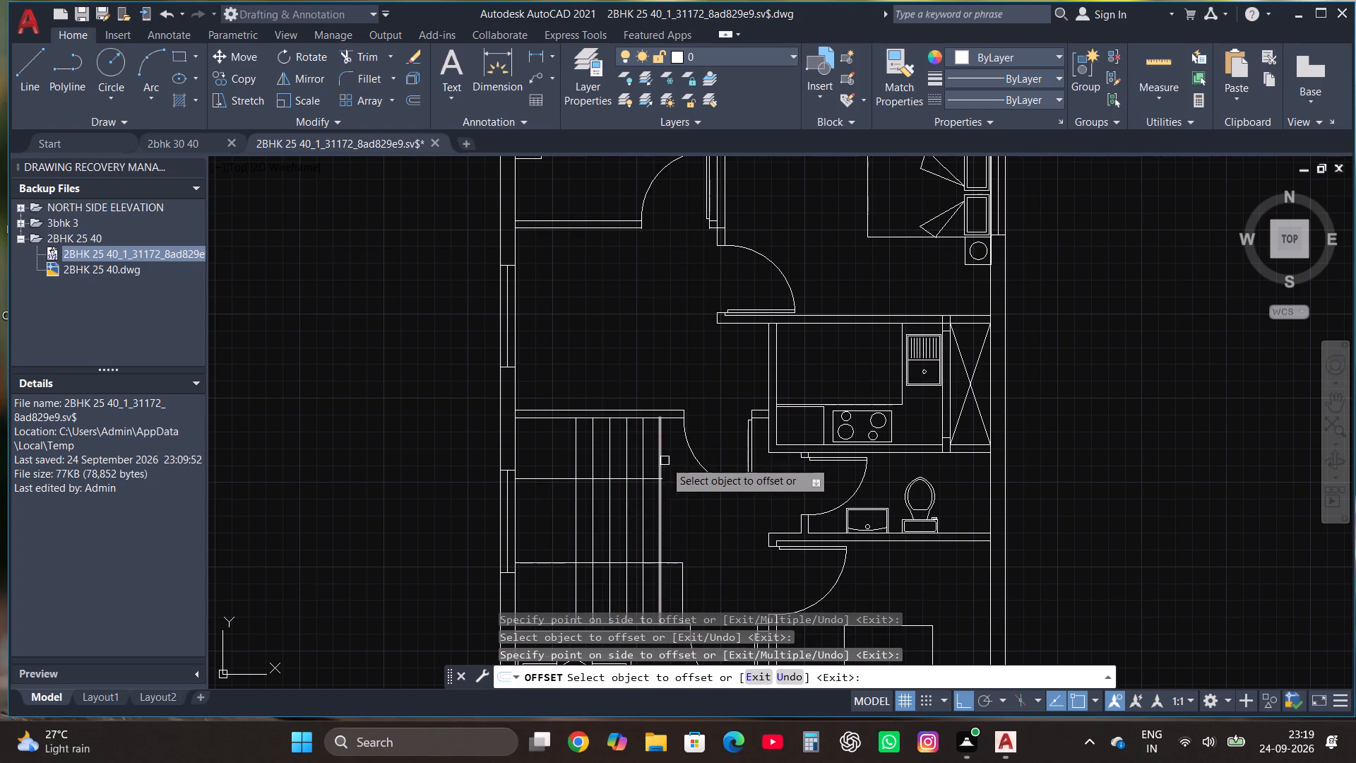
scroll(673, 498, down, 1)
scroll(674, 569, up, 1)
click(661, 550)
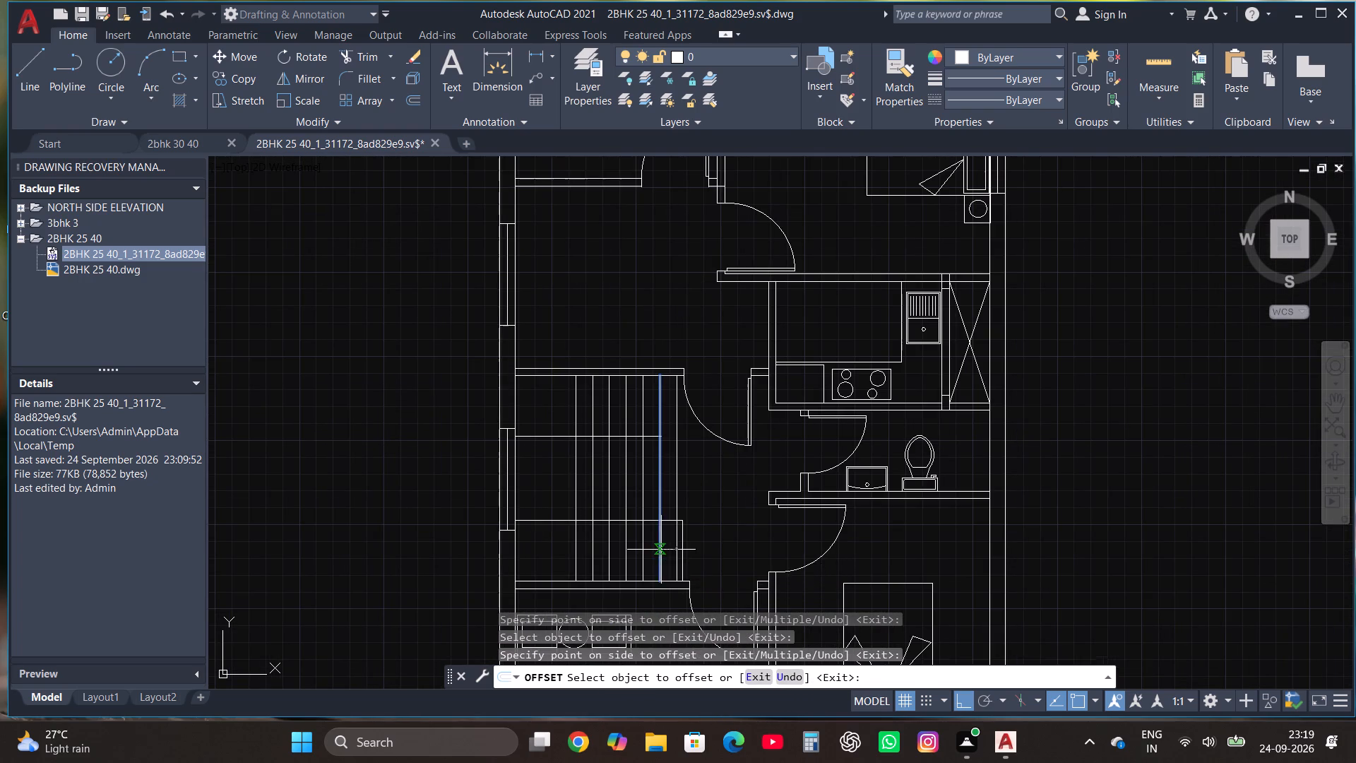
click(679, 550)
scroll(721, 557, up, 2)
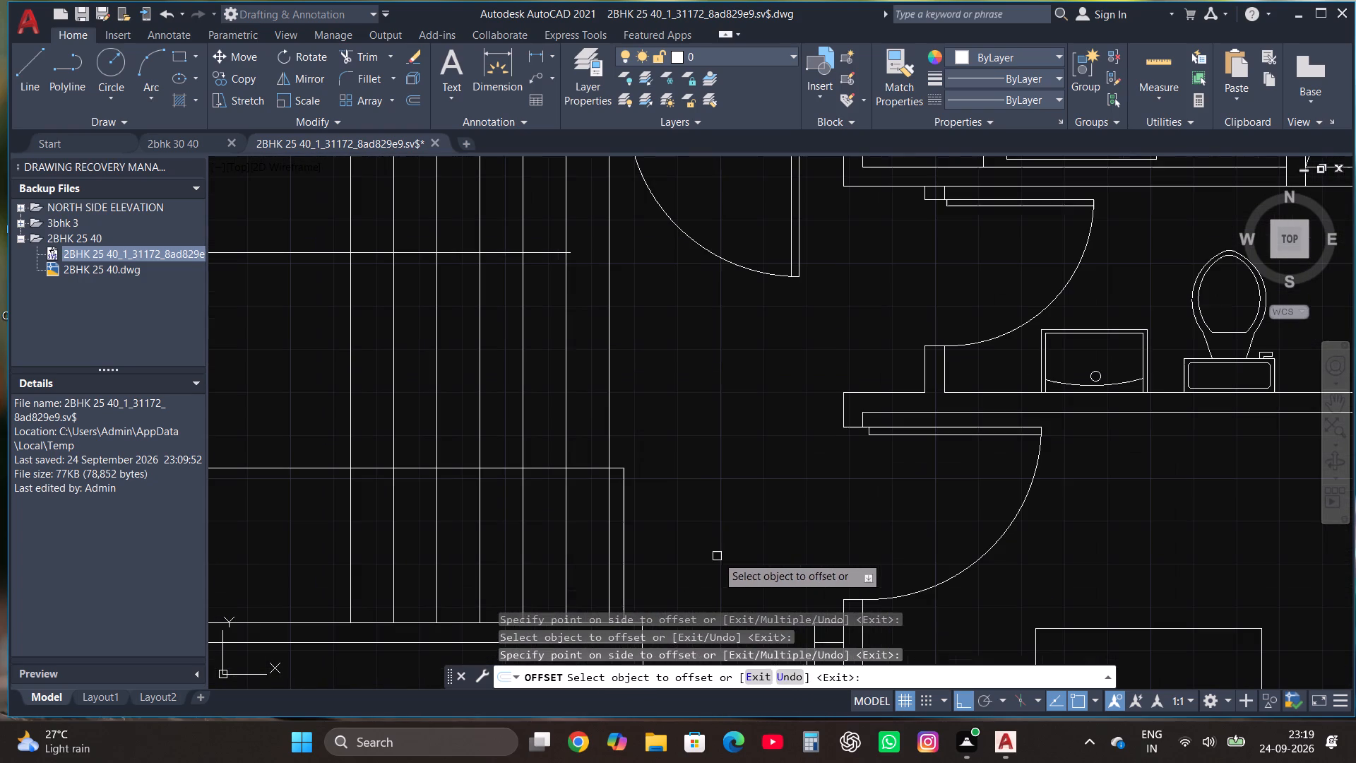
key(Escape)
Trim away the southern flight's old east edge and its horizontal line's overshoot beyond the last tread line.
click(368, 52)
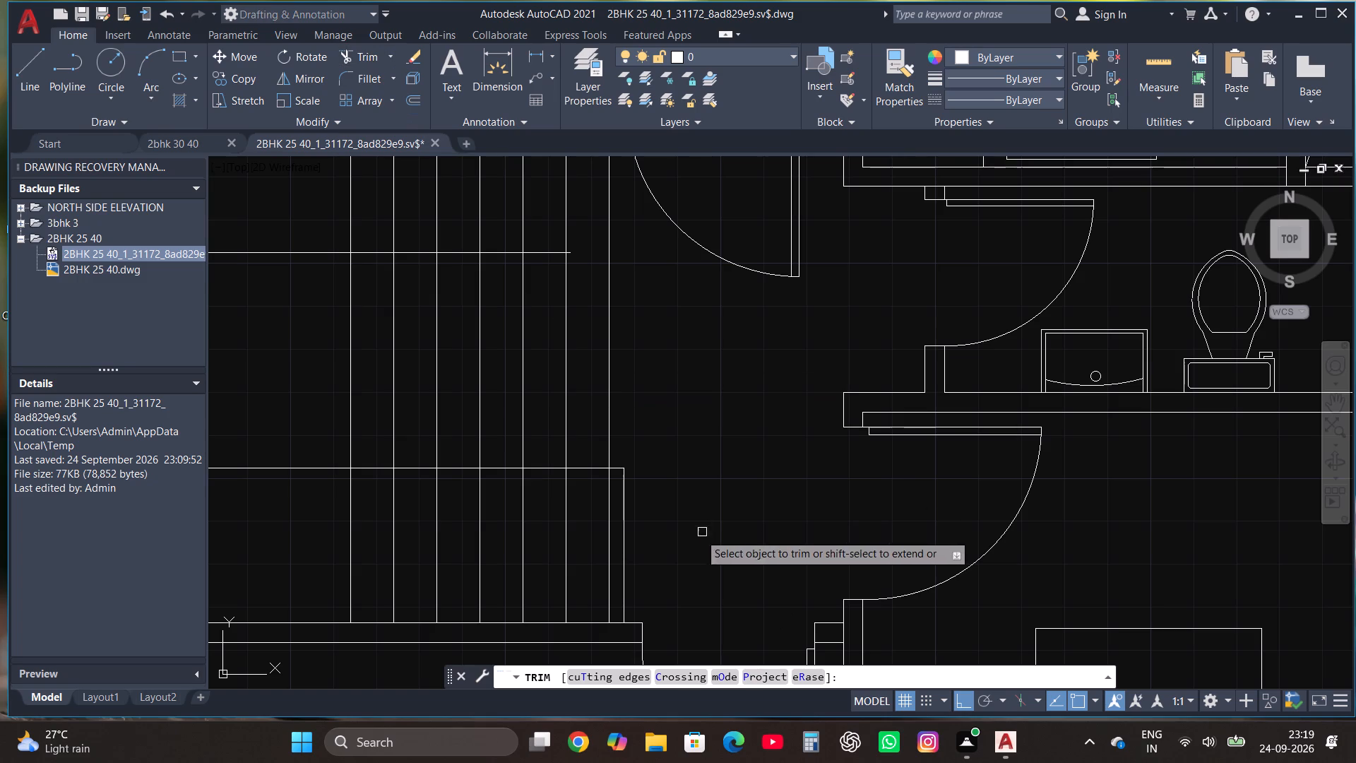
click(627, 504)
click(624, 471)
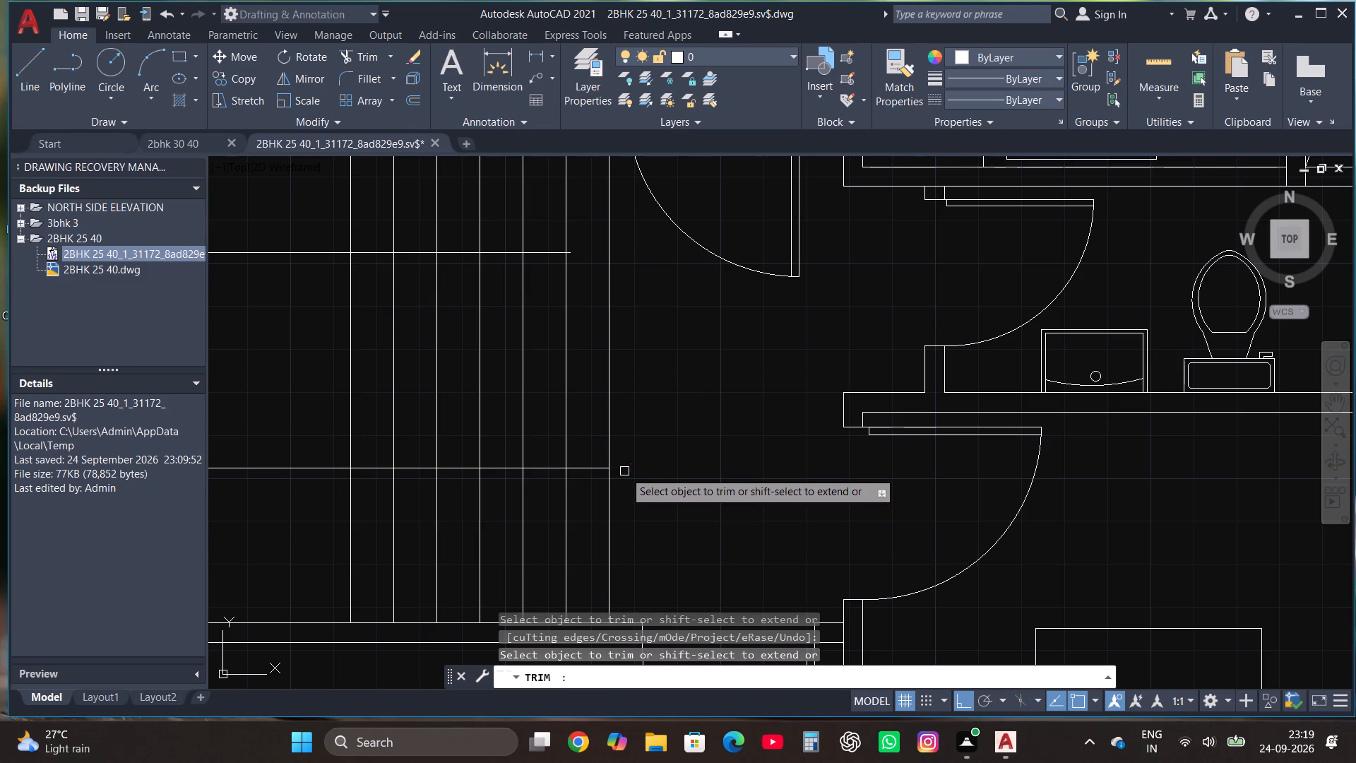
Trim the tread lines between the two flights, keeping the westernmost line, and cut the easternmost one off north of the southern flight.
scroll(637, 504, down, 1)
click(616, 437)
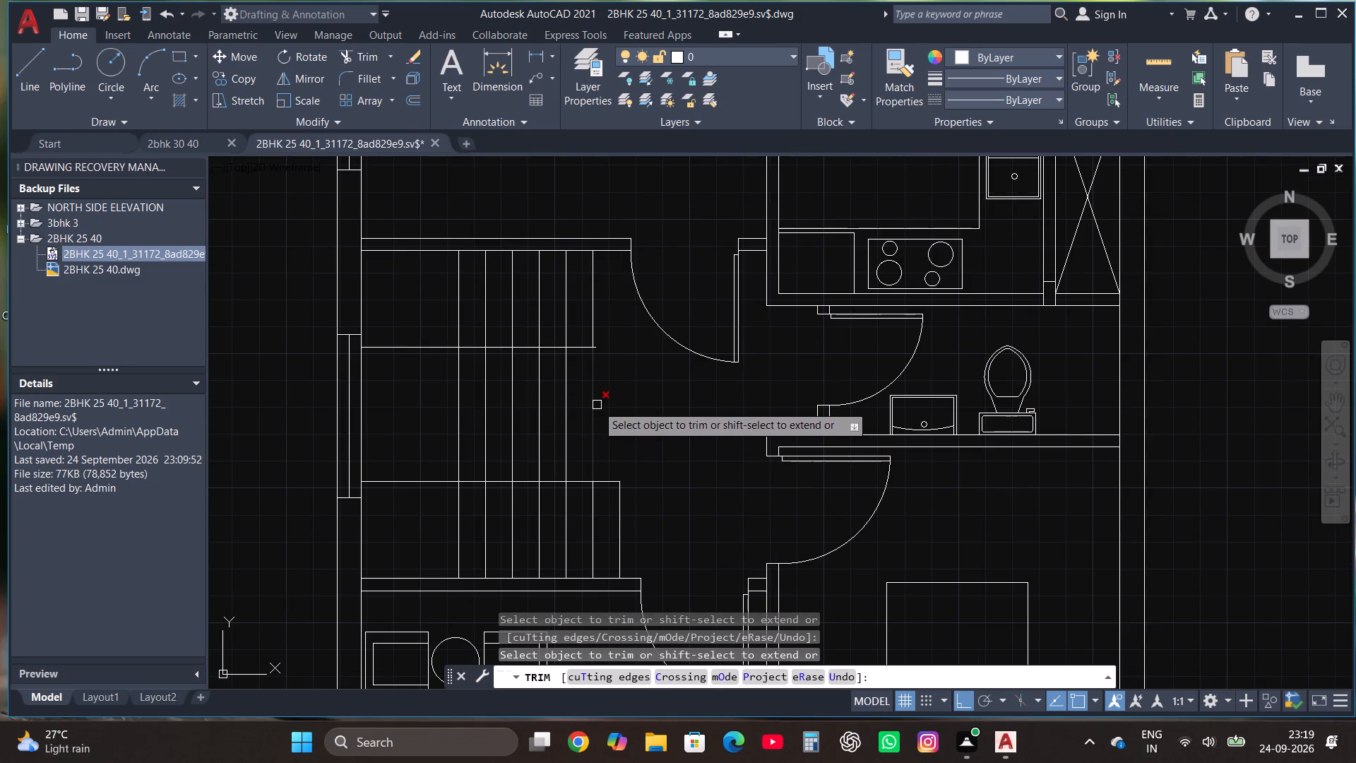
click(596, 401)
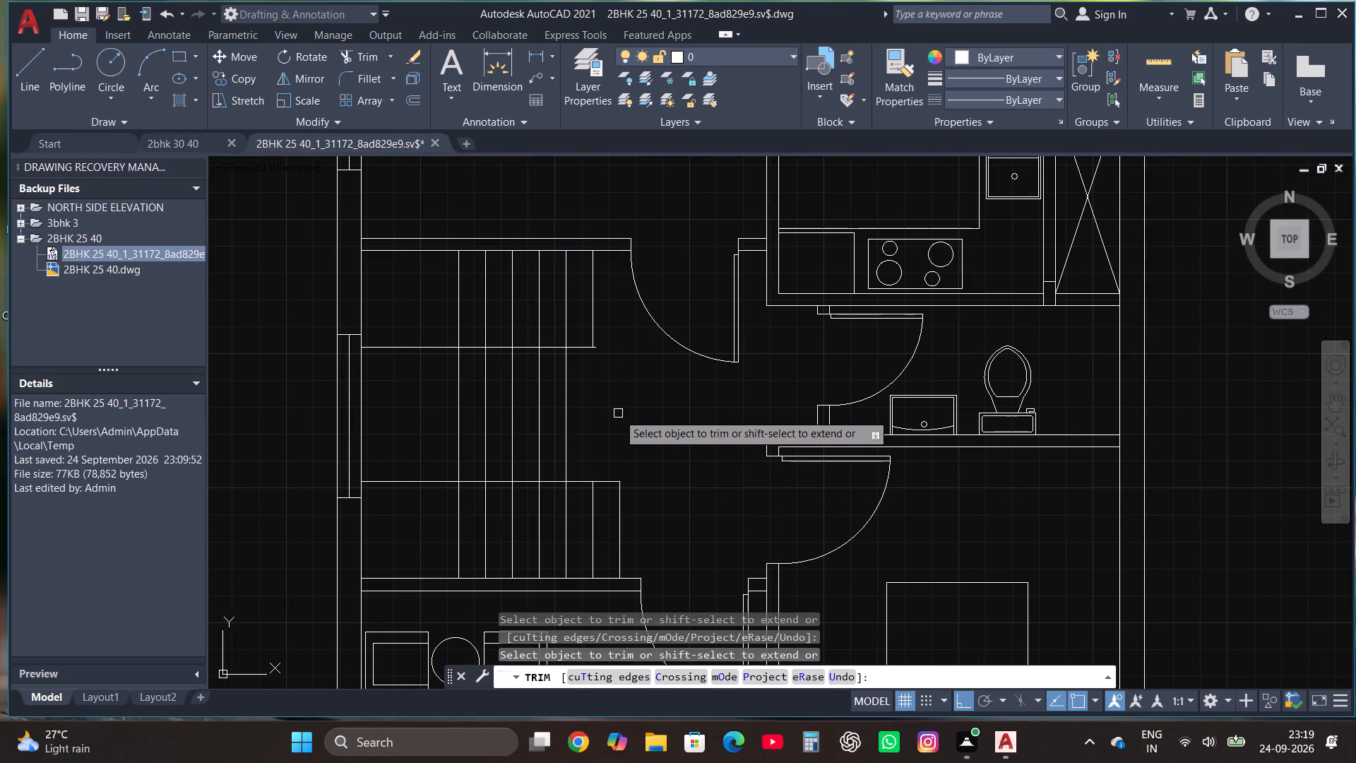
click(441, 416)
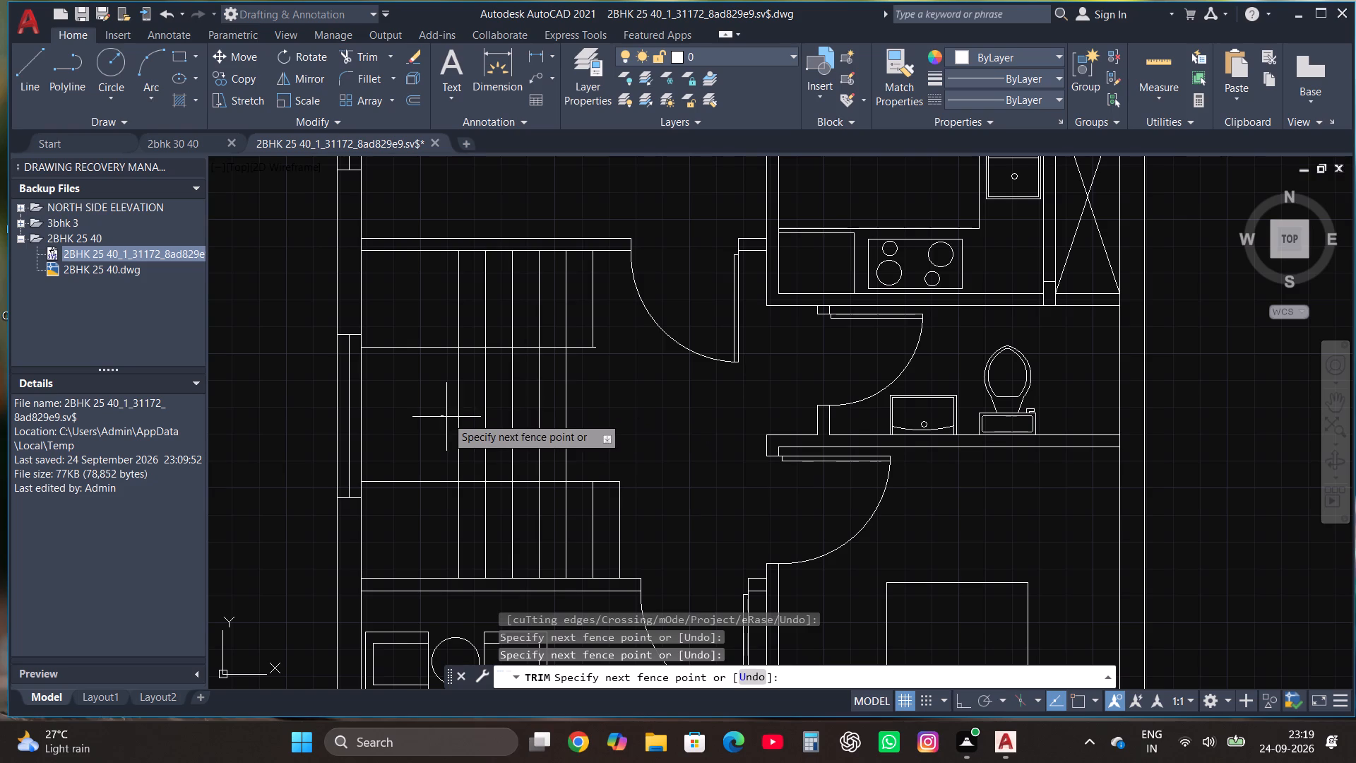
click(444, 417)
click(480, 415)
click(593, 420)
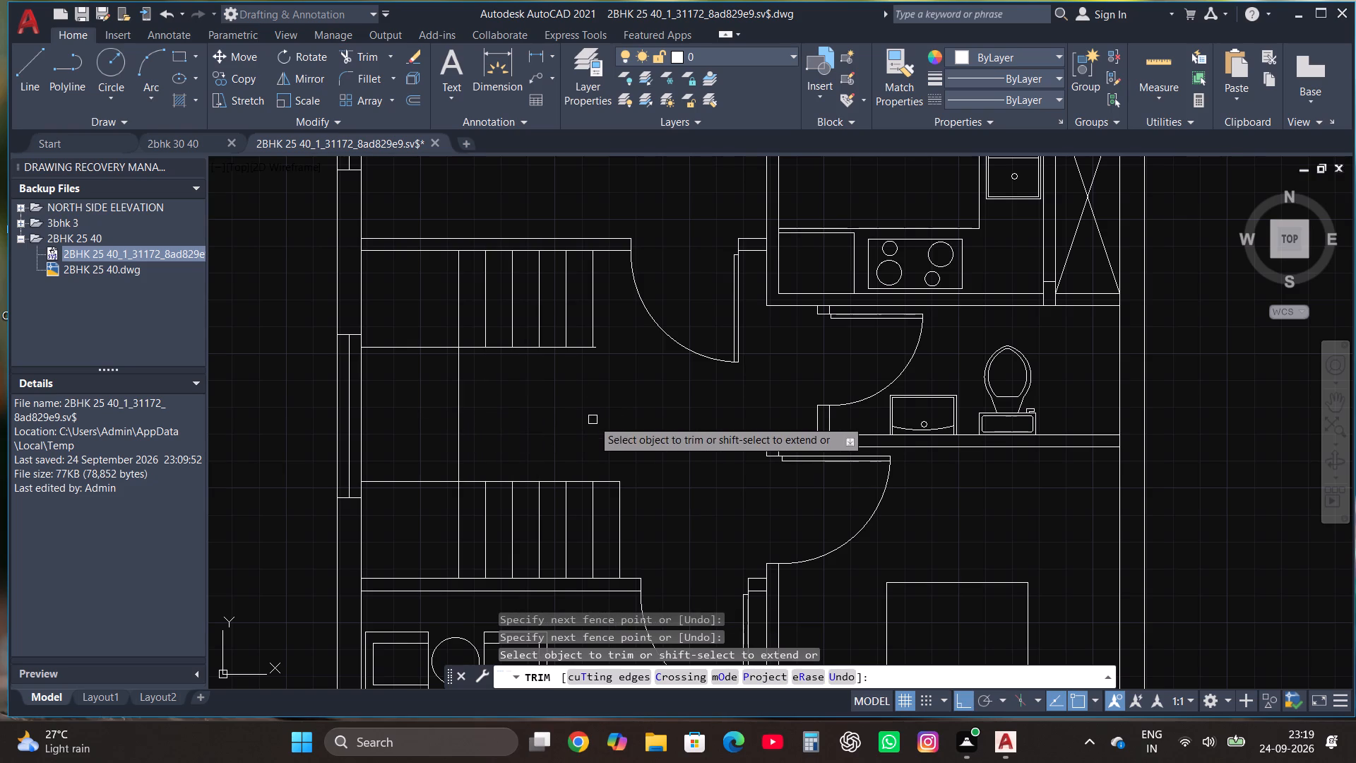
Trim the northern flight's horizontal line where it overshoots its last tread line.
scroll(600, 375, up, 1)
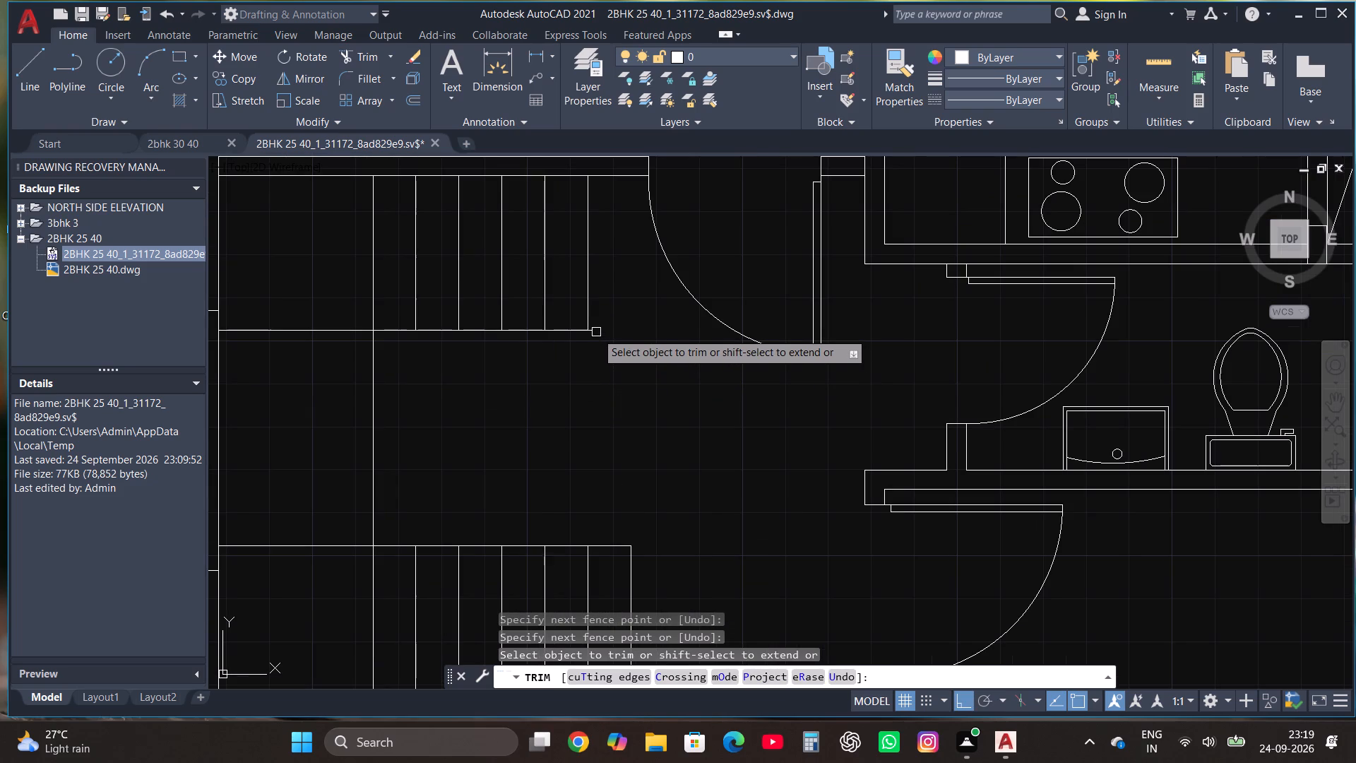
click(595, 331)
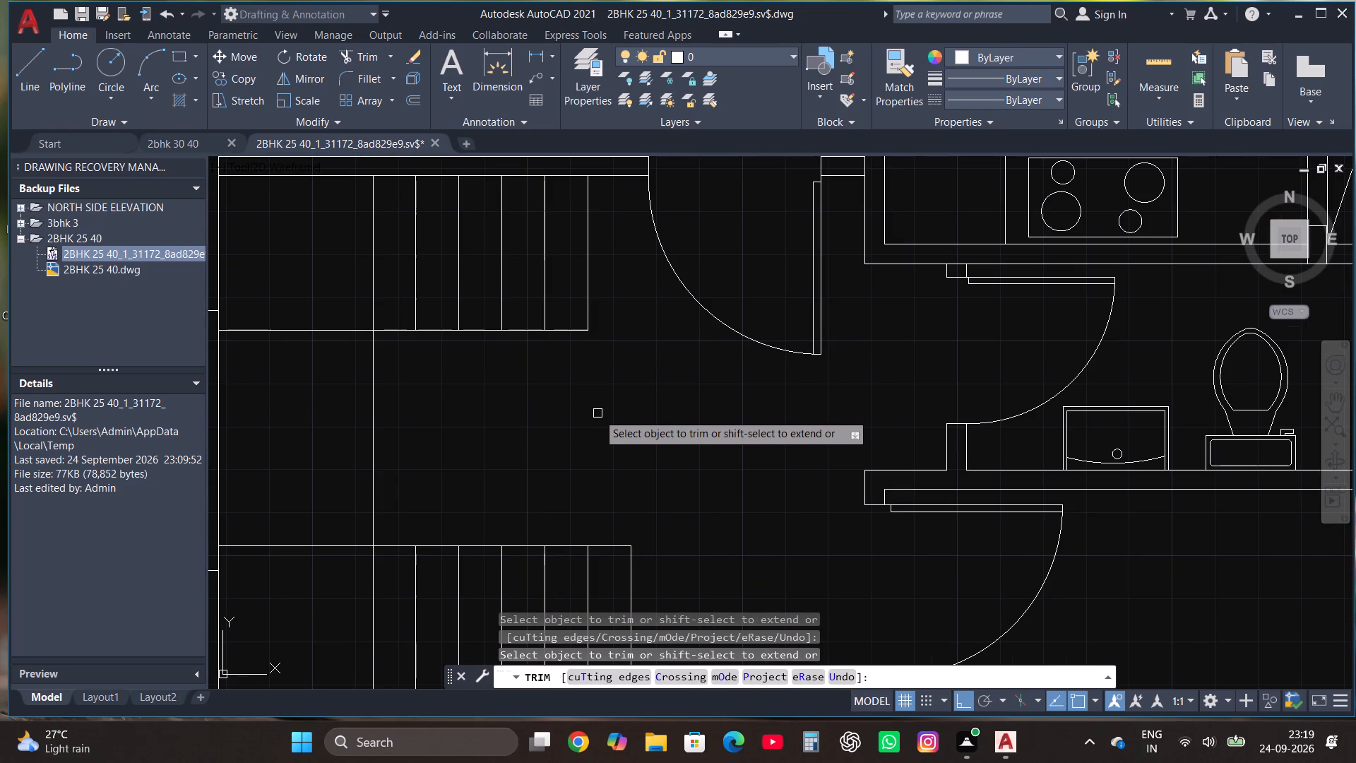
scroll(617, 434, down, 1)
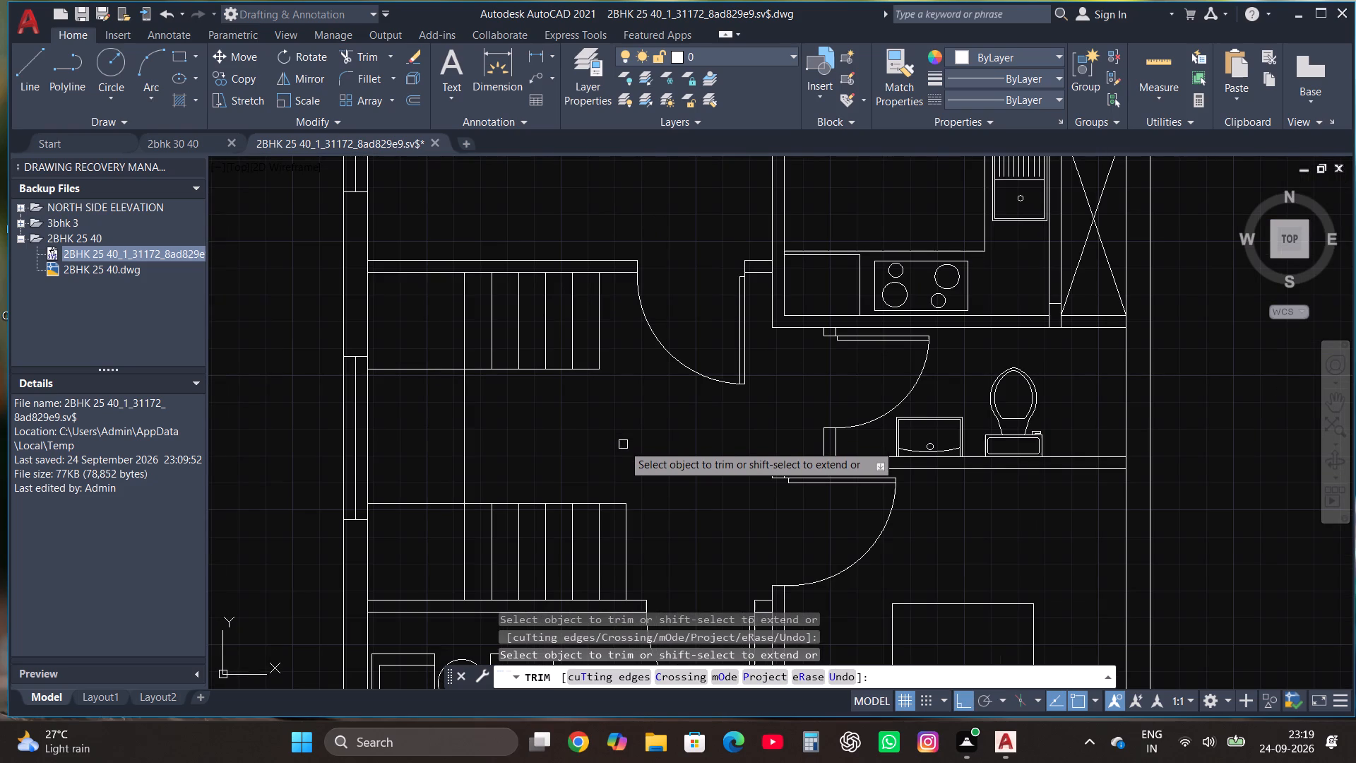
key(Escape)
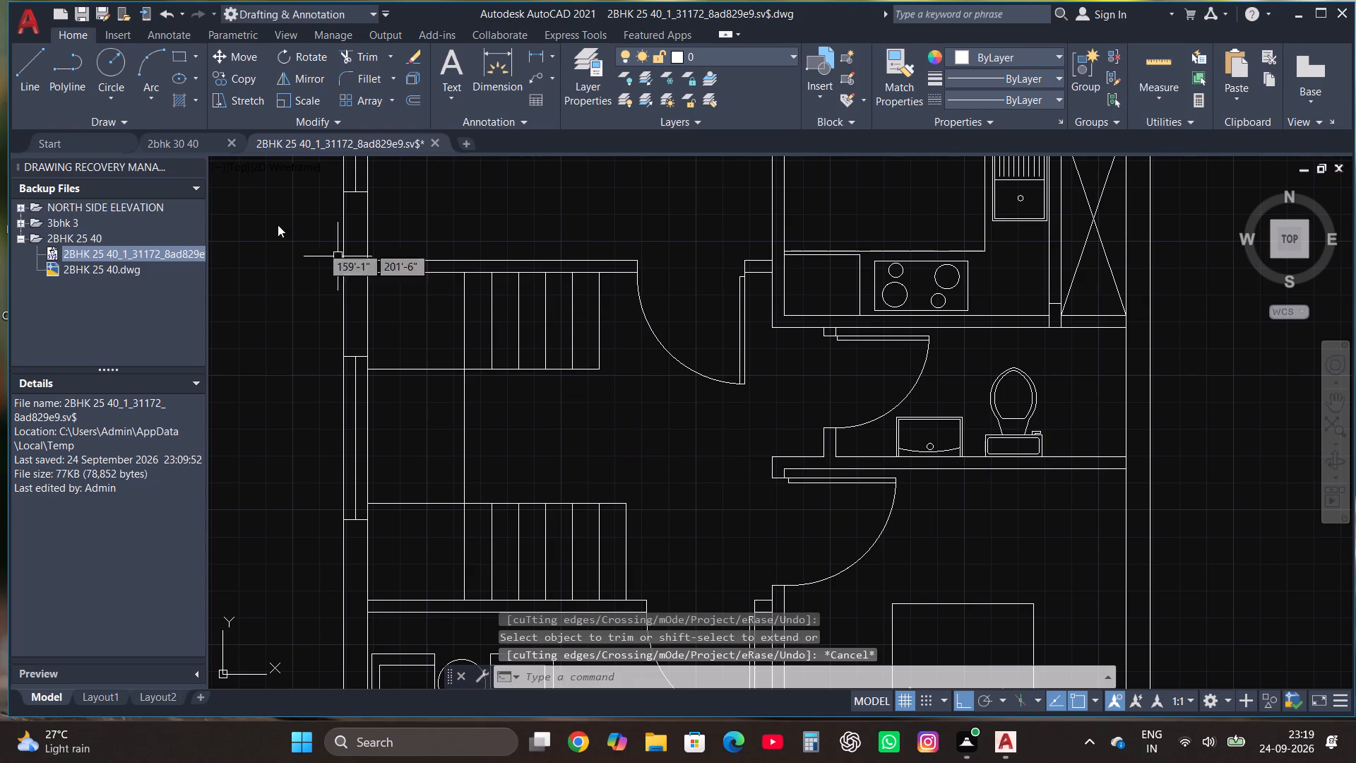
Draw a rectangle between the flights, from the southern flight's northeast corner to the northern flight's southwest corner.
click(176, 60)
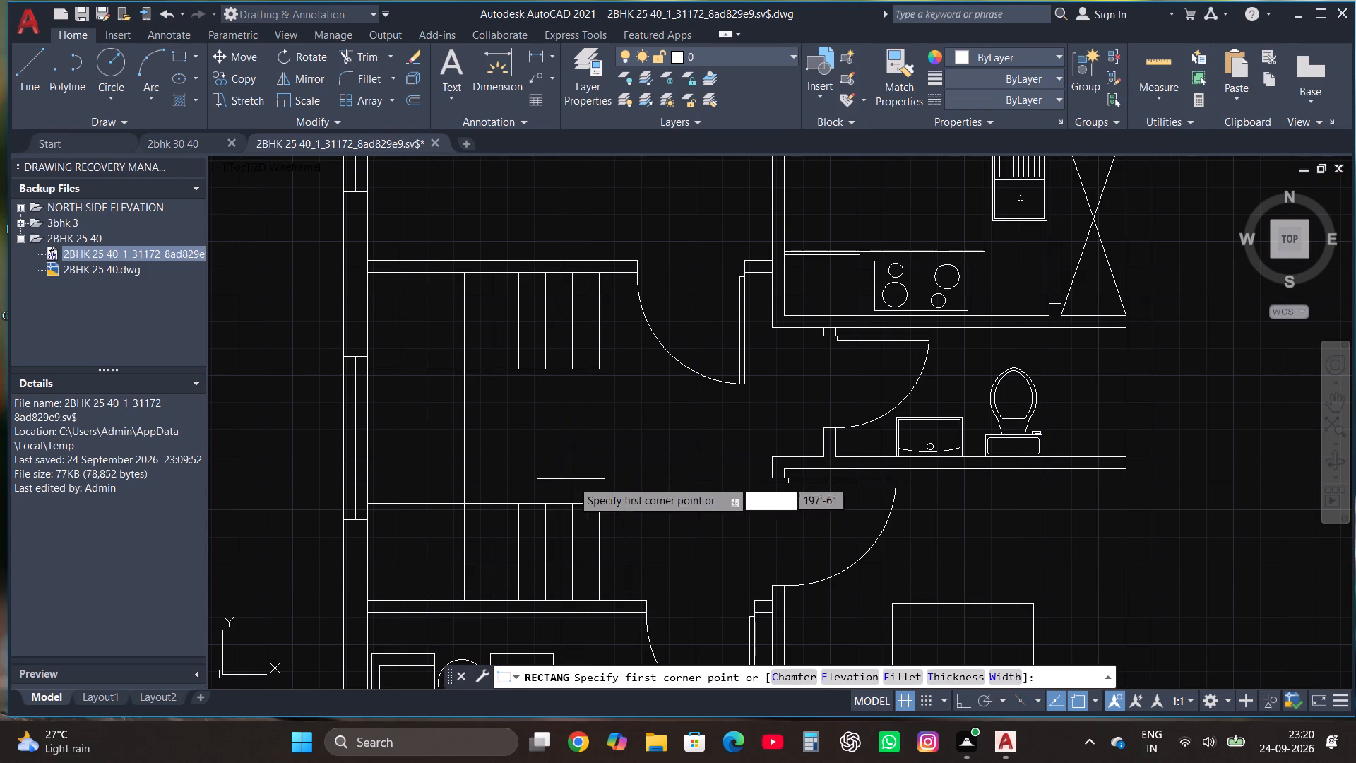
click(626, 505)
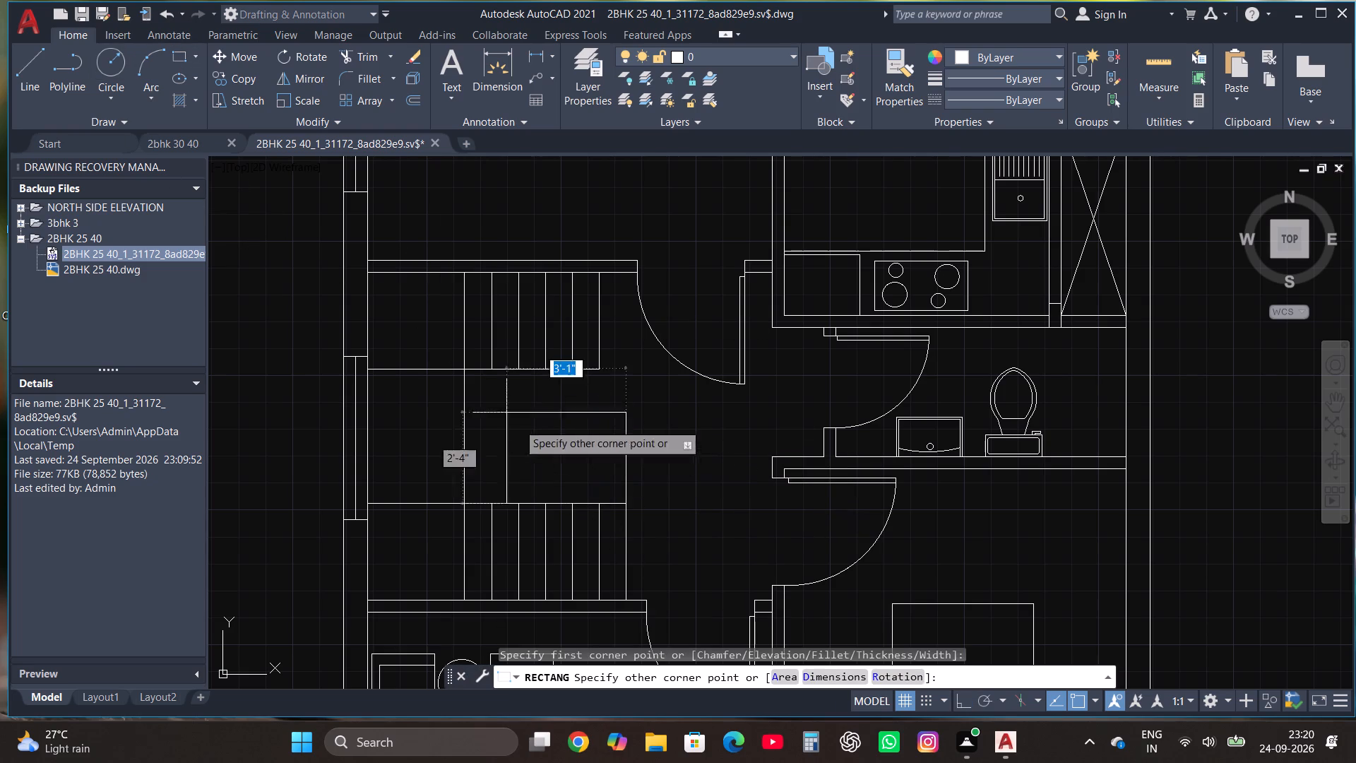
click(463, 370)
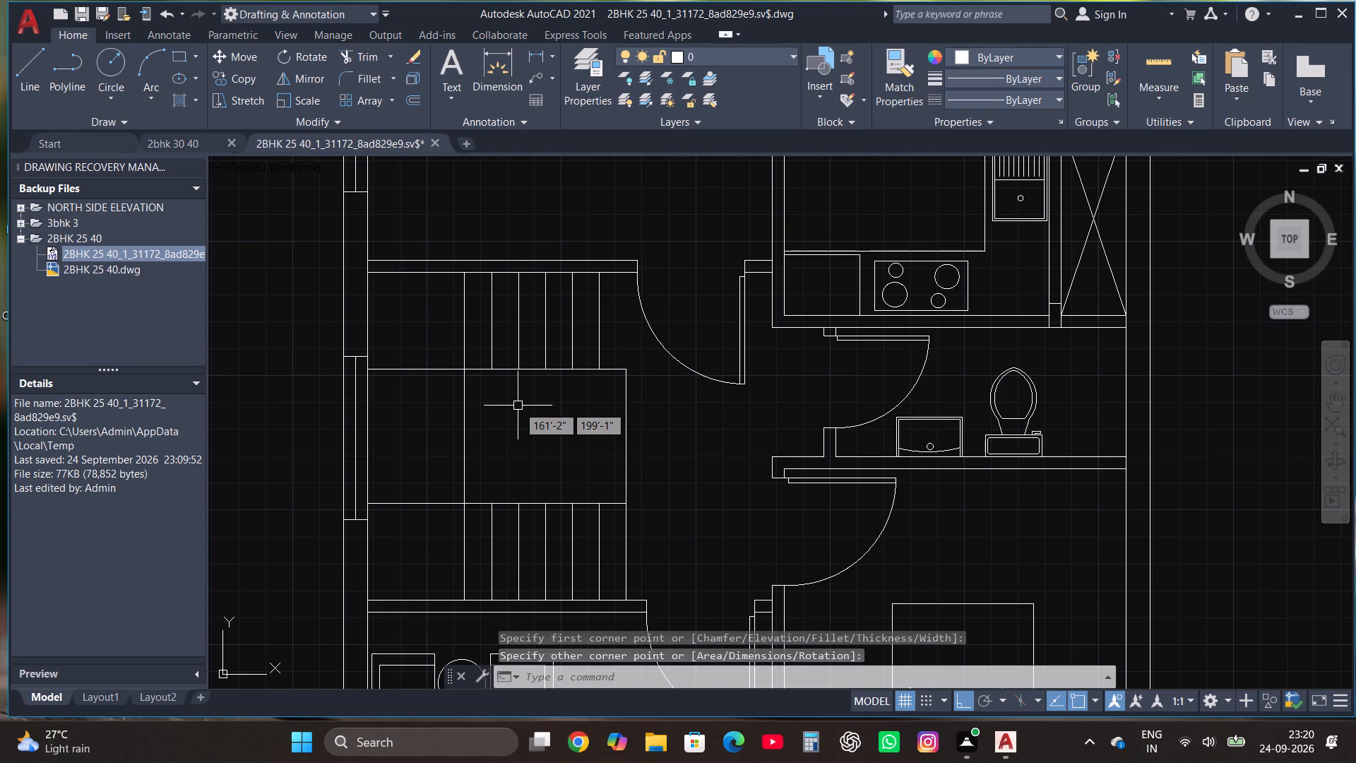
Draw two diagonal lines, with ortho off, crossing the rectangle between the flights from corner to corner.
click(33, 66)
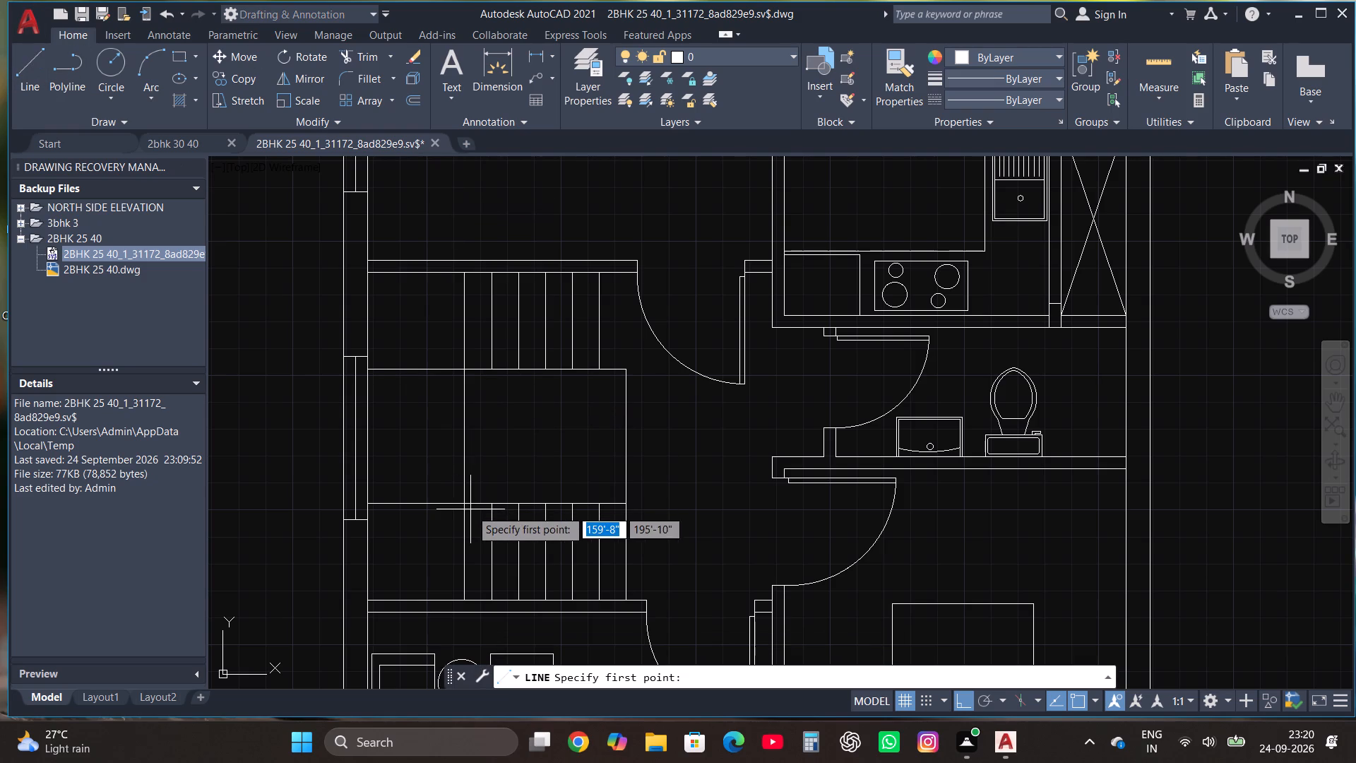
click(465, 504)
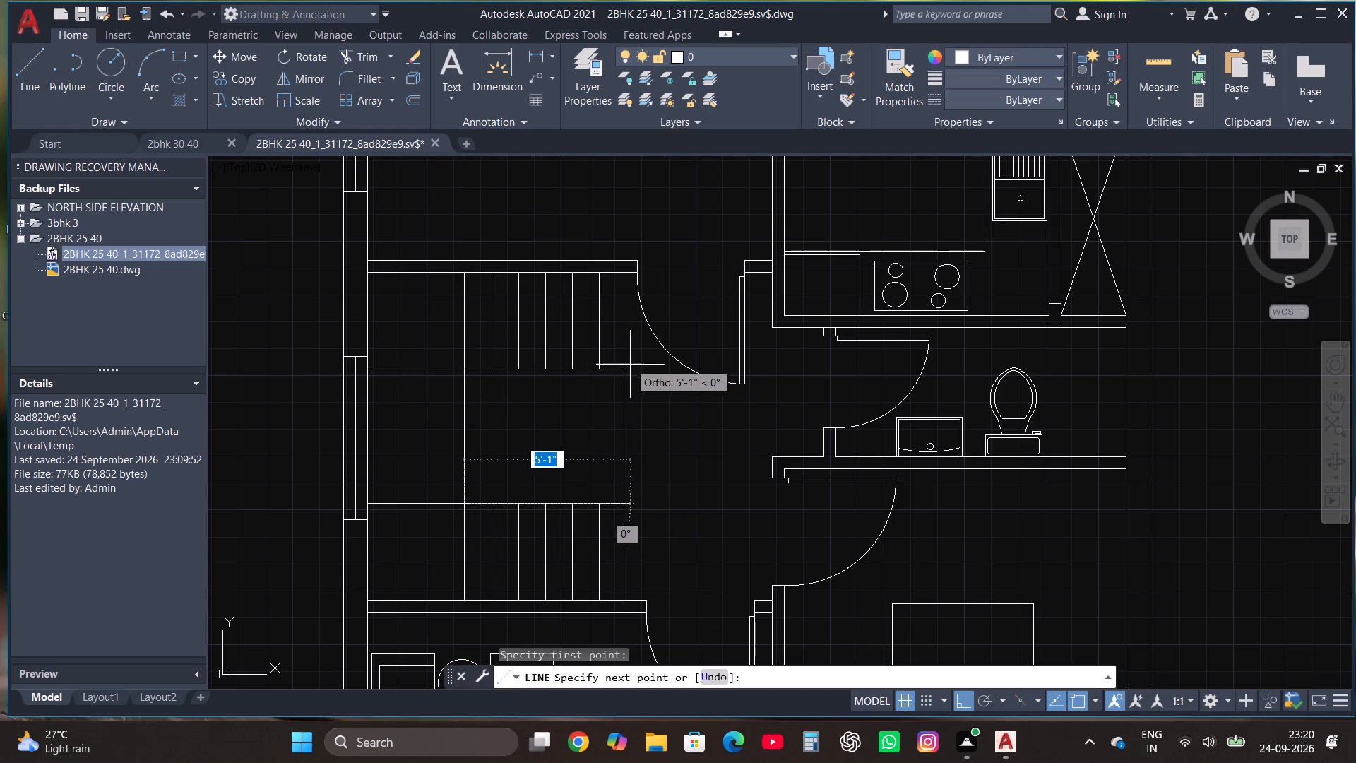
key(F8)
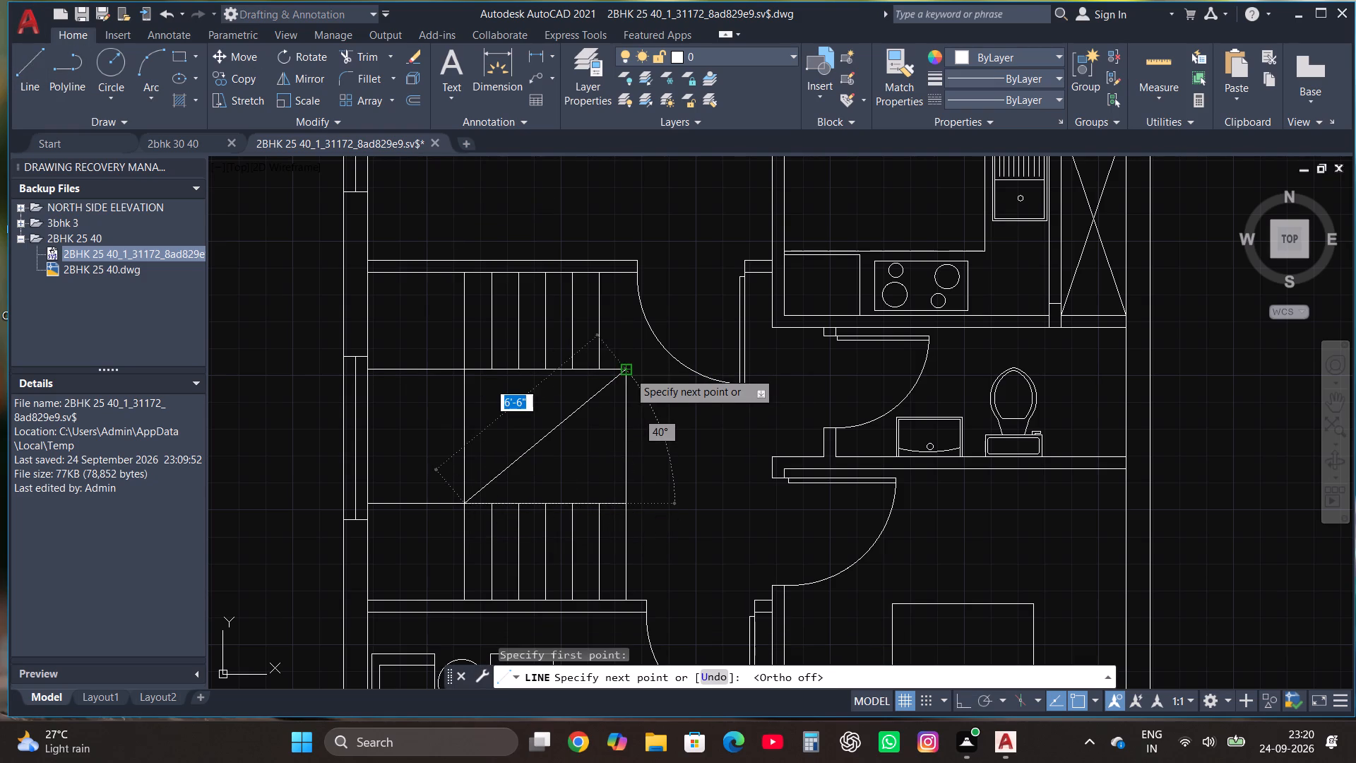
click(626, 371)
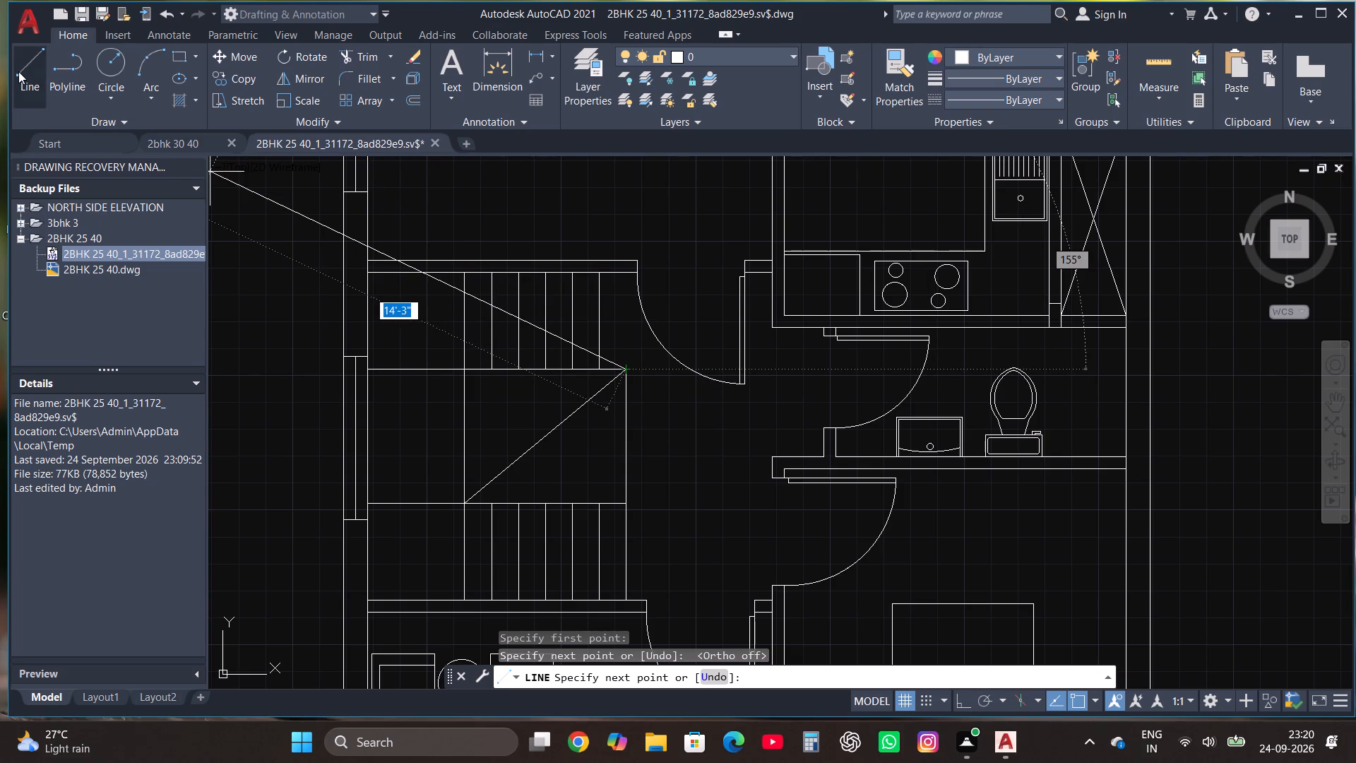
click(18, 71)
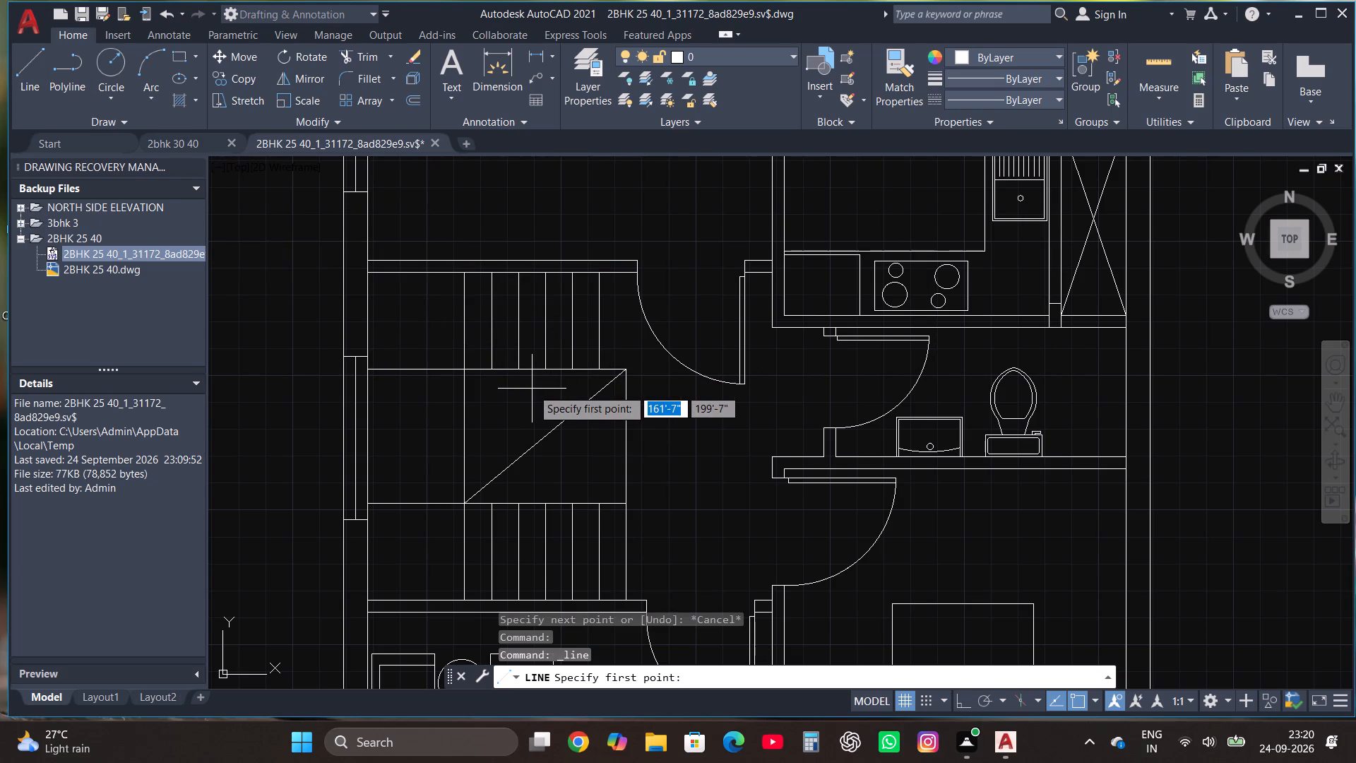
click(465, 369)
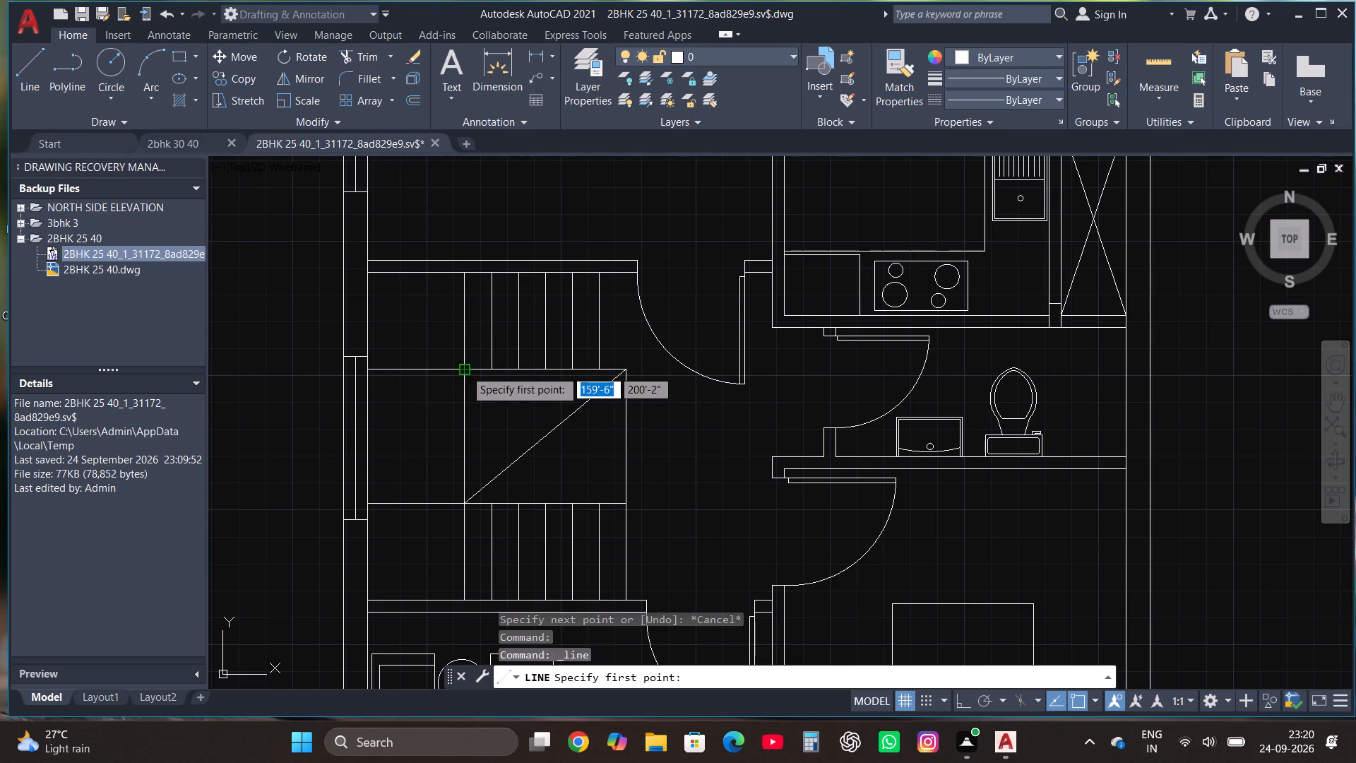
click(621, 502)
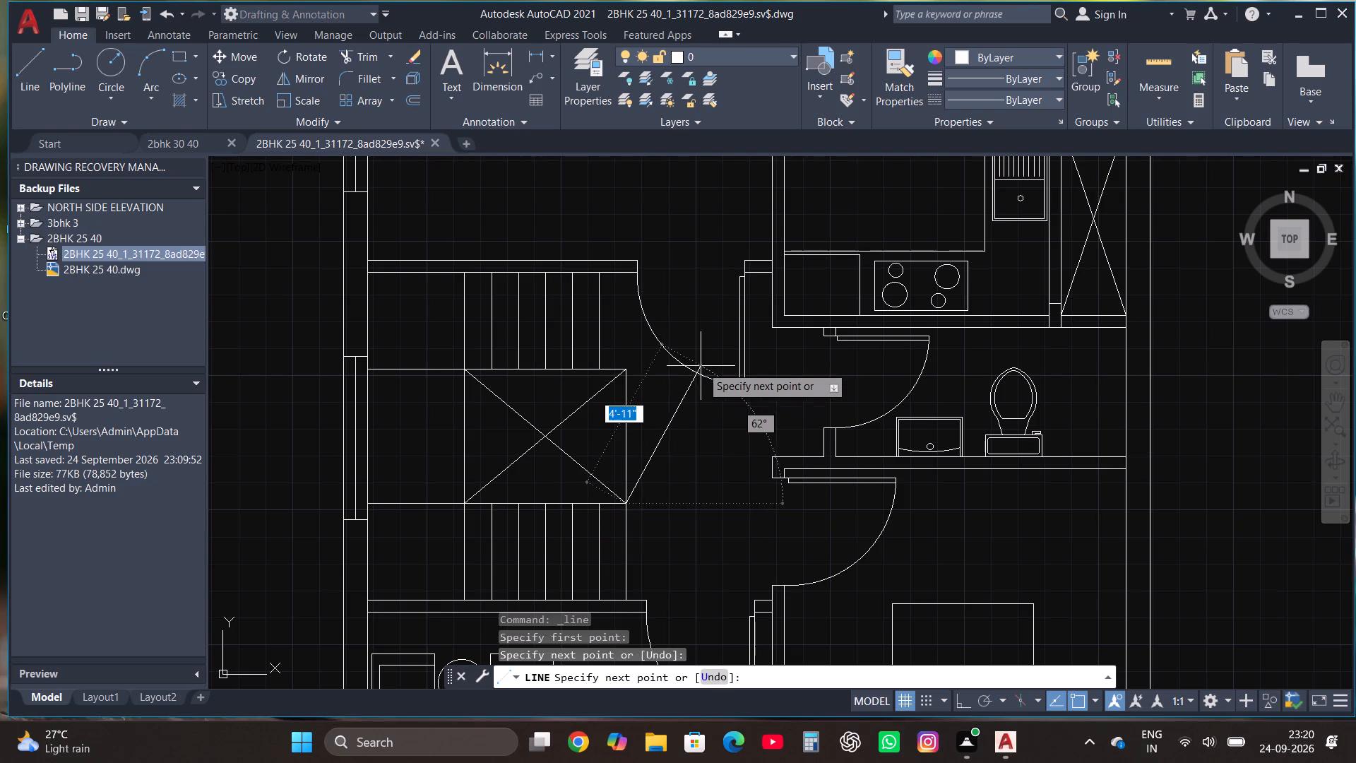
key(Escape)
Offset the horizontal line between the wall and the crossed rectangle's southwest corner northward four times at 10" to form treads.
scroll(826, 434, down, 1)
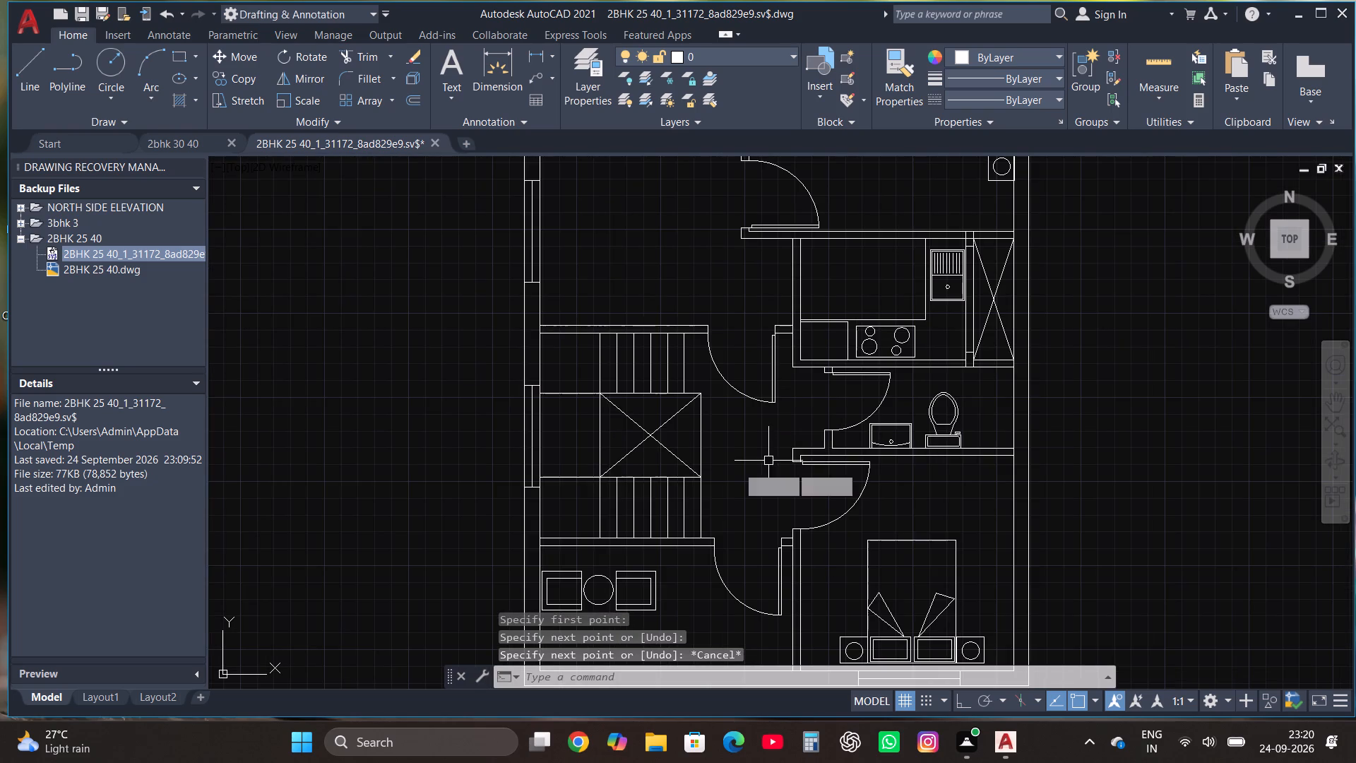
scroll(578, 459, up, 1)
click(571, 488)
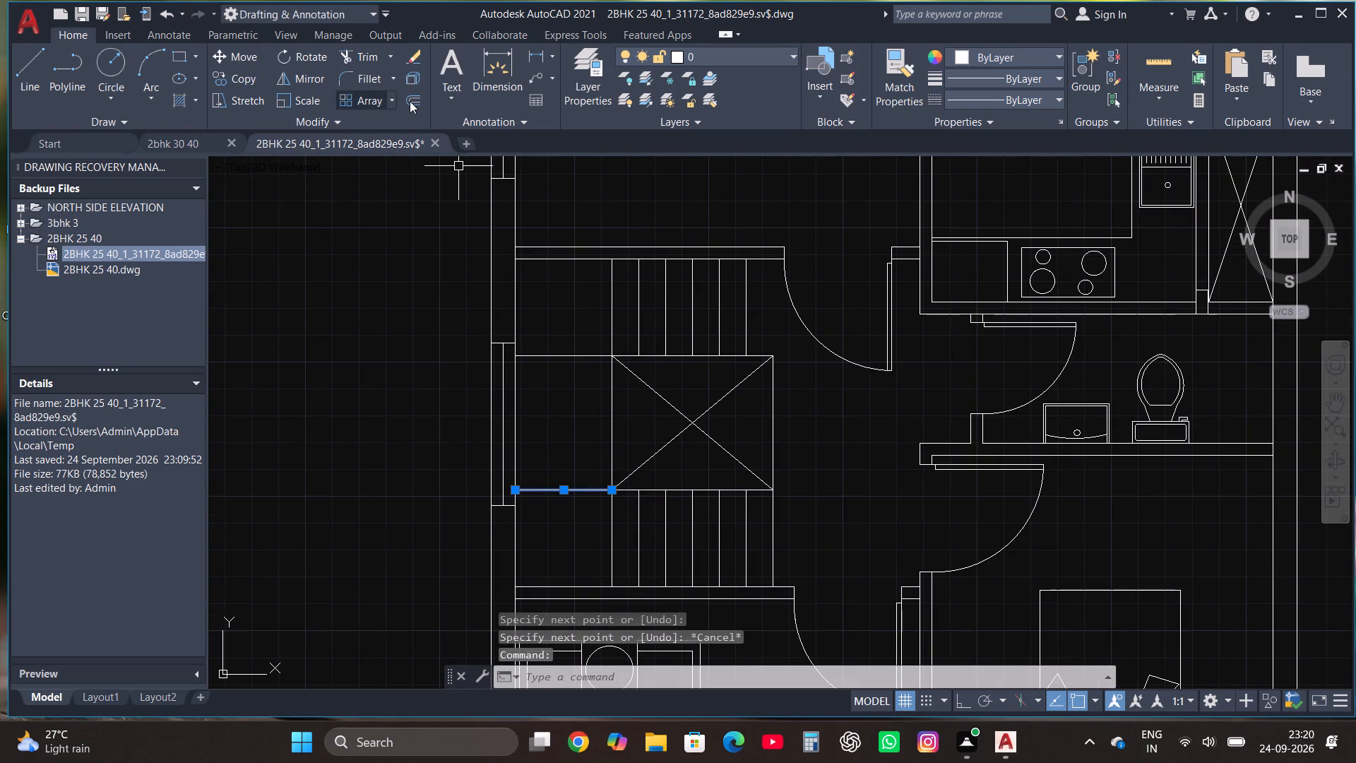
click(408, 99)
click(564, 491)
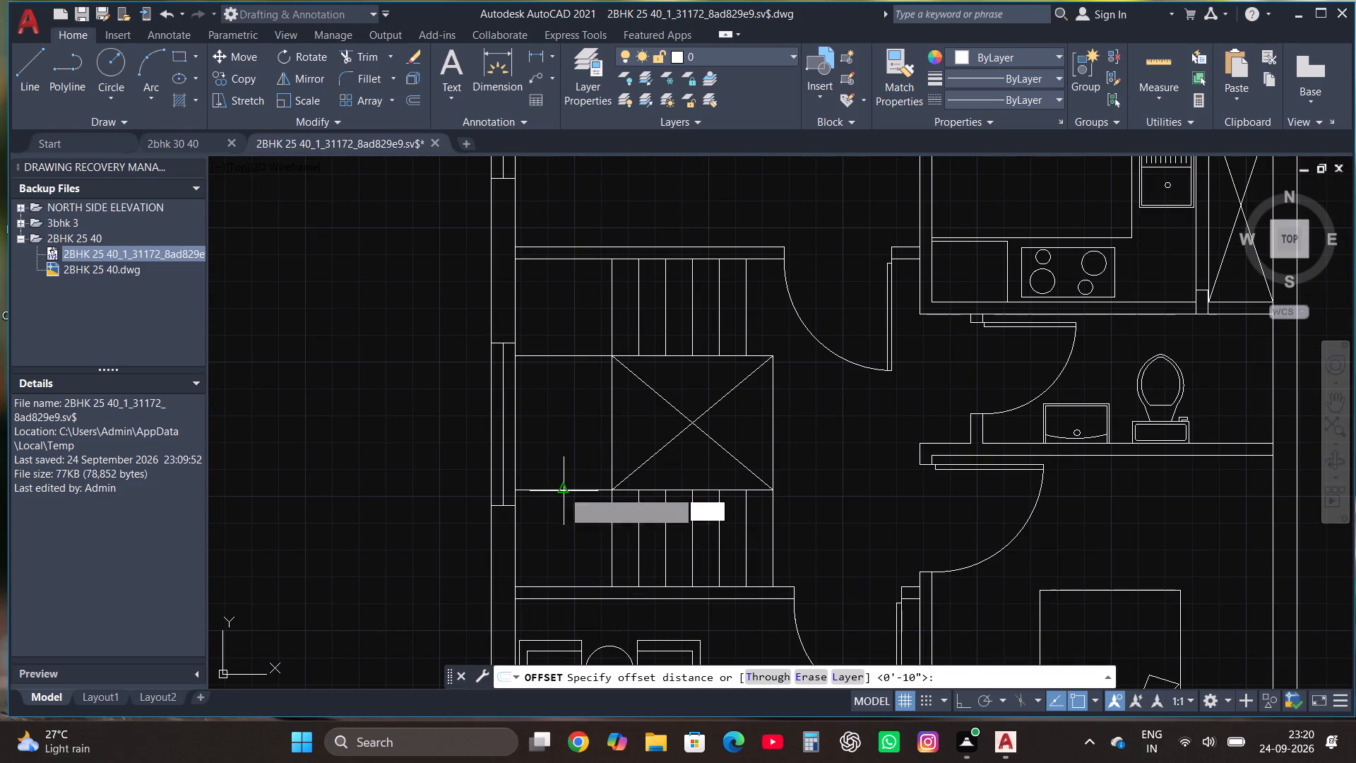
text(10")
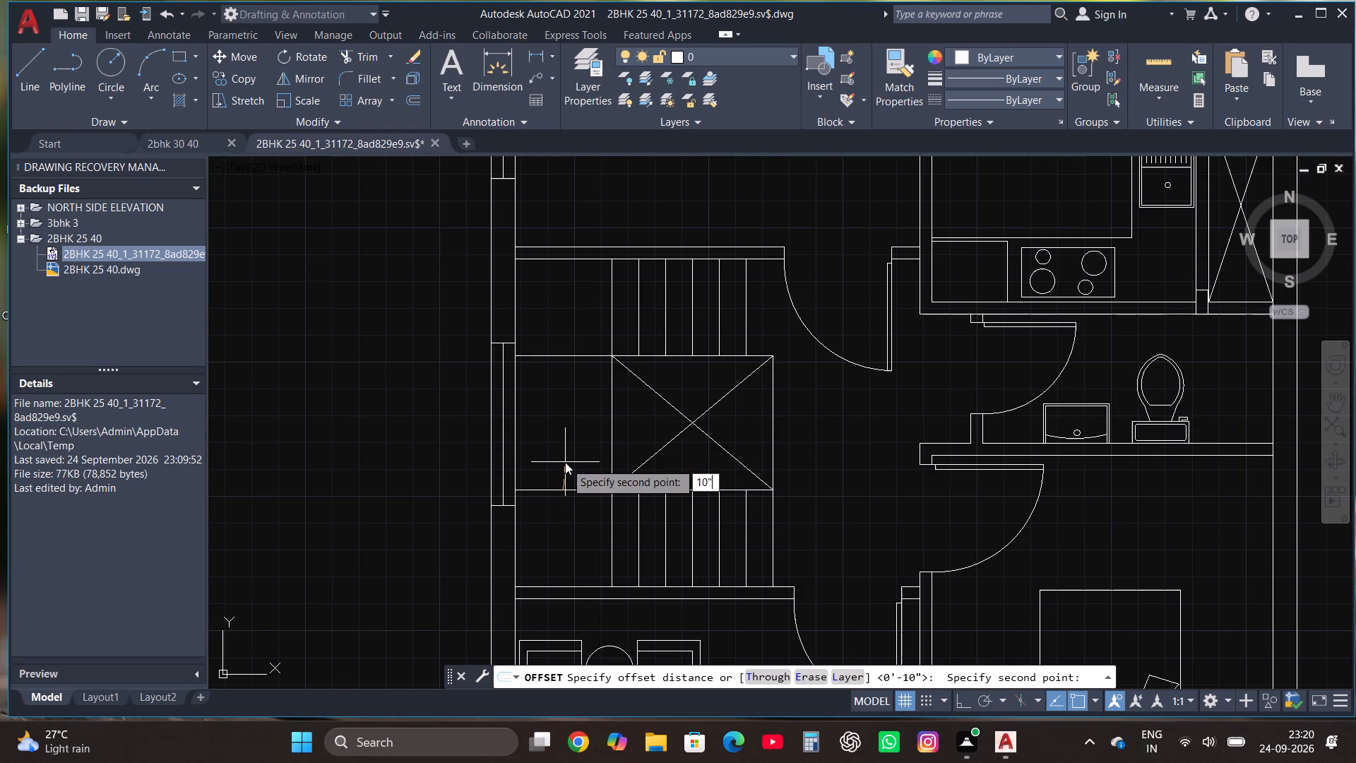
key(Return)
click(565, 462)
click(564, 462)
click(573, 394)
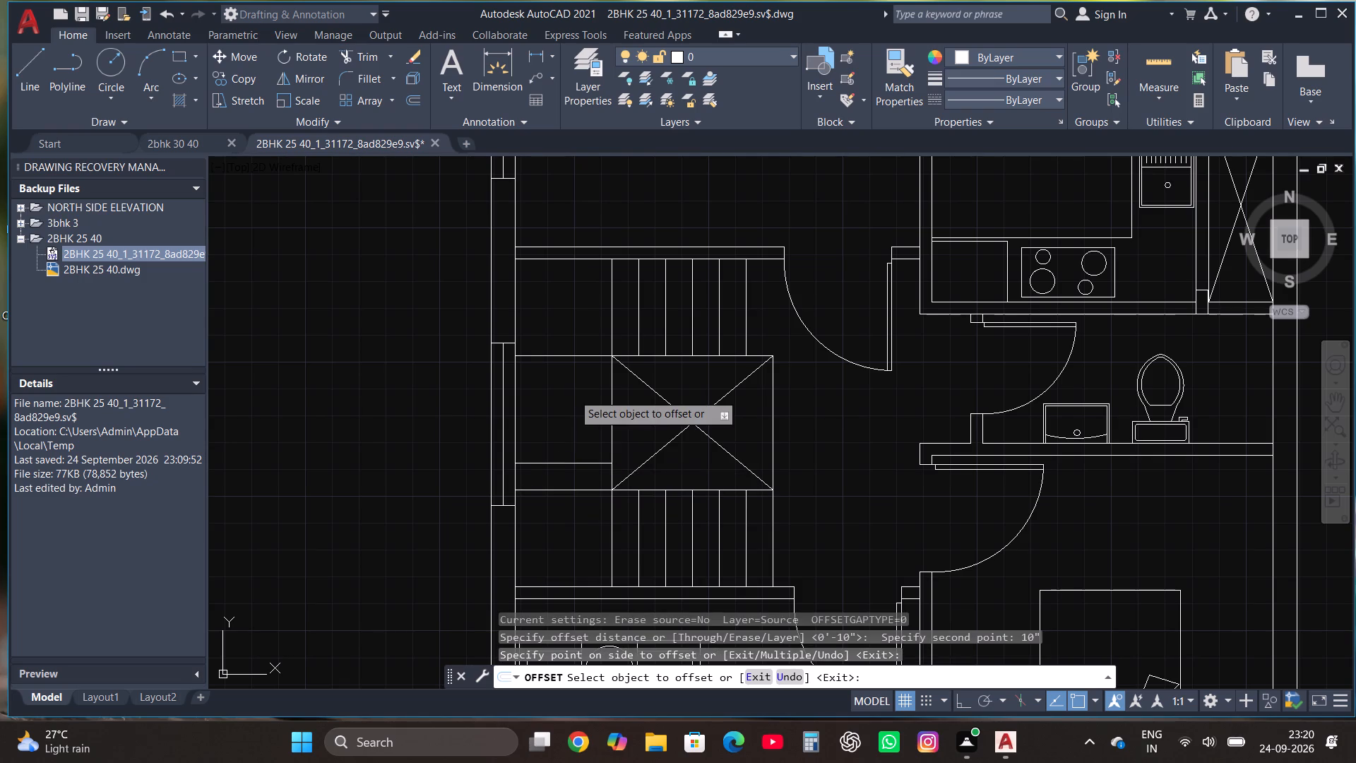
click(570, 463)
click(578, 398)
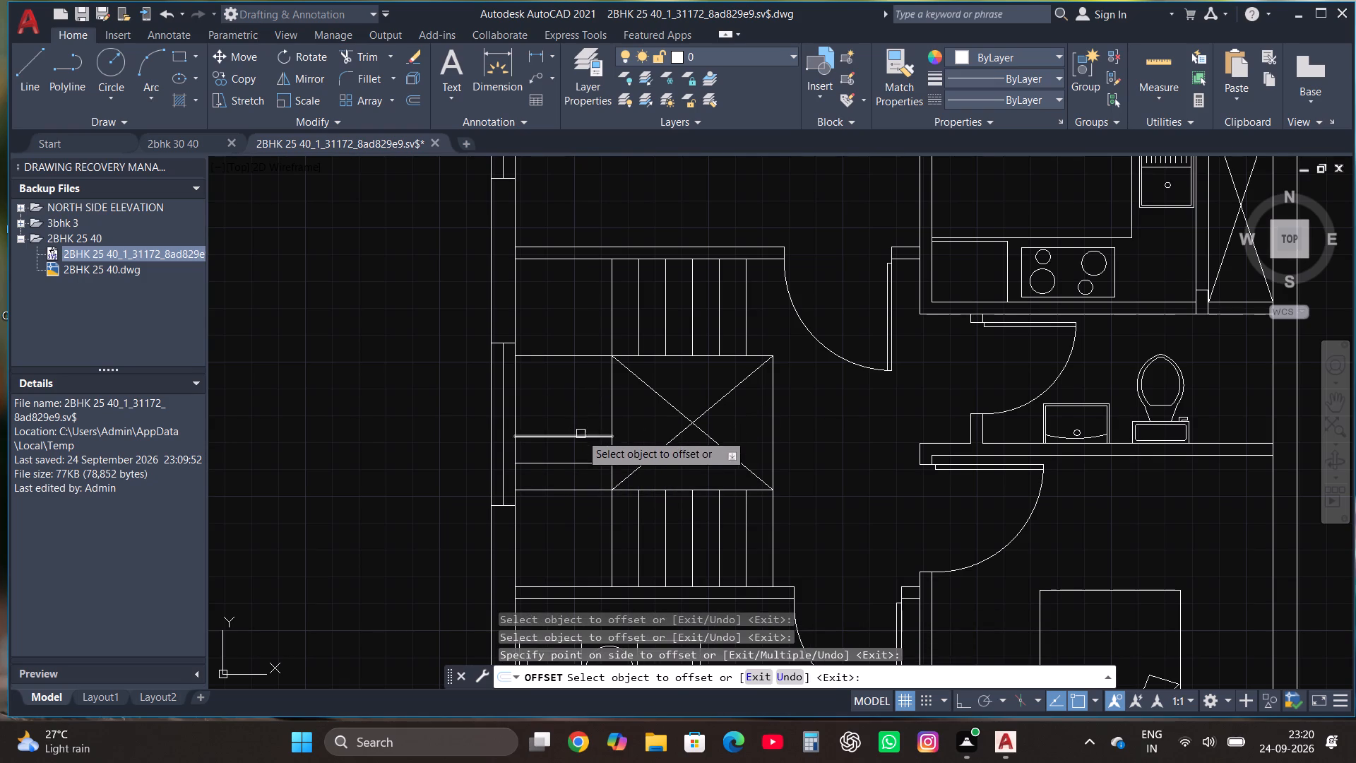
click(577, 441)
click(576, 403)
click(576, 410)
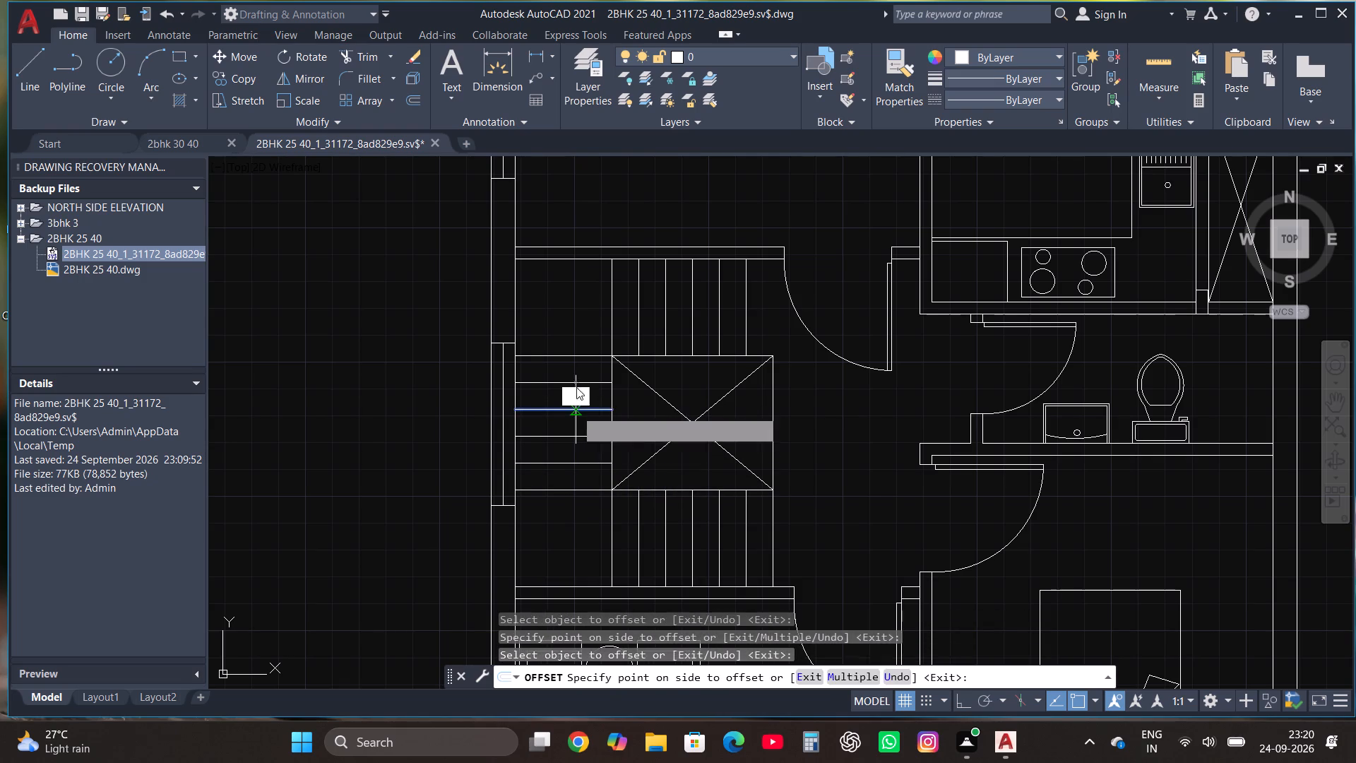
click(578, 386)
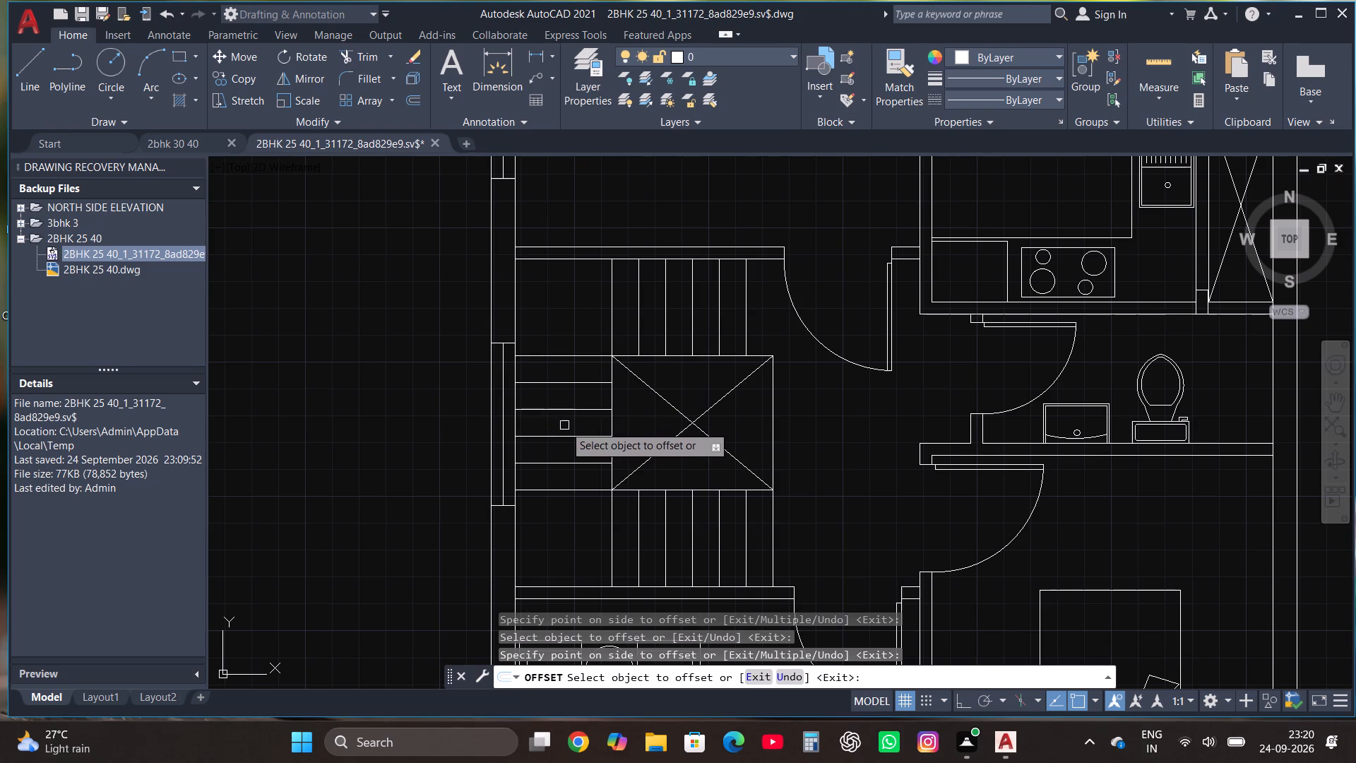
key(Escape)
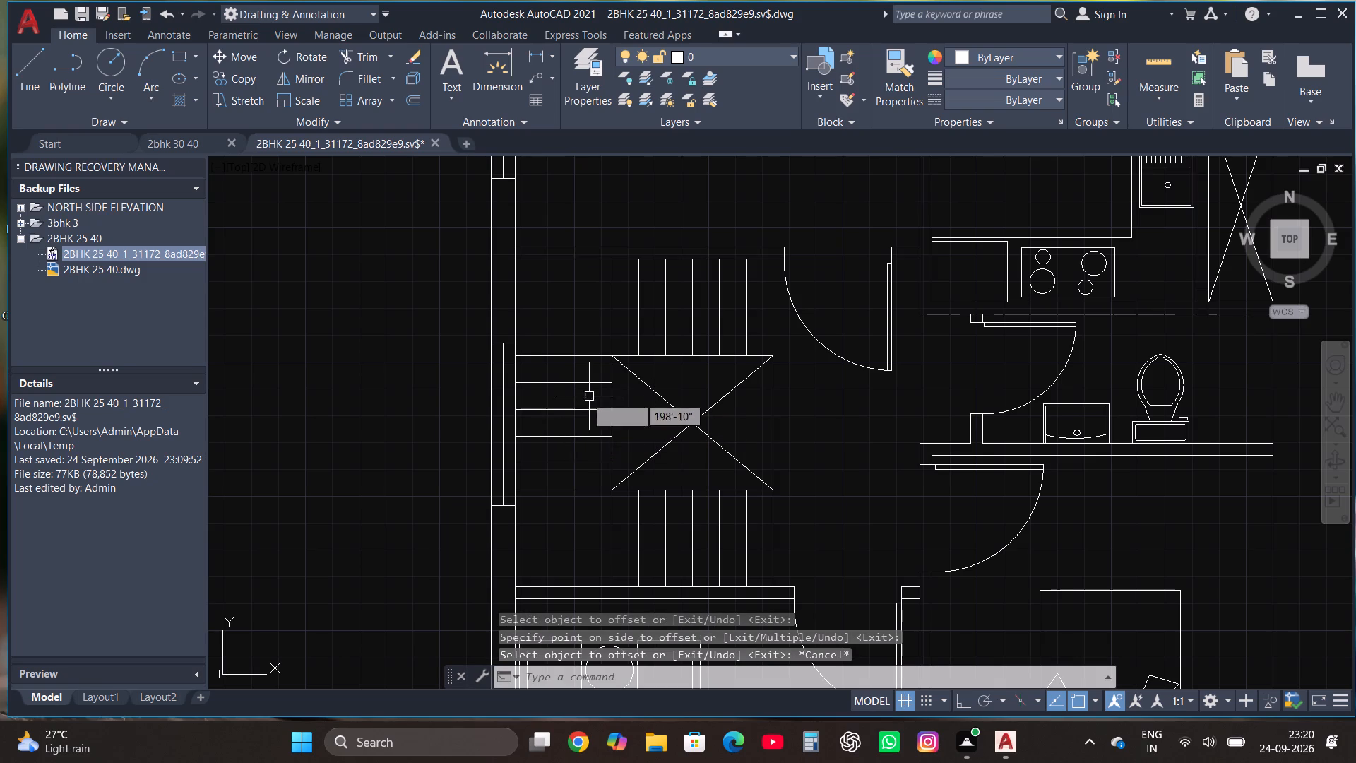
Draw a horizontal line, with ortho on, from the southern flight's easternmost line midpoint west to just past its westernmost tread line.
click(31, 64)
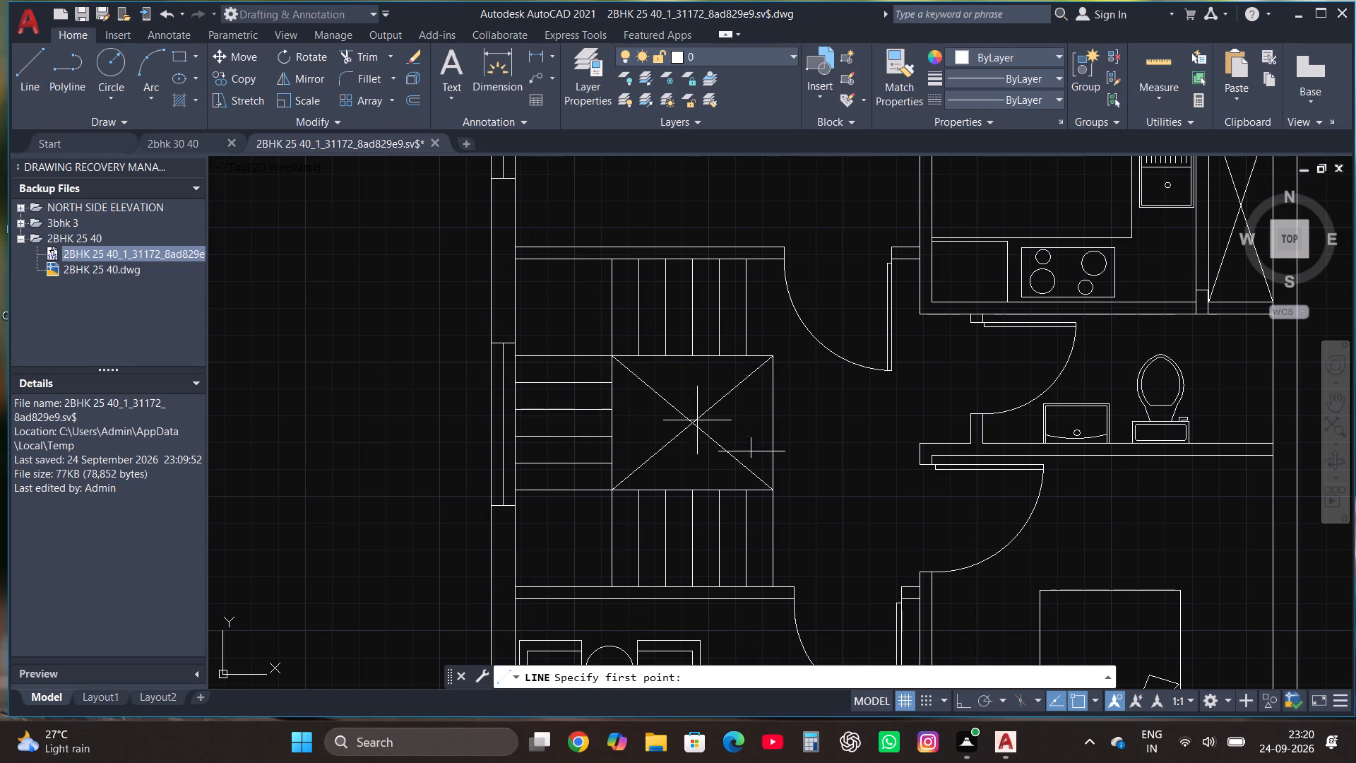
click(778, 539)
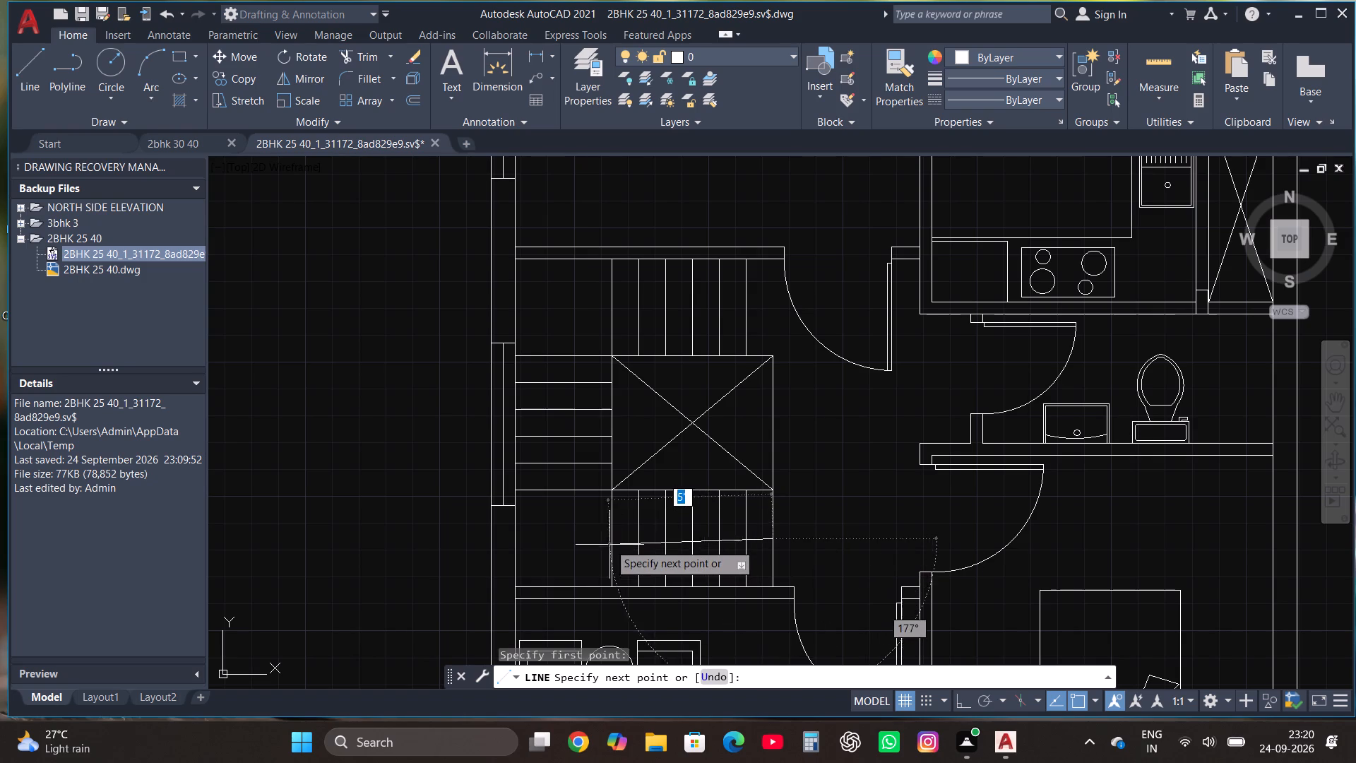
key(F8)
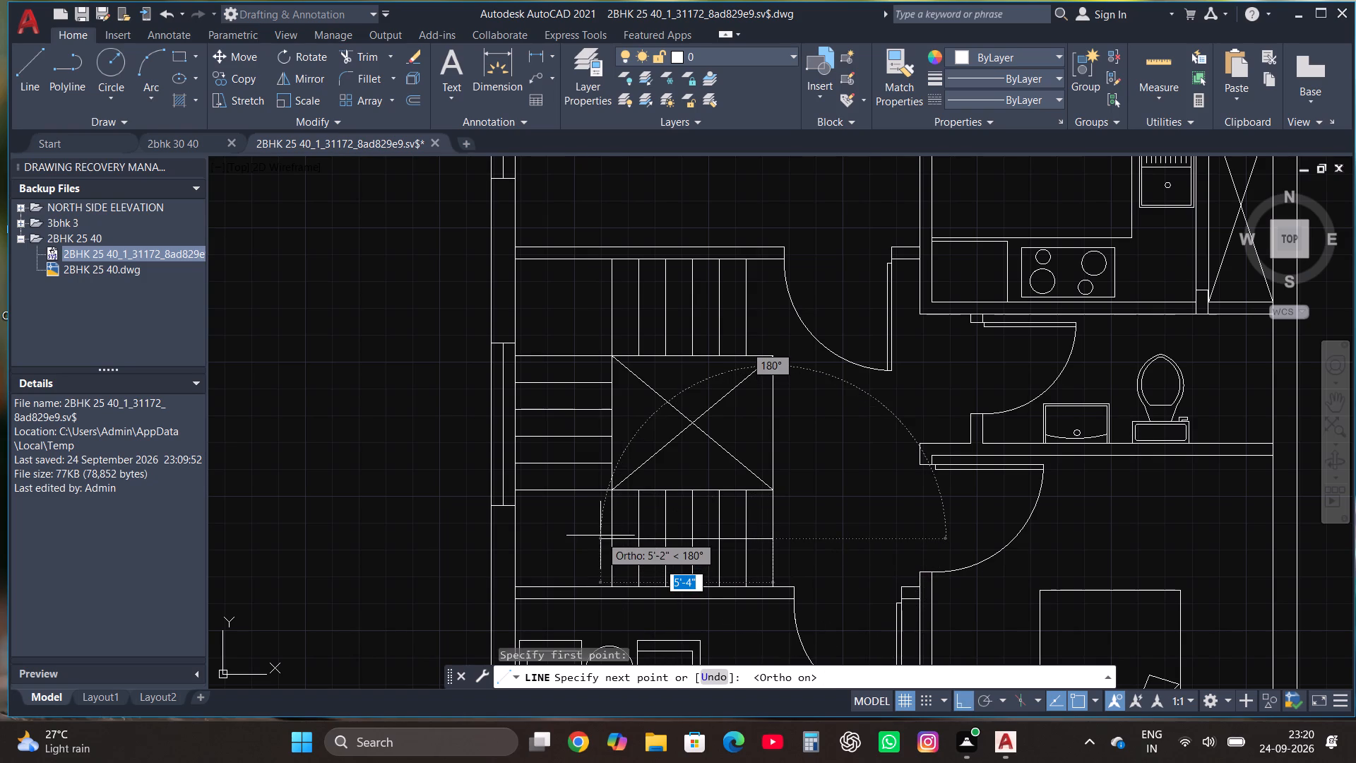
scroll(597, 540, up, 1)
click(587, 541)
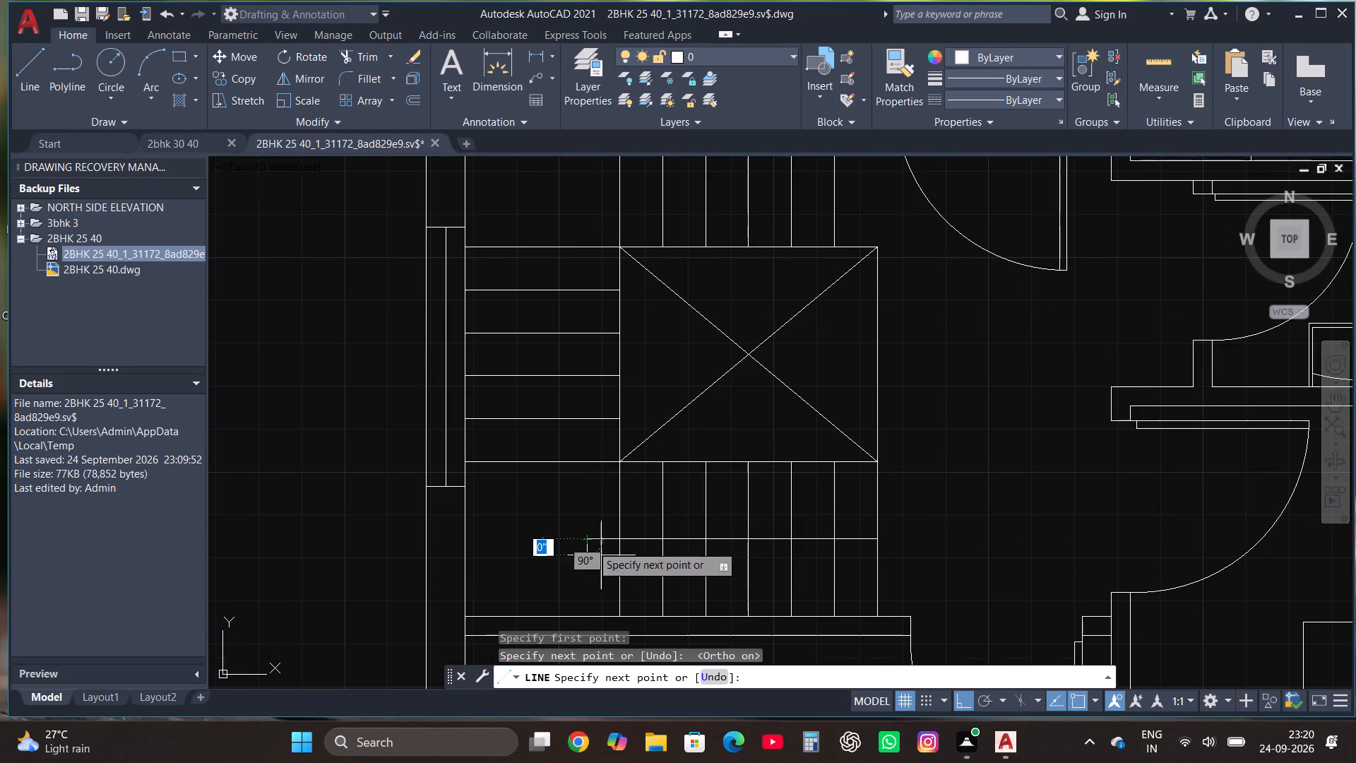
key(Escape)
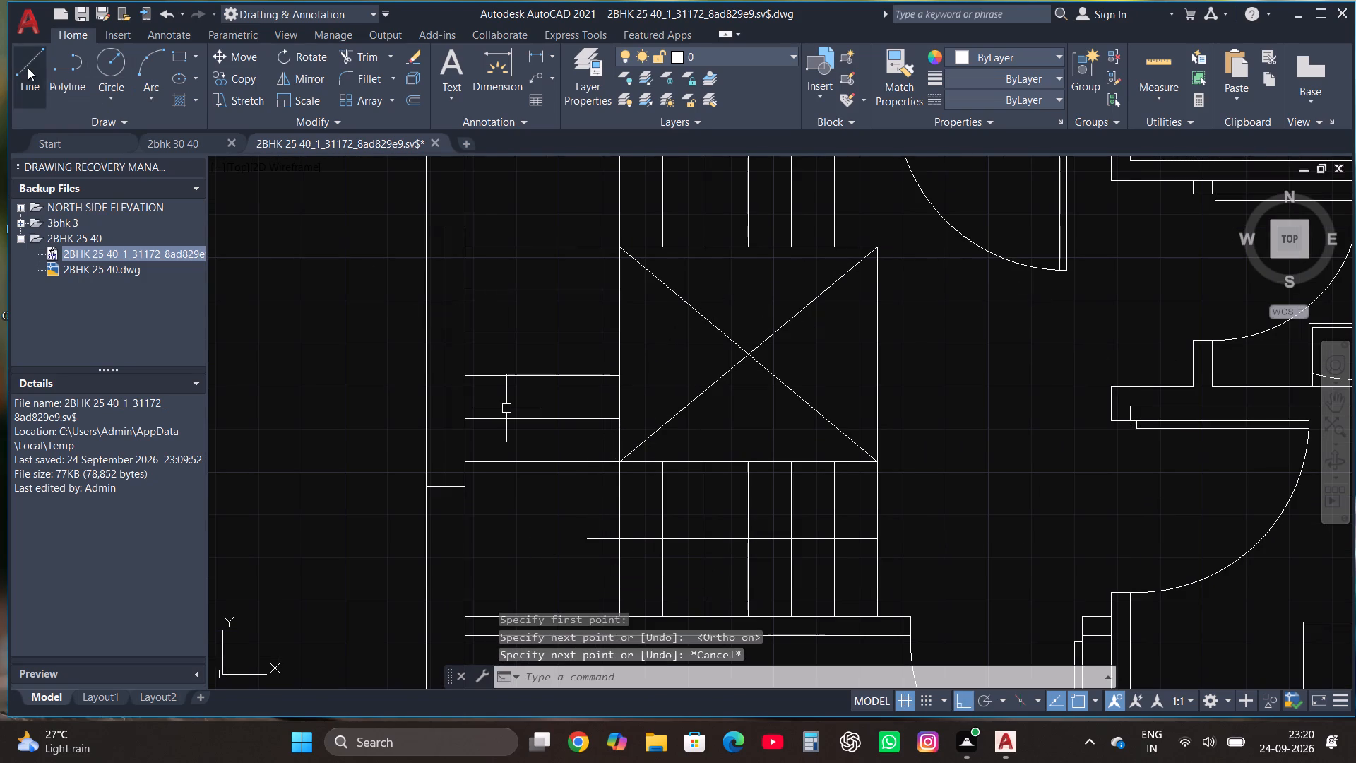
Draw a diagonal line, with ortho off, from the horizontal line's west end southeast to the southern flight's westernmost tread line.
click(28, 68)
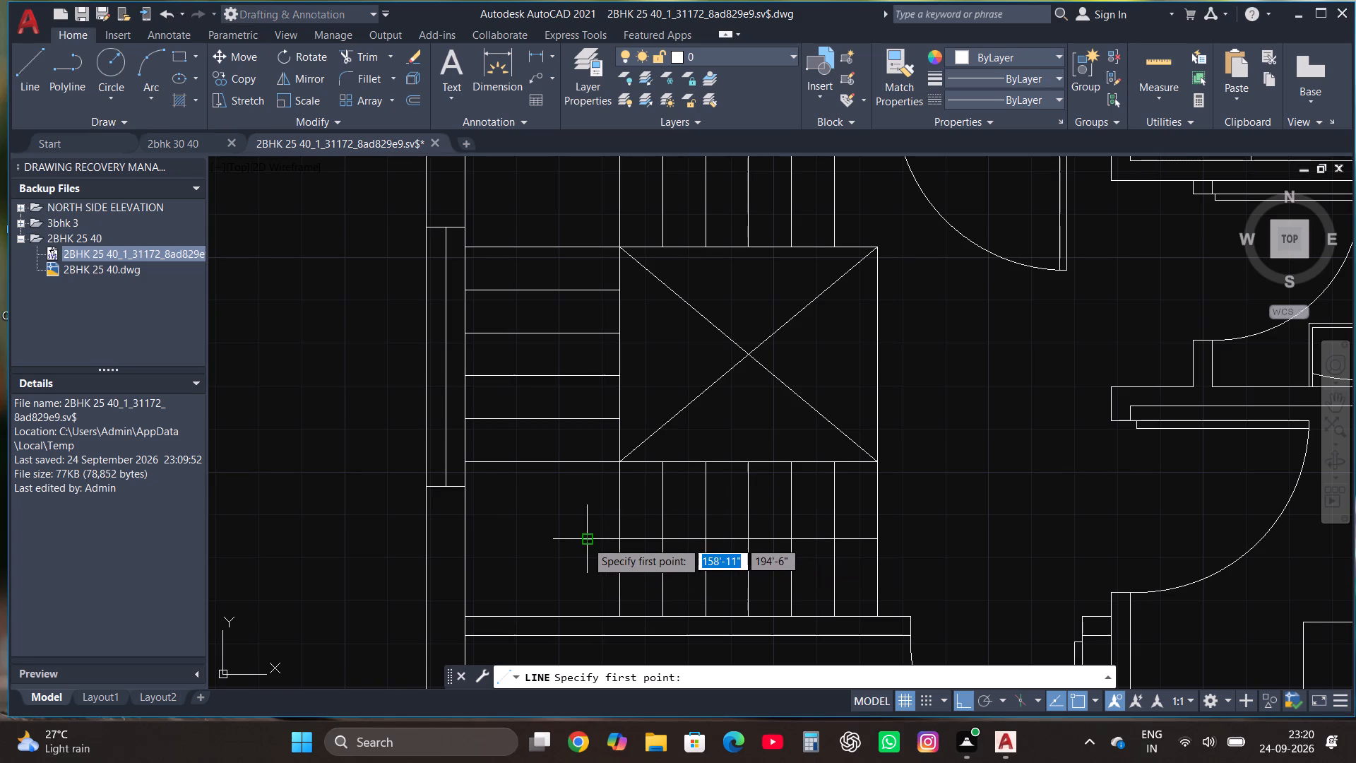
click(588, 539)
key(F8)
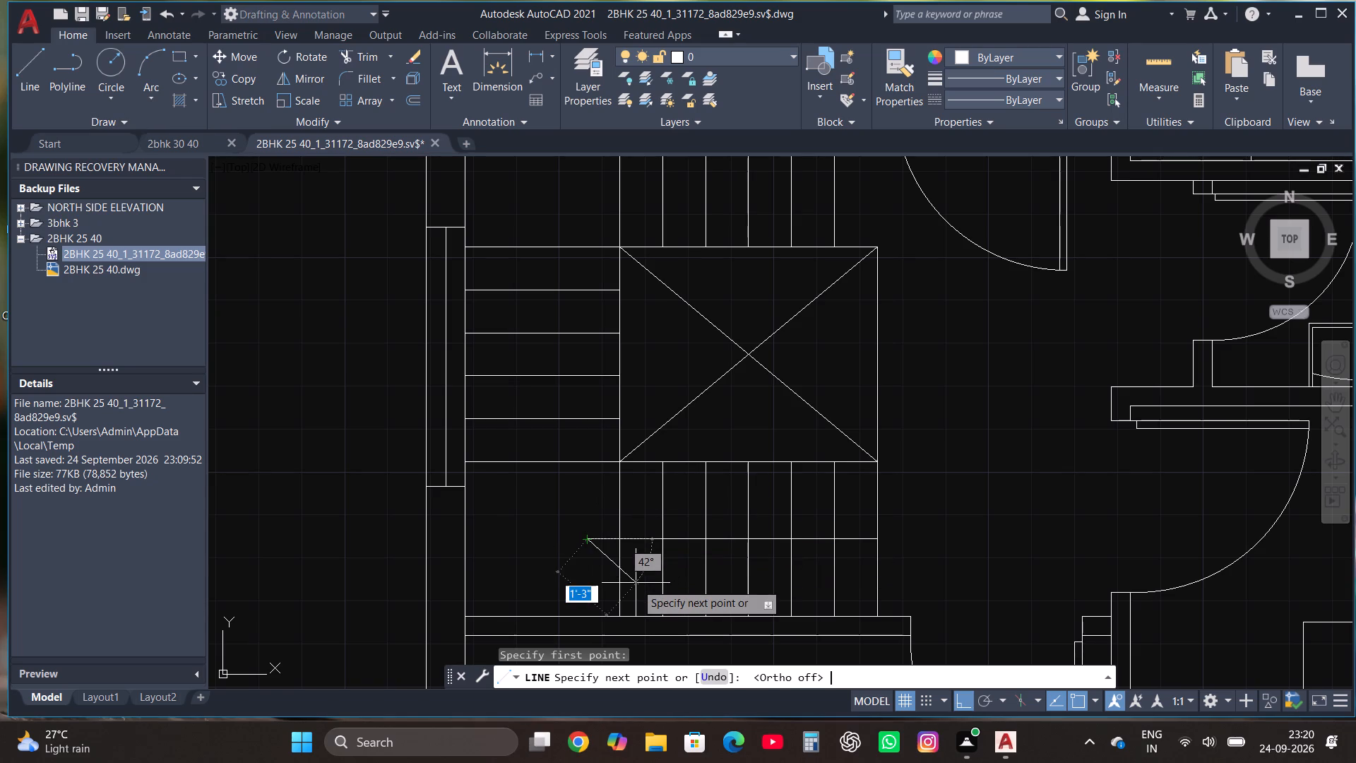
scroll(632, 581, up, 1)
click(609, 557)
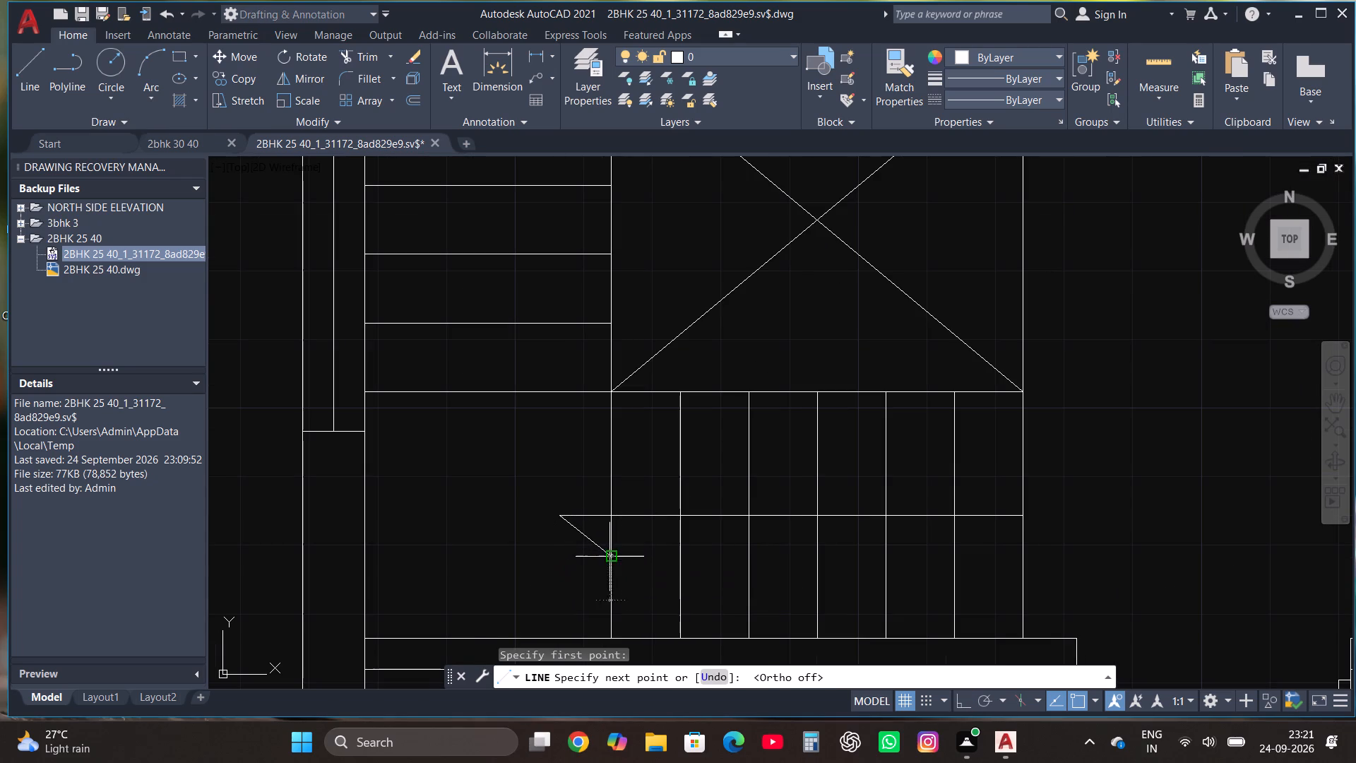
key(Escape)
Mirror the short diagonal line about the horizontal line, with ortho on, keeping the source object, to form an arrowhead.
click(593, 536)
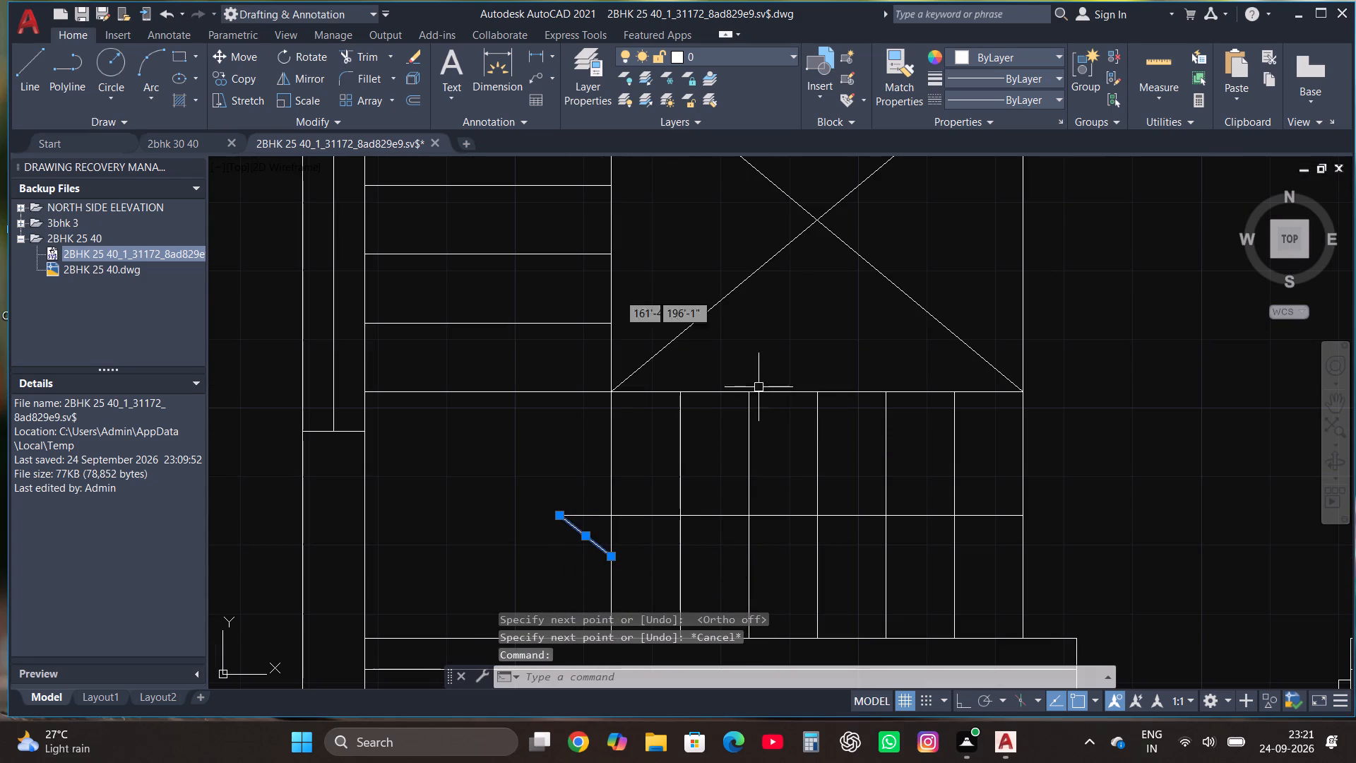
click(317, 81)
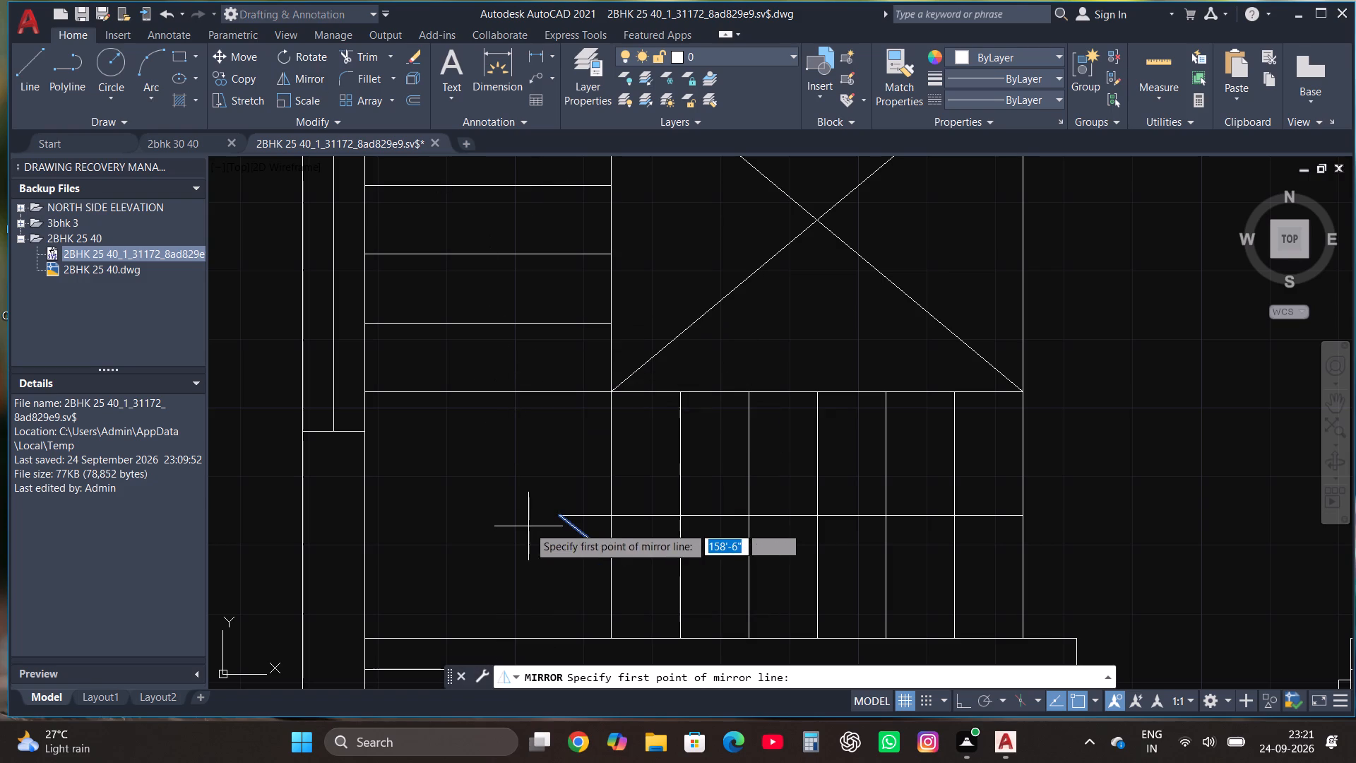
click(560, 516)
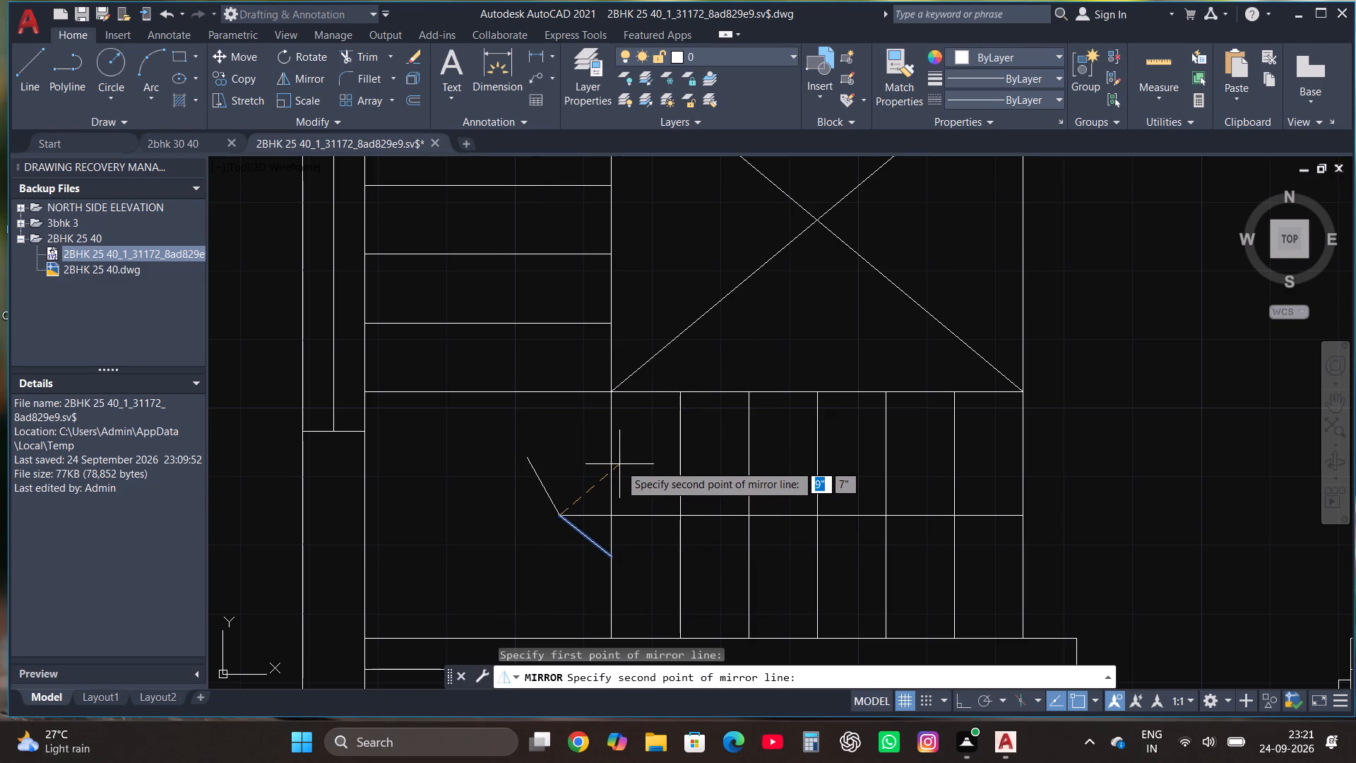
key(F8)
click(624, 470)
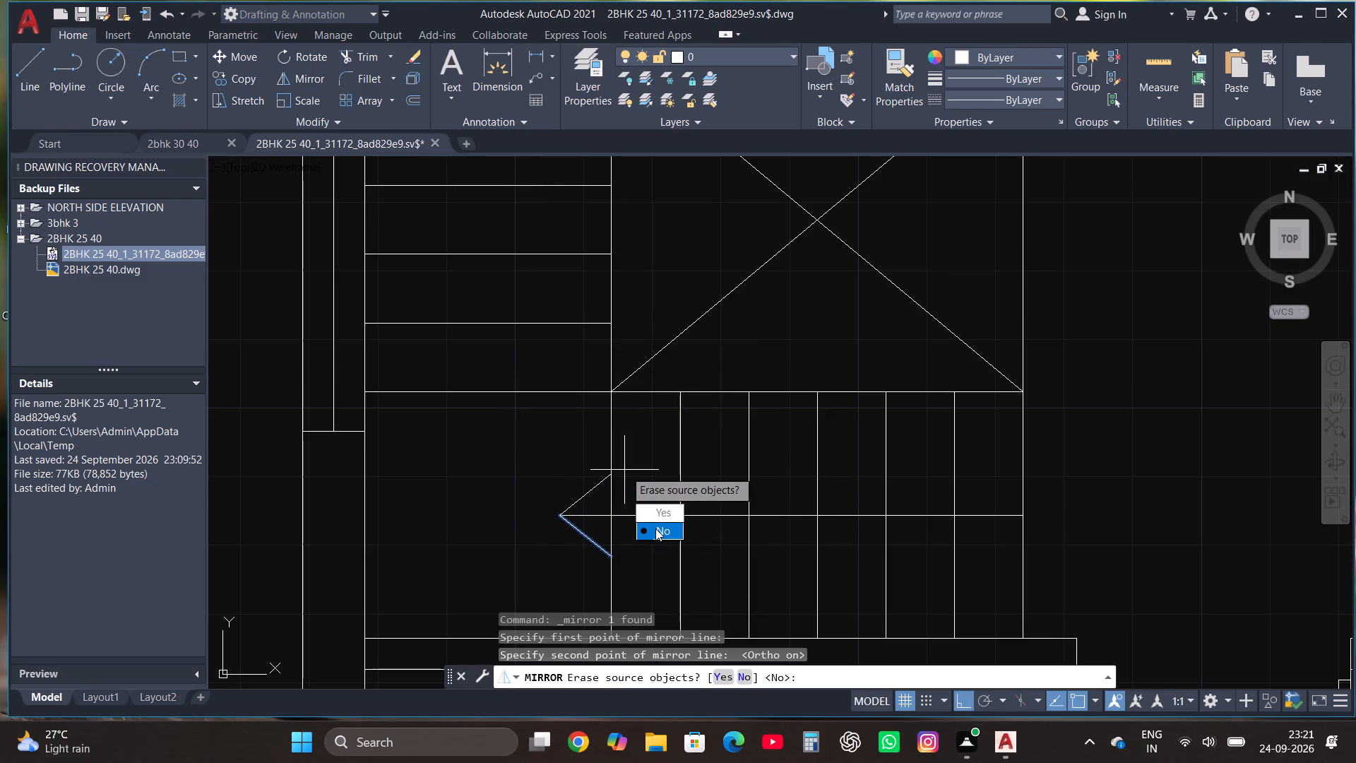
drag(655, 528, 624, 470)
Hatch both halves of the arrowhead with the SOLID pattern.
key(h)
key(Return)
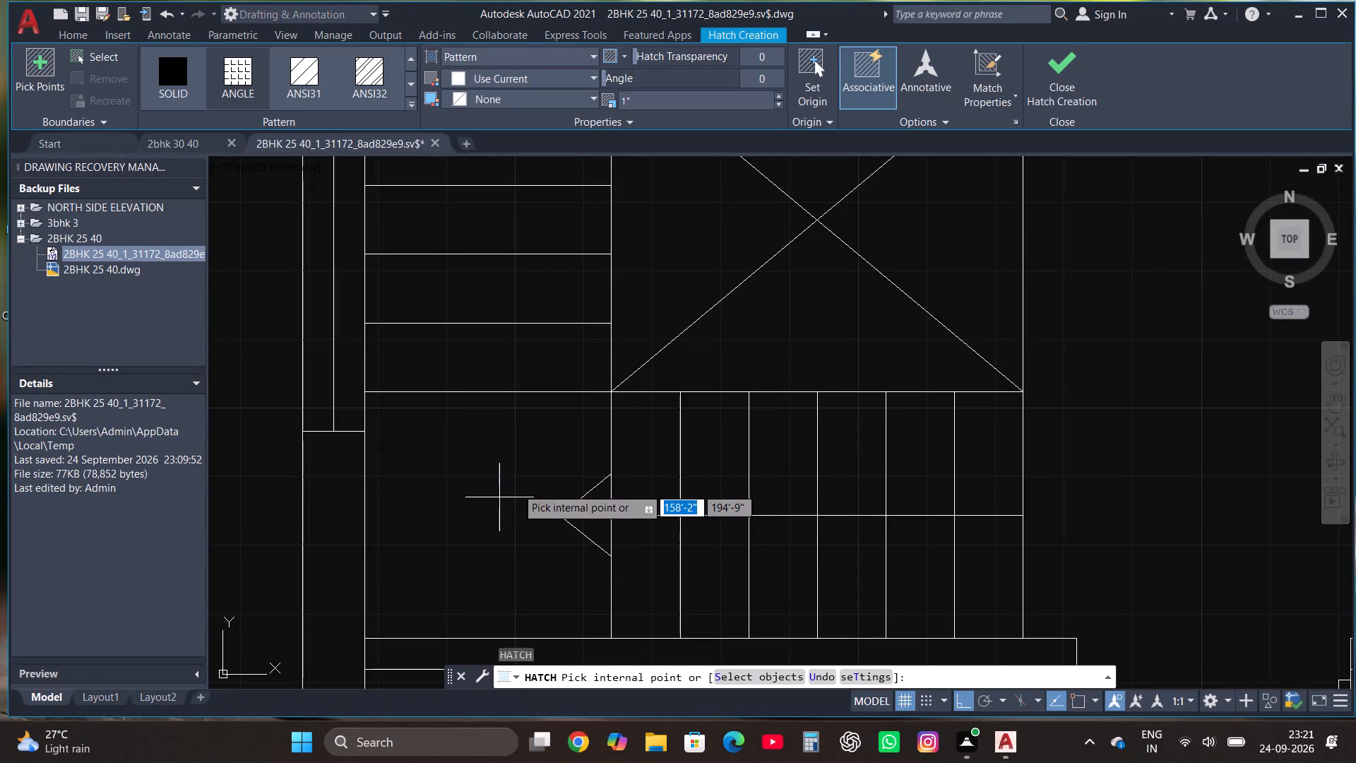
click(608, 502)
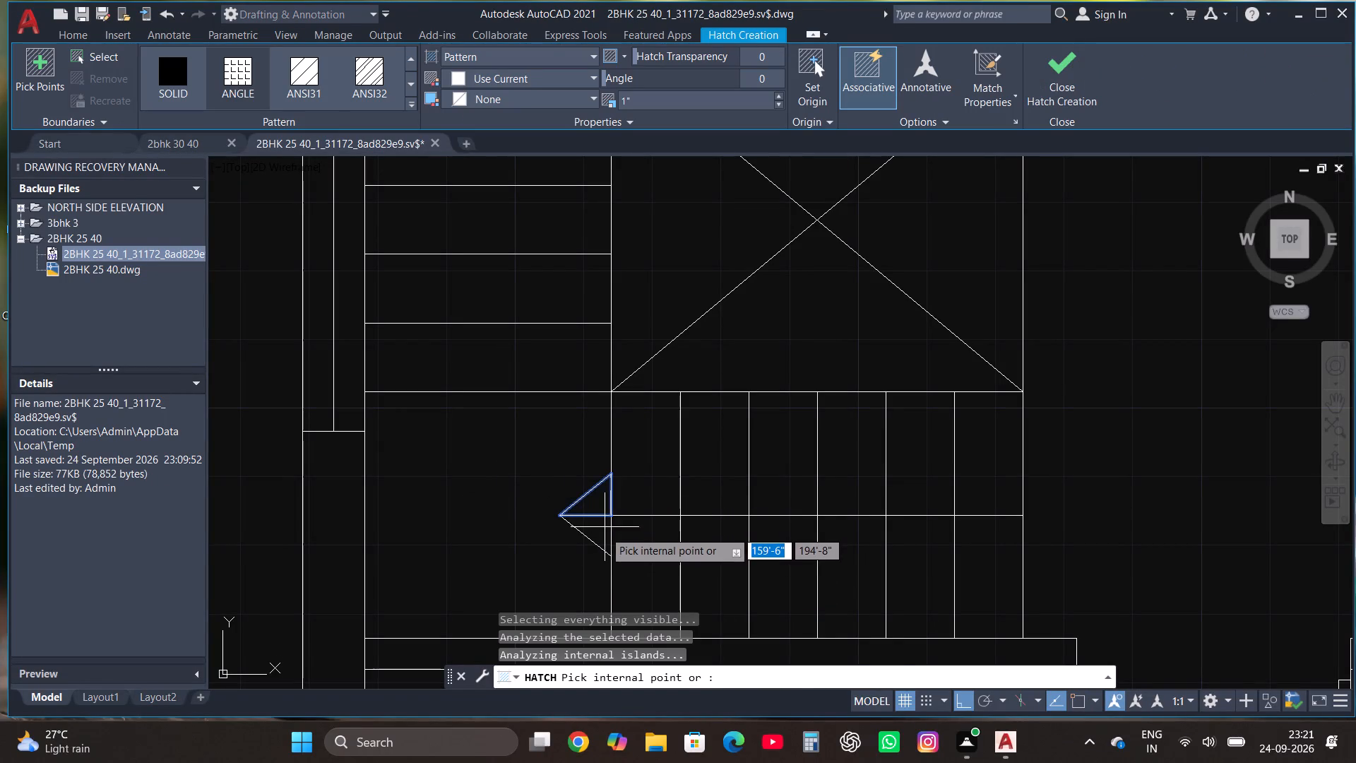
click(166, 66)
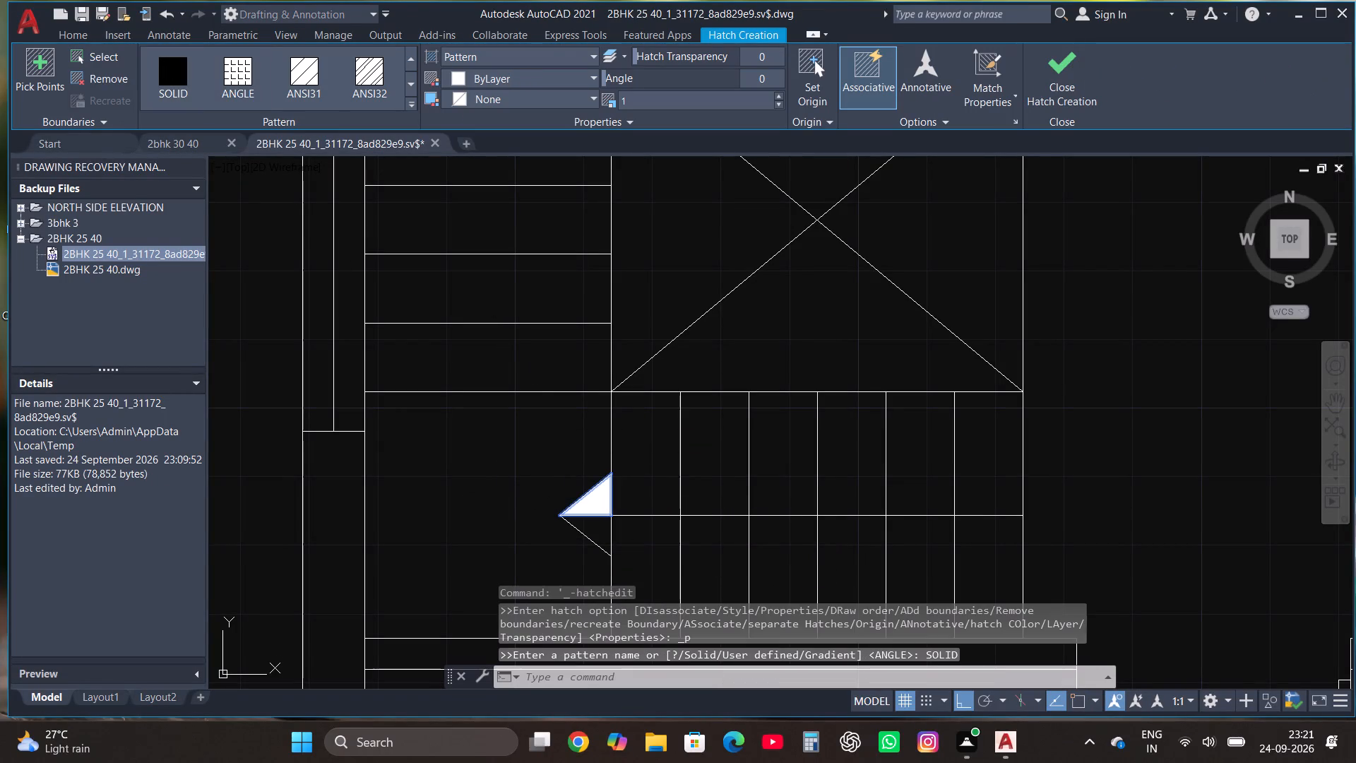
click(589, 525)
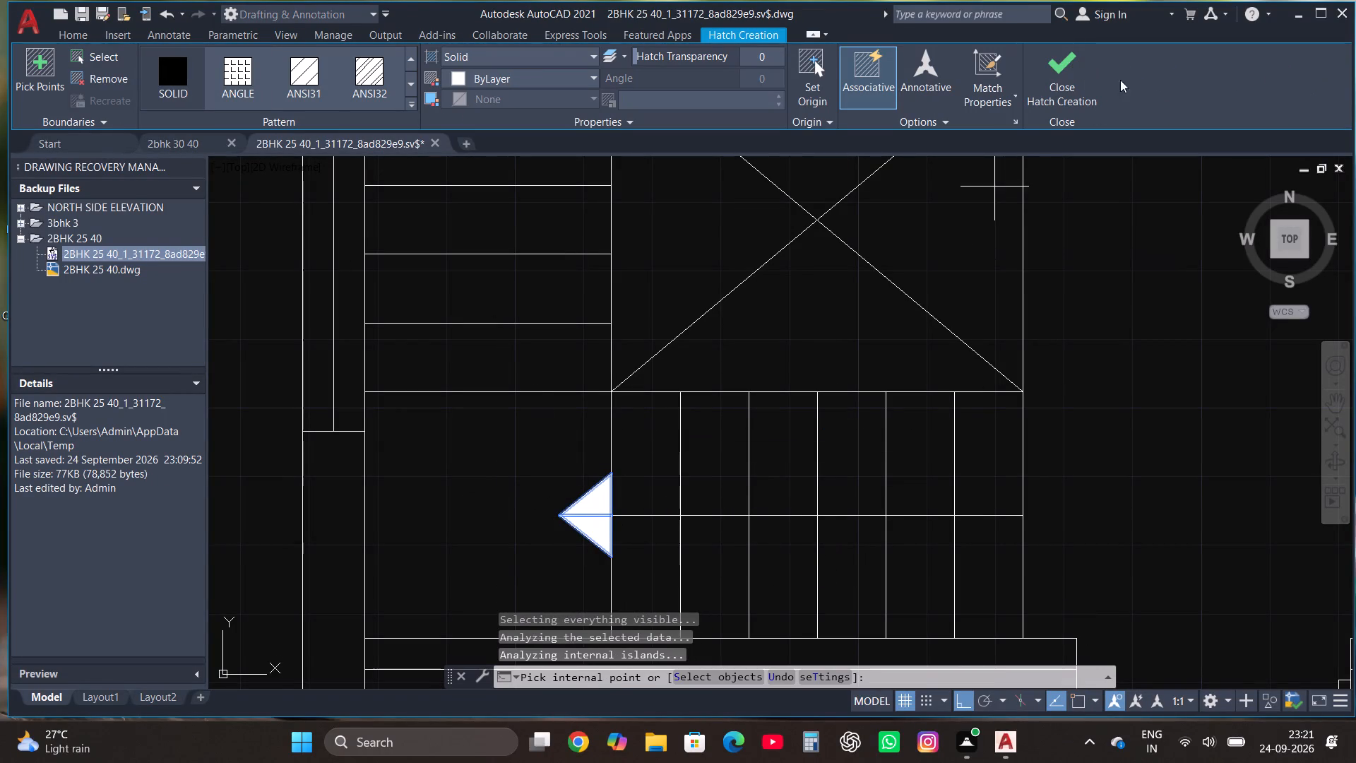
click(1050, 62)
Draw a rectangle about 2'-11" by 3'-11" in the room north of the staircase, near the west window.
scroll(728, 360, down, 2)
scroll(690, 473, down, 1)
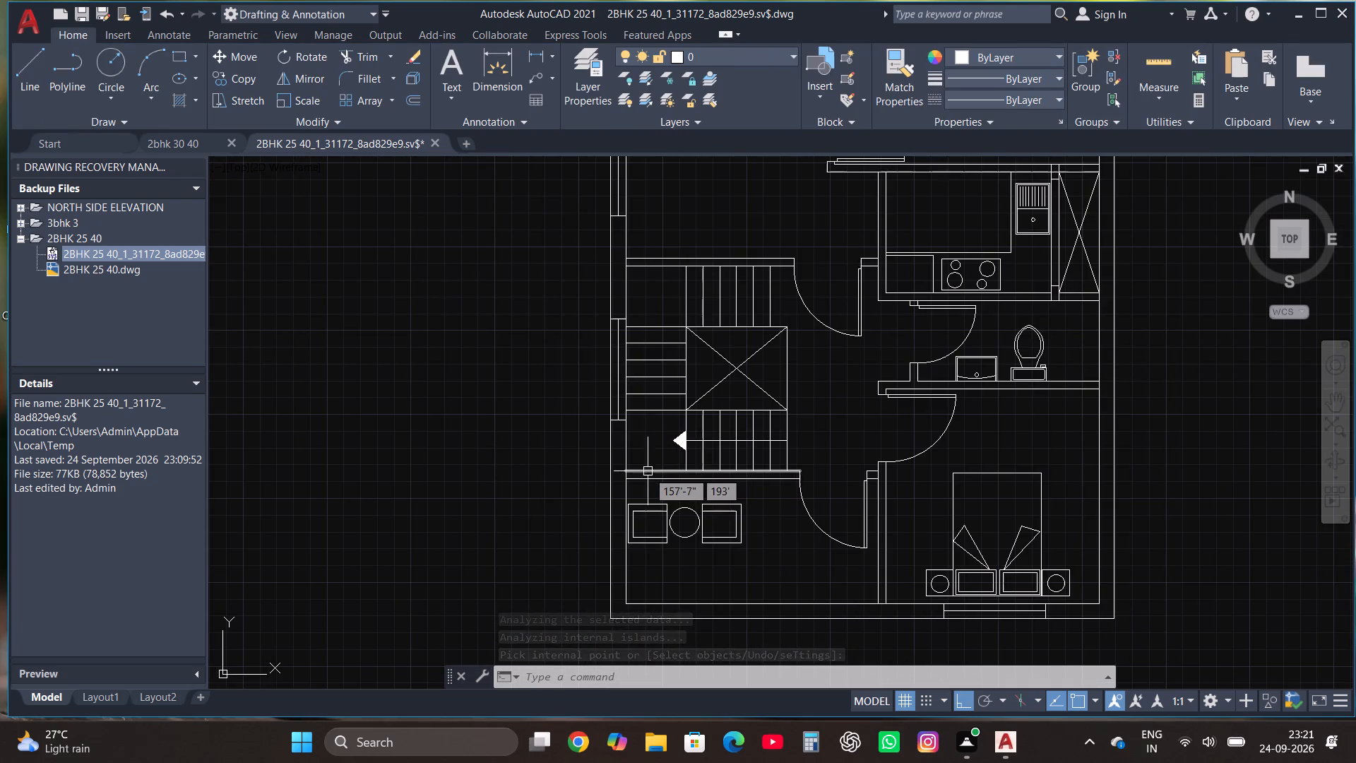
scroll(659, 540, down, 1)
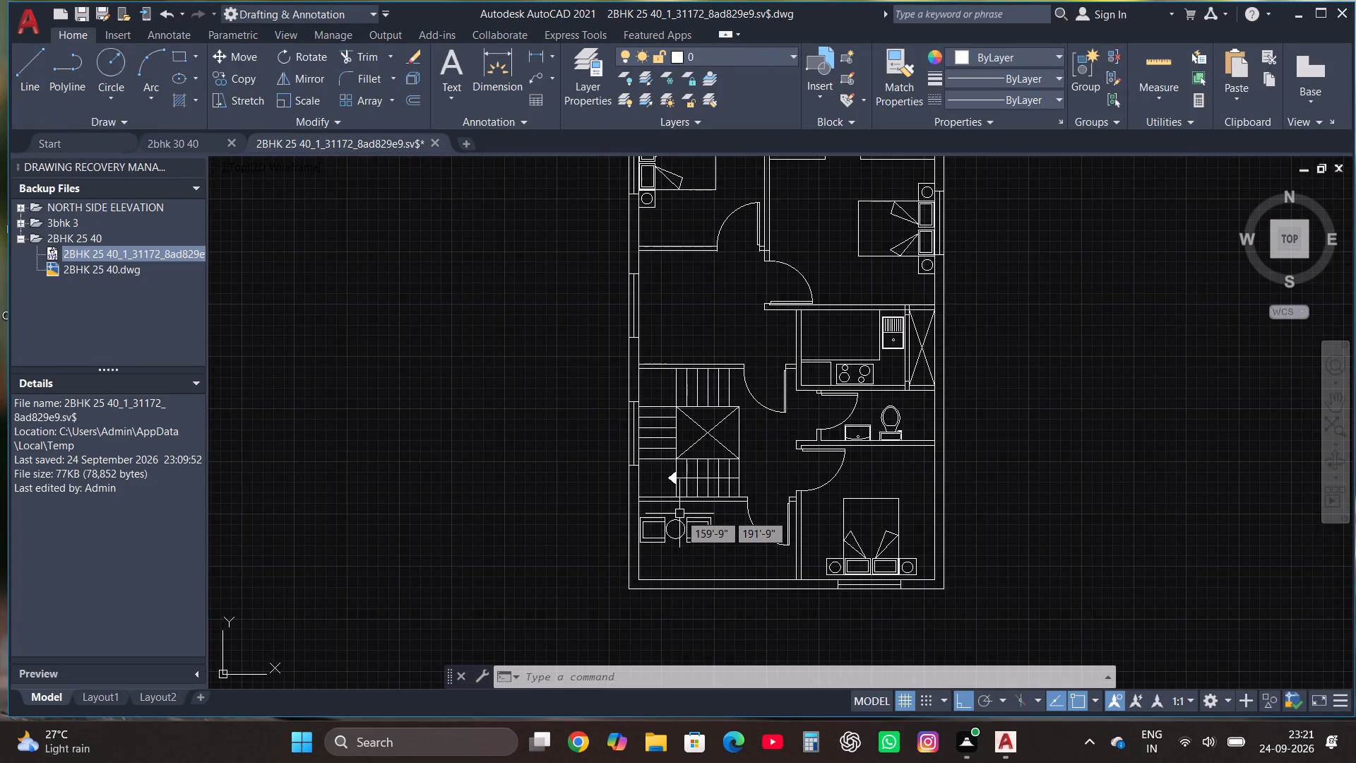
scroll(688, 220, up, 1)
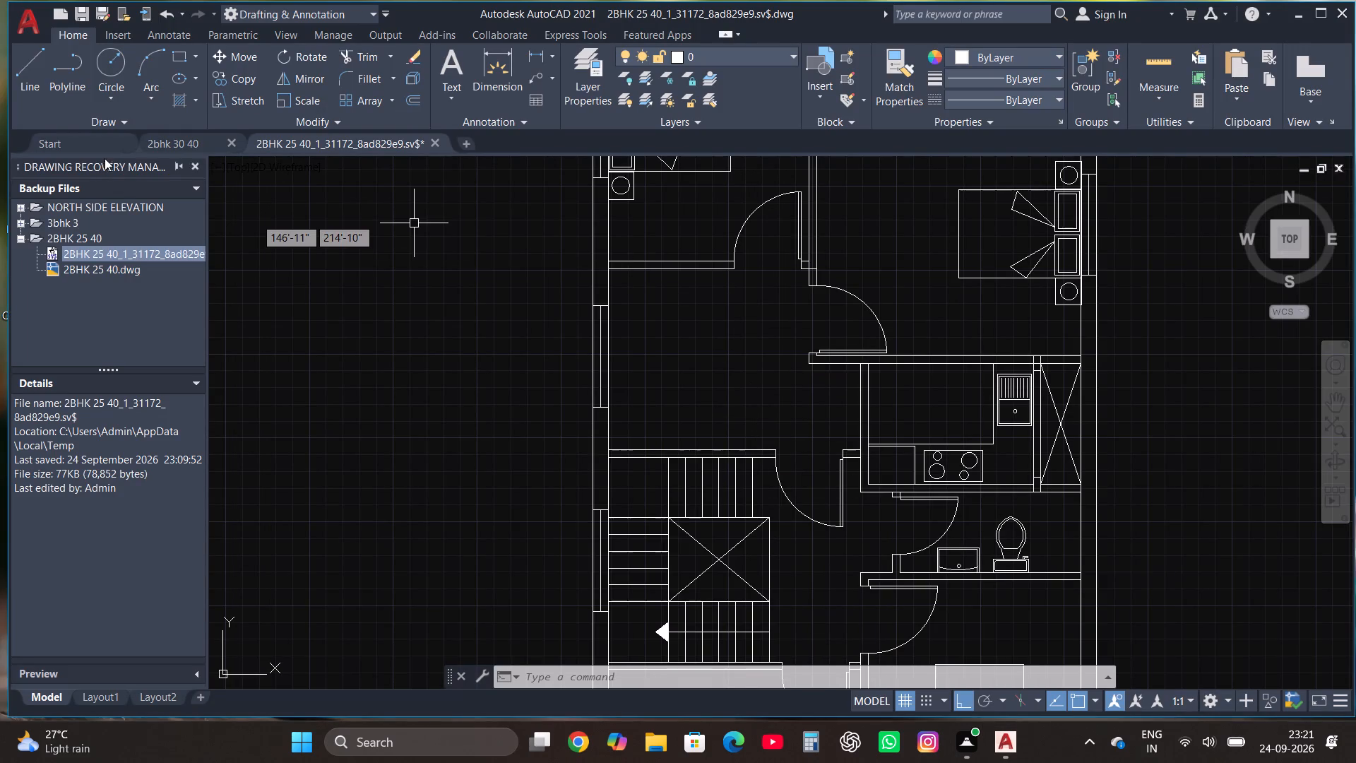
click(172, 51)
scroll(542, 394, down, 1)
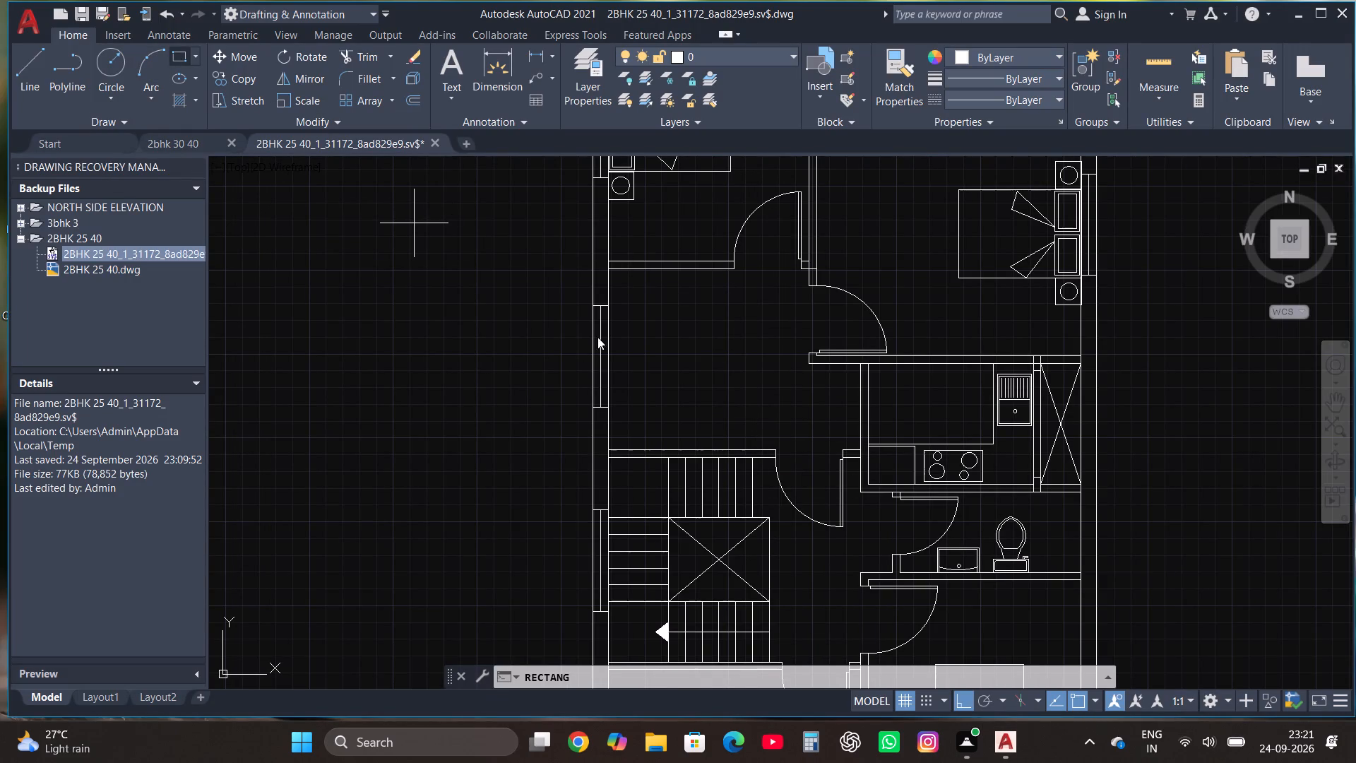
scroll(662, 390, up, 2)
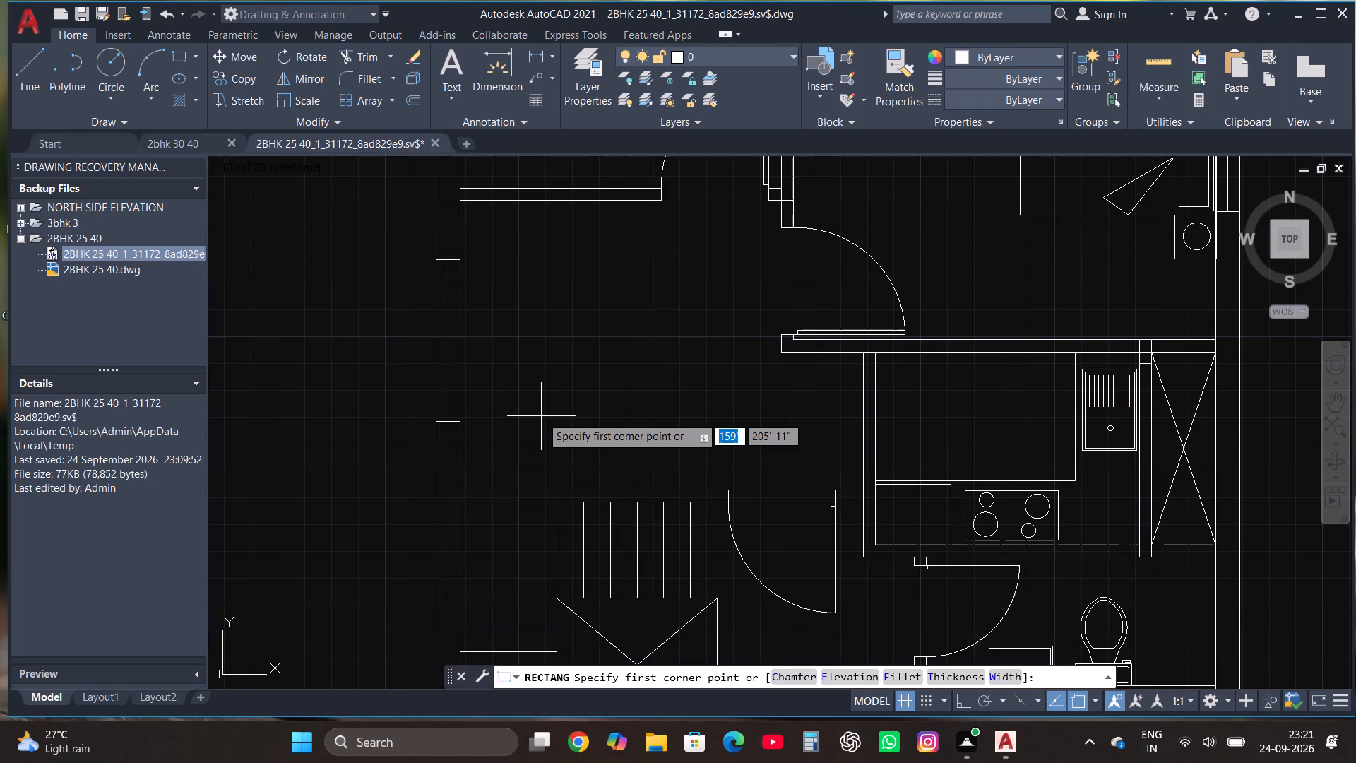
click(528, 430)
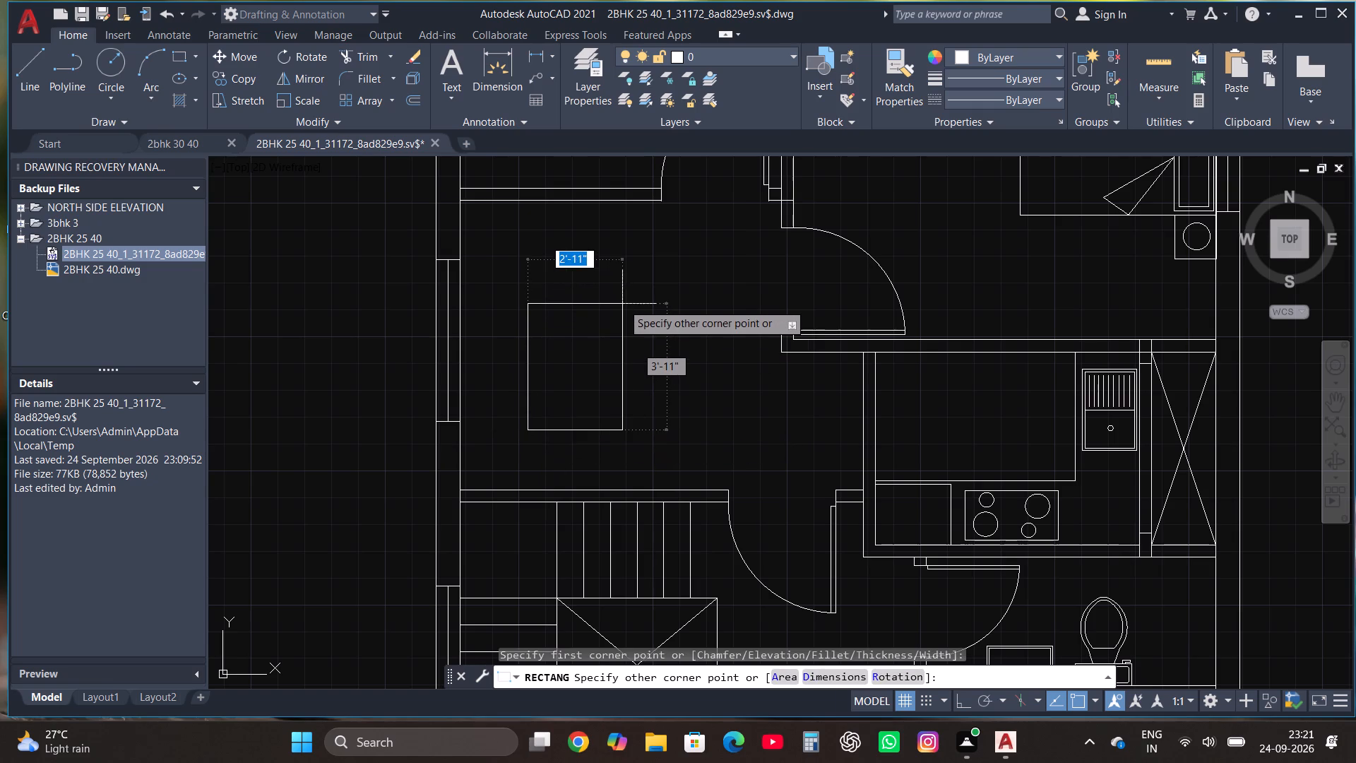
click(622, 304)
Draw a small rectangle about 1'-3" by 11" against the north edge of the new larger rectangle.
scroll(620, 282, up, 2)
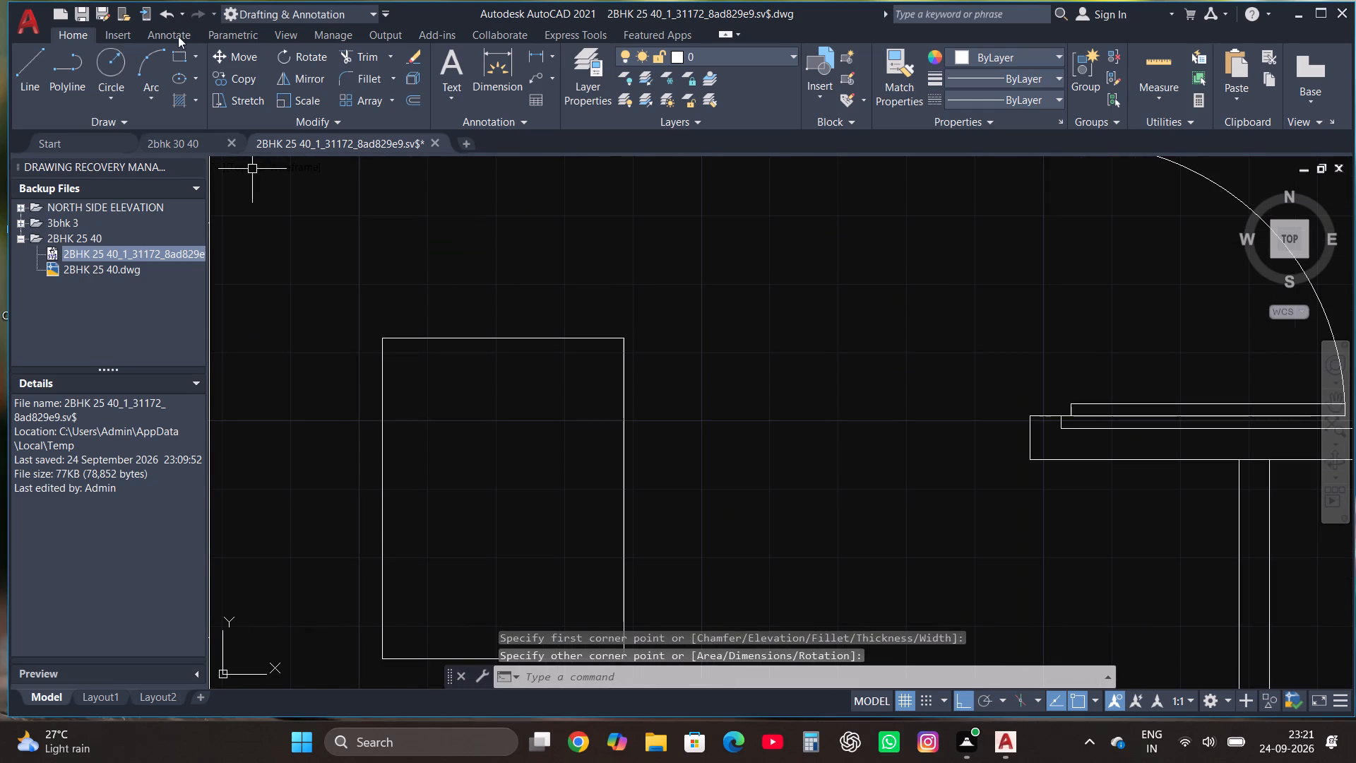
click(179, 55)
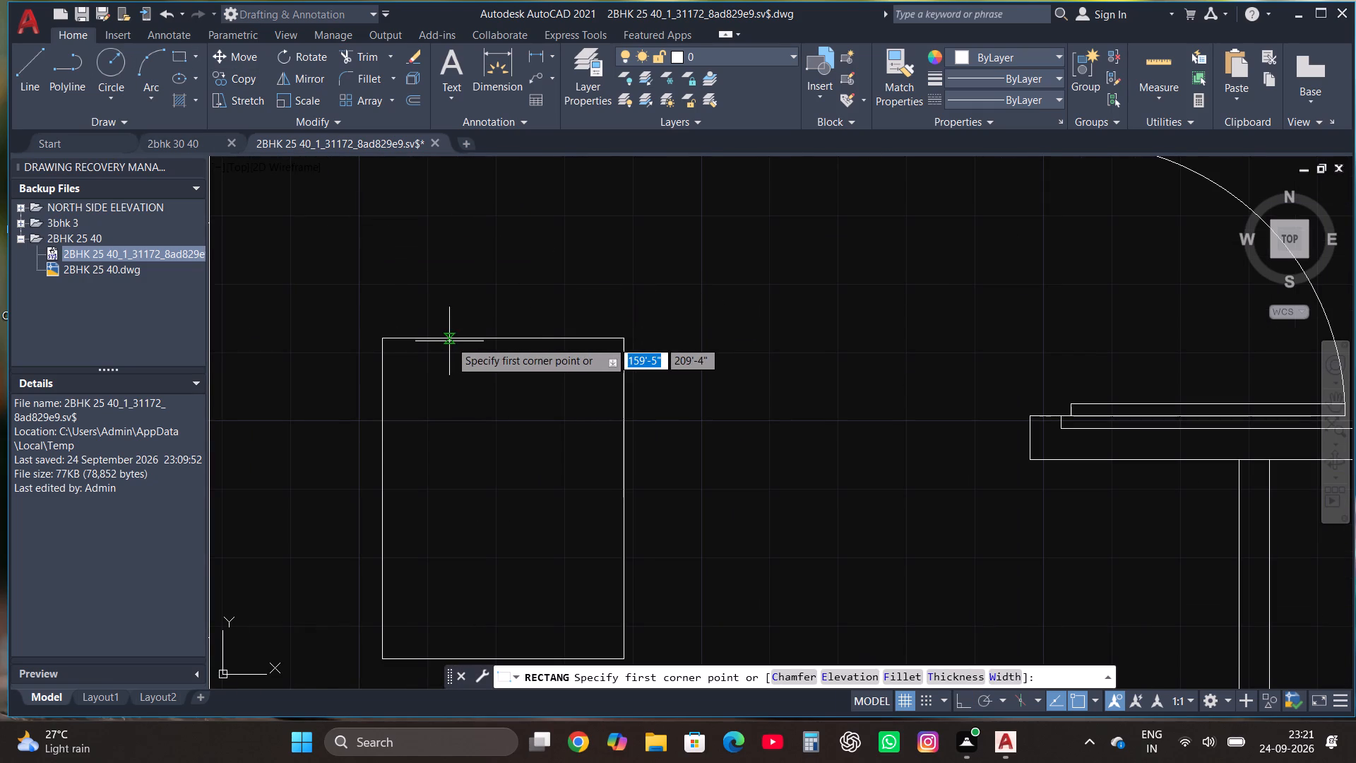
click(461, 336)
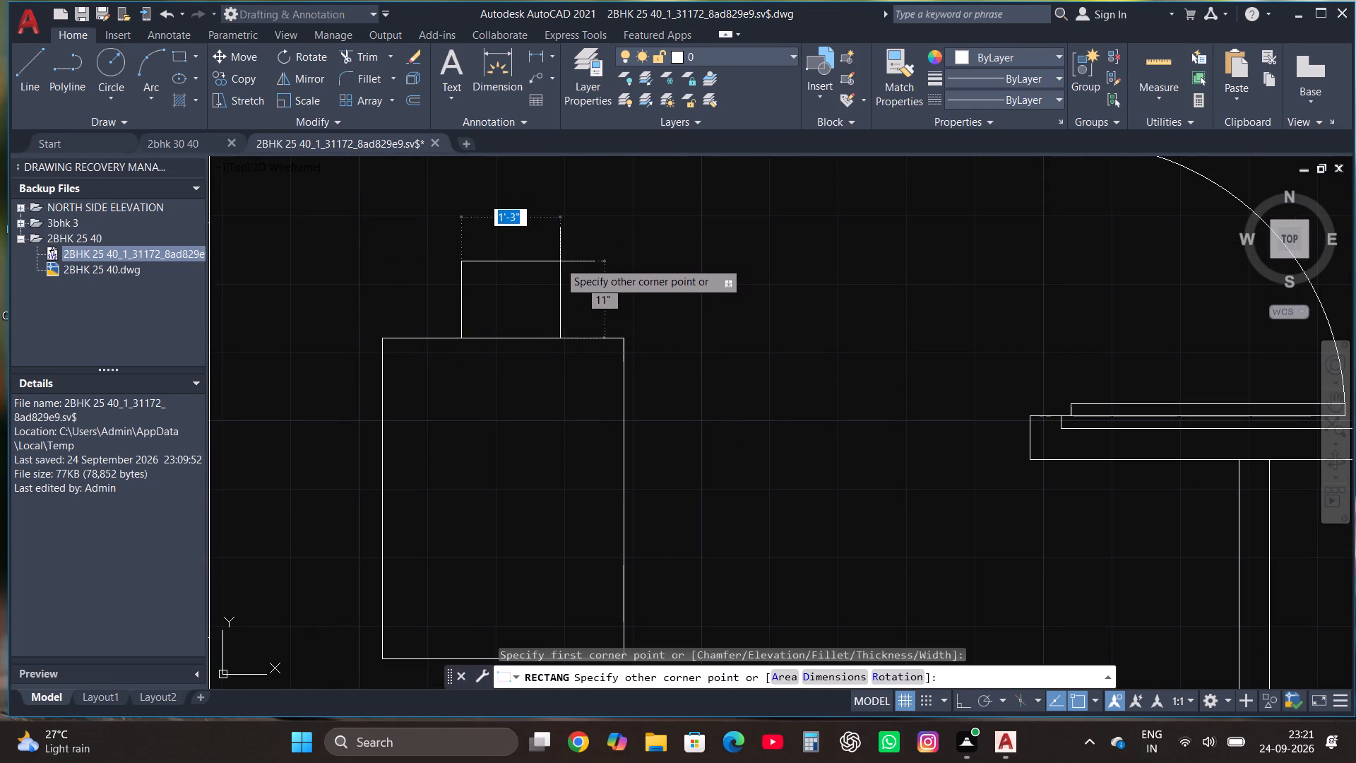
click(554, 261)
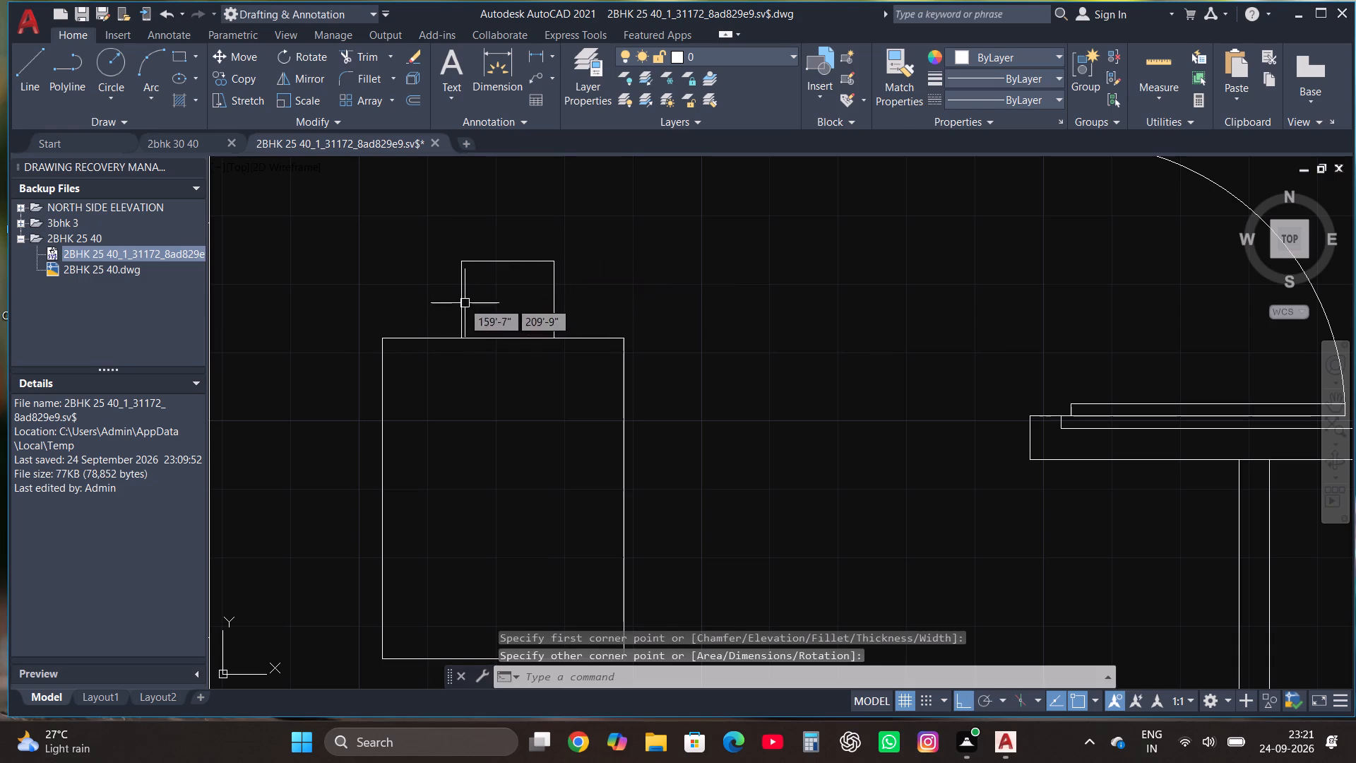
Stretch the west edge of the small chair rectangle slightly outward to widen the chair seat.
click(460, 301)
click(460, 302)
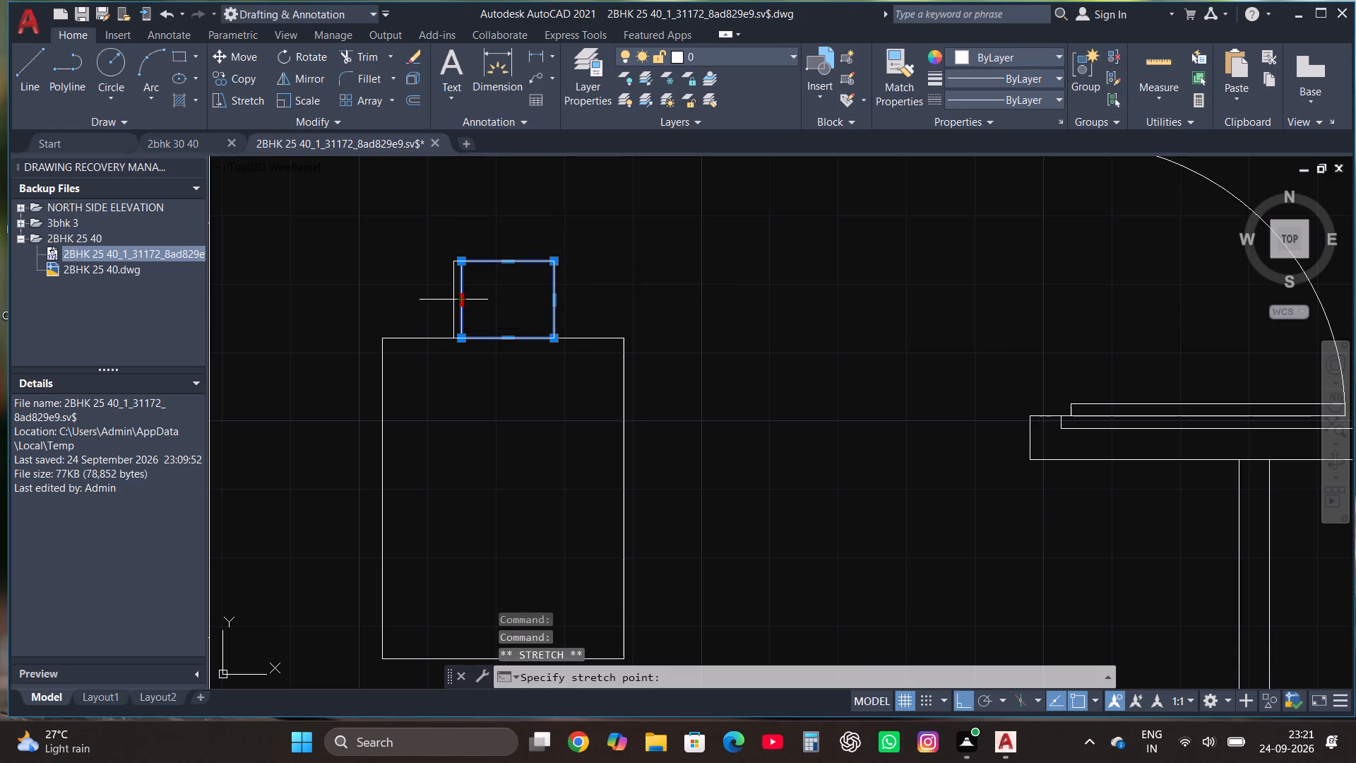
click(453, 300)
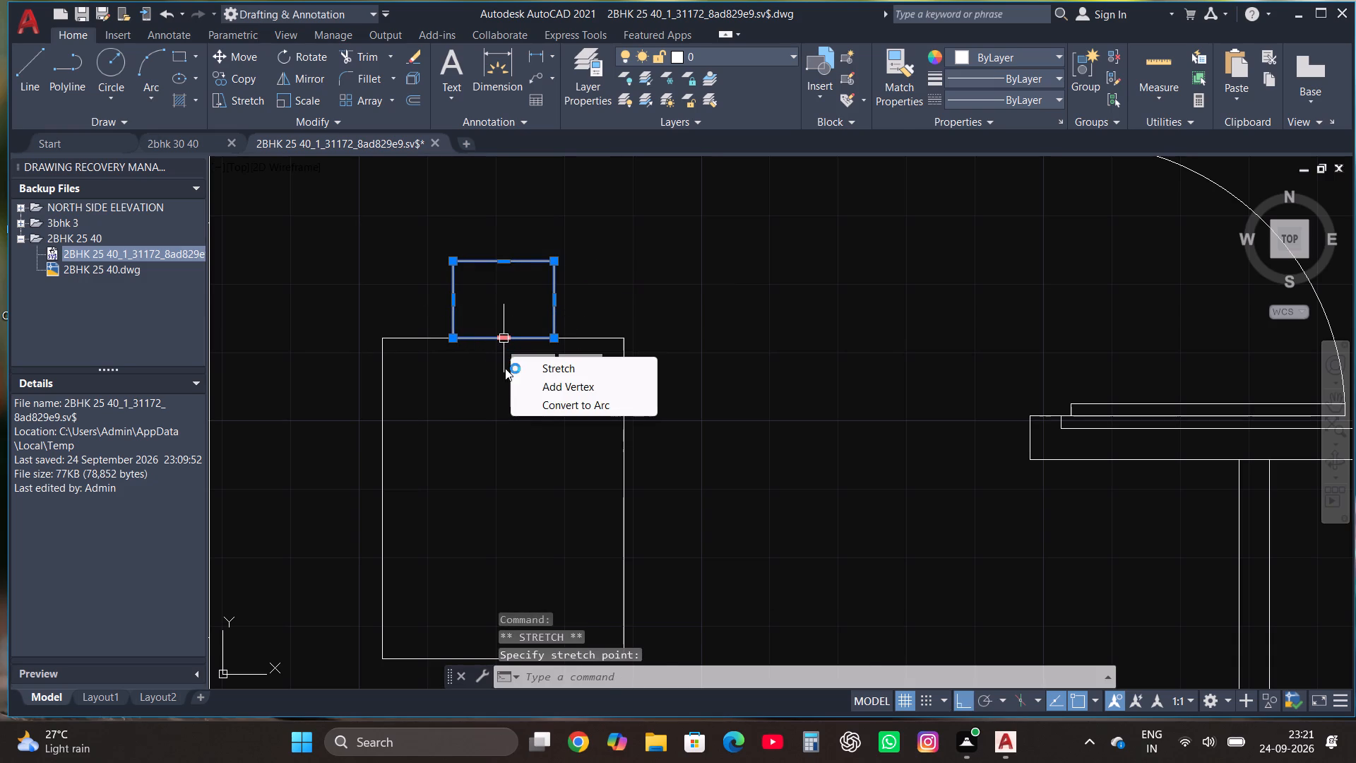
scroll(505, 369, down, 1)
key(Escape)
scroll(506, 372, down, 1)
key(Escape)
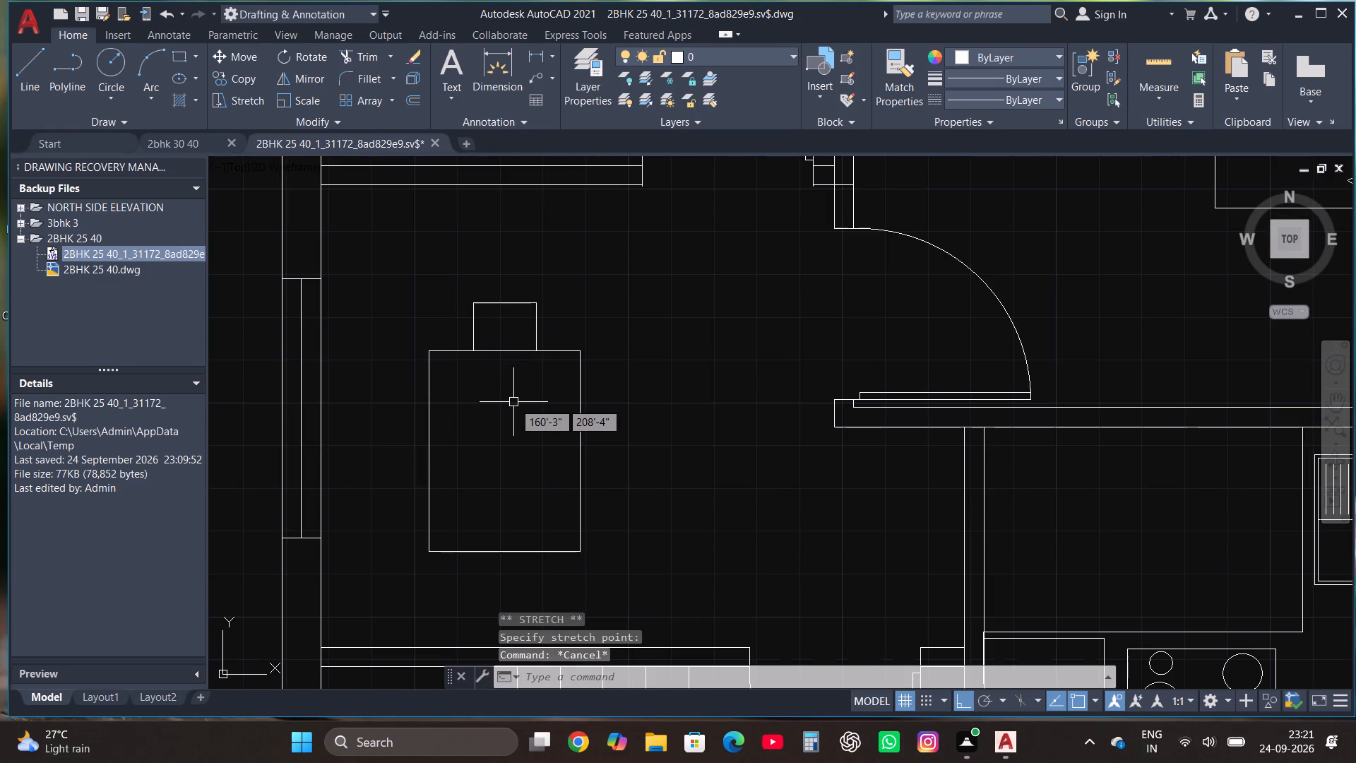
Draw a start-end-direction arc across the chair's north edge, corner to corner, bulging north as a semicircular backrest.
scroll(505, 329, up, 2)
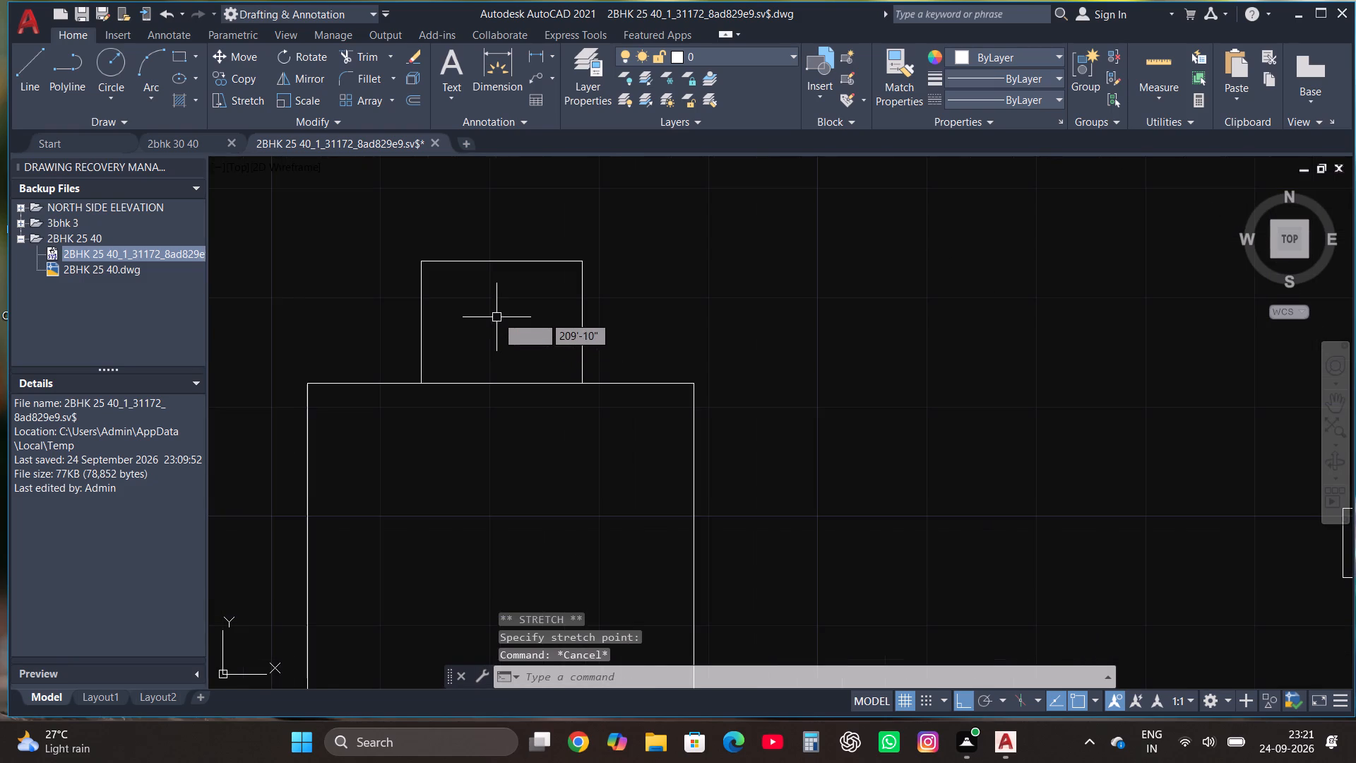
scroll(495, 333, down, 1)
scroll(490, 278, up, 1)
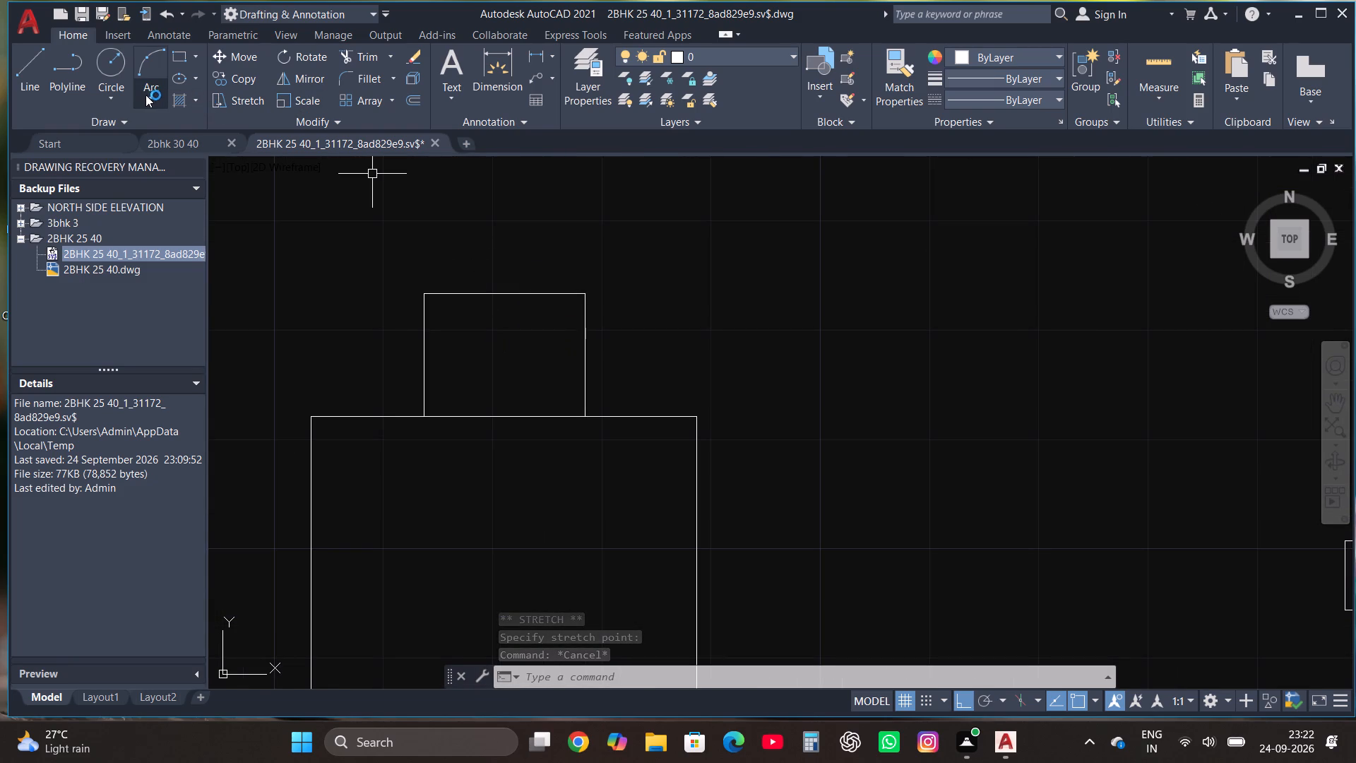
click(148, 95)
click(228, 312)
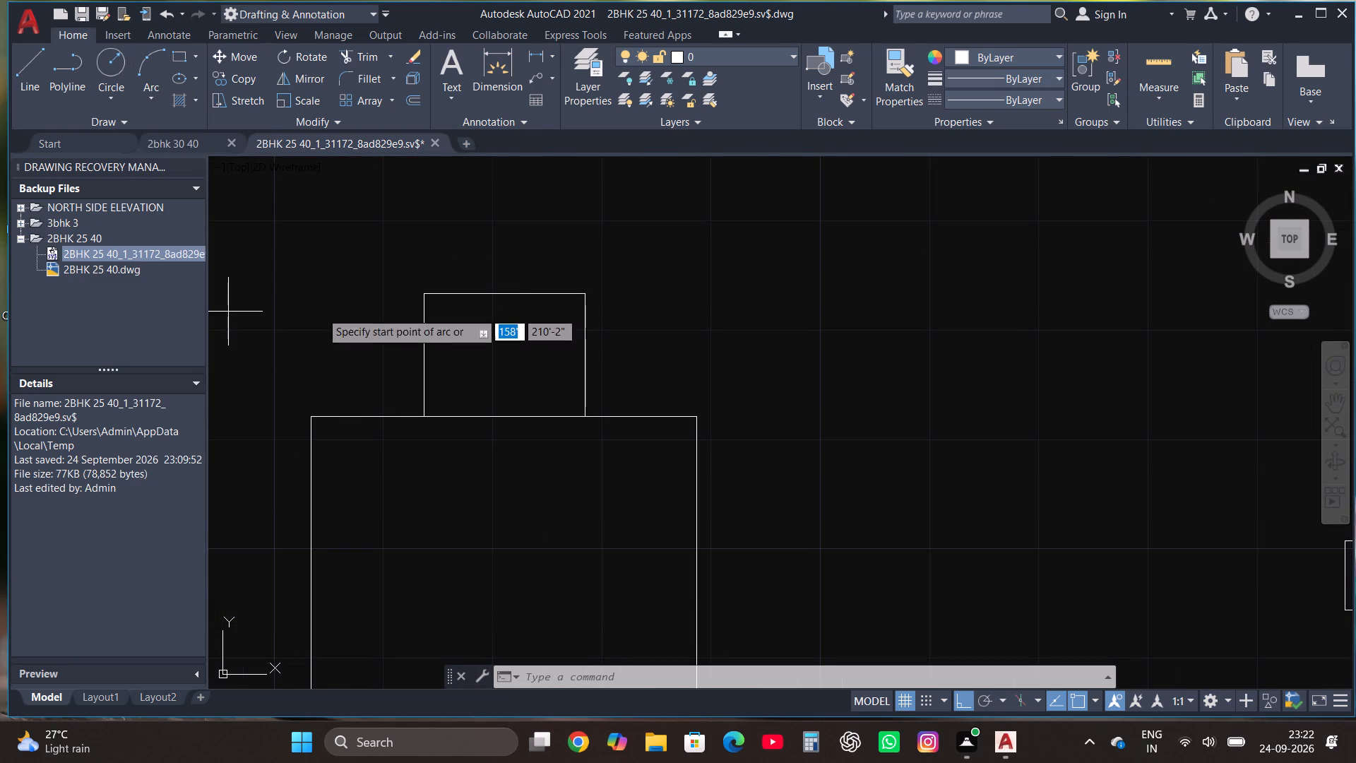
click(423, 297)
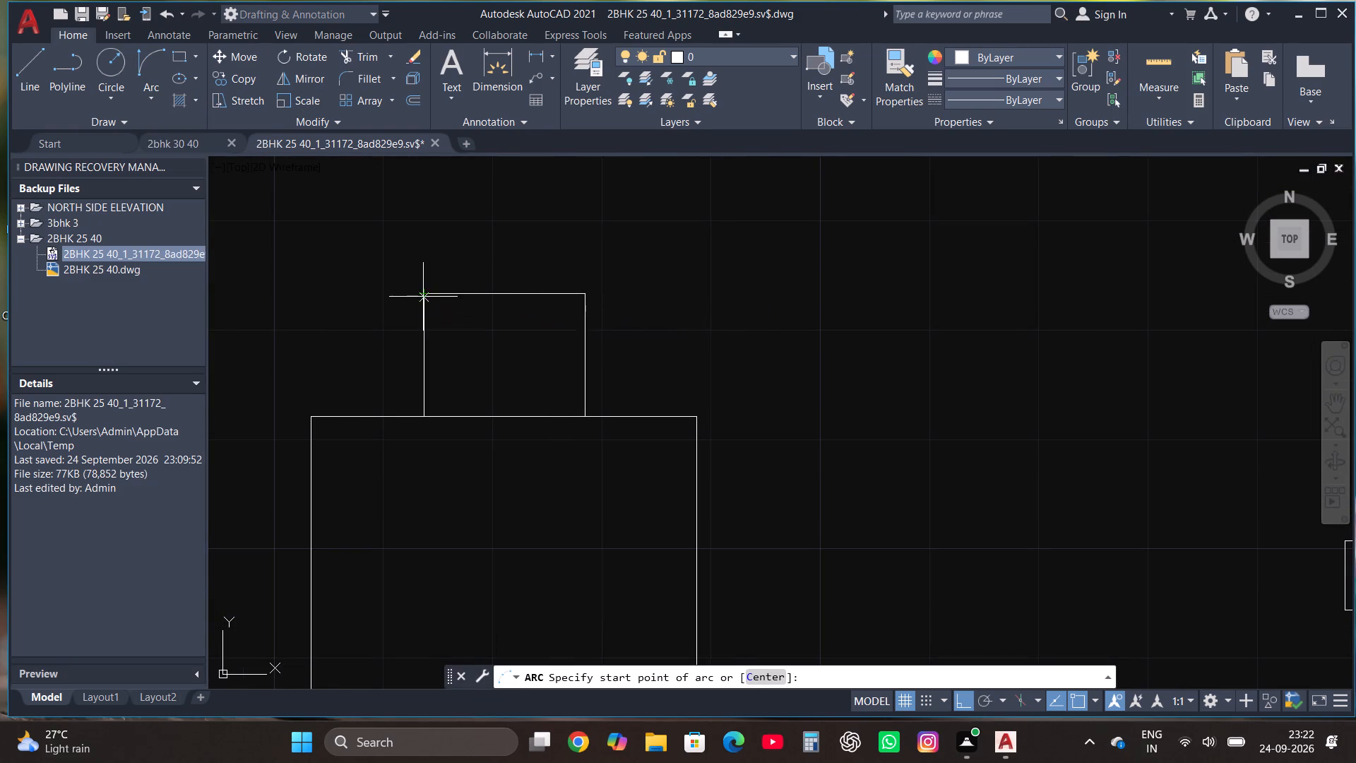
click(588, 297)
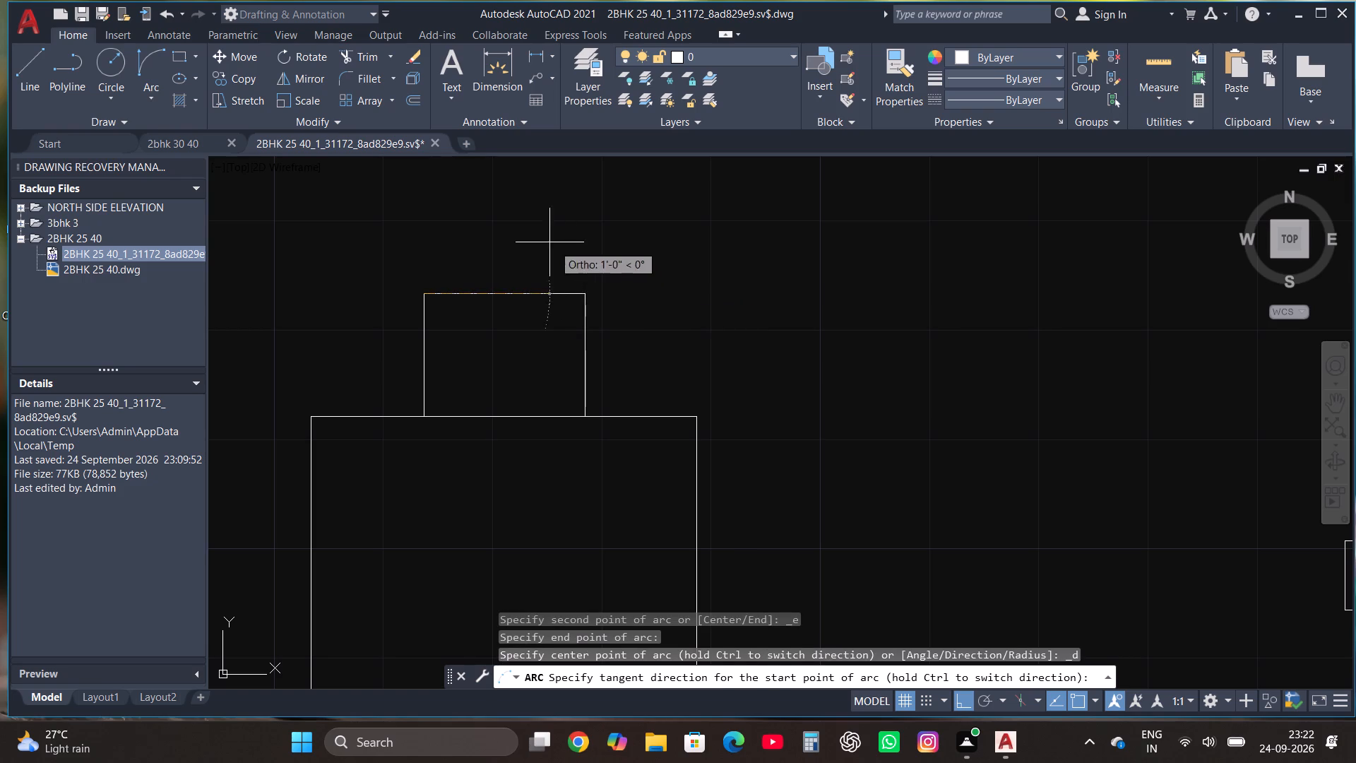
click(386, 244)
click(470, 213)
click(483, 230)
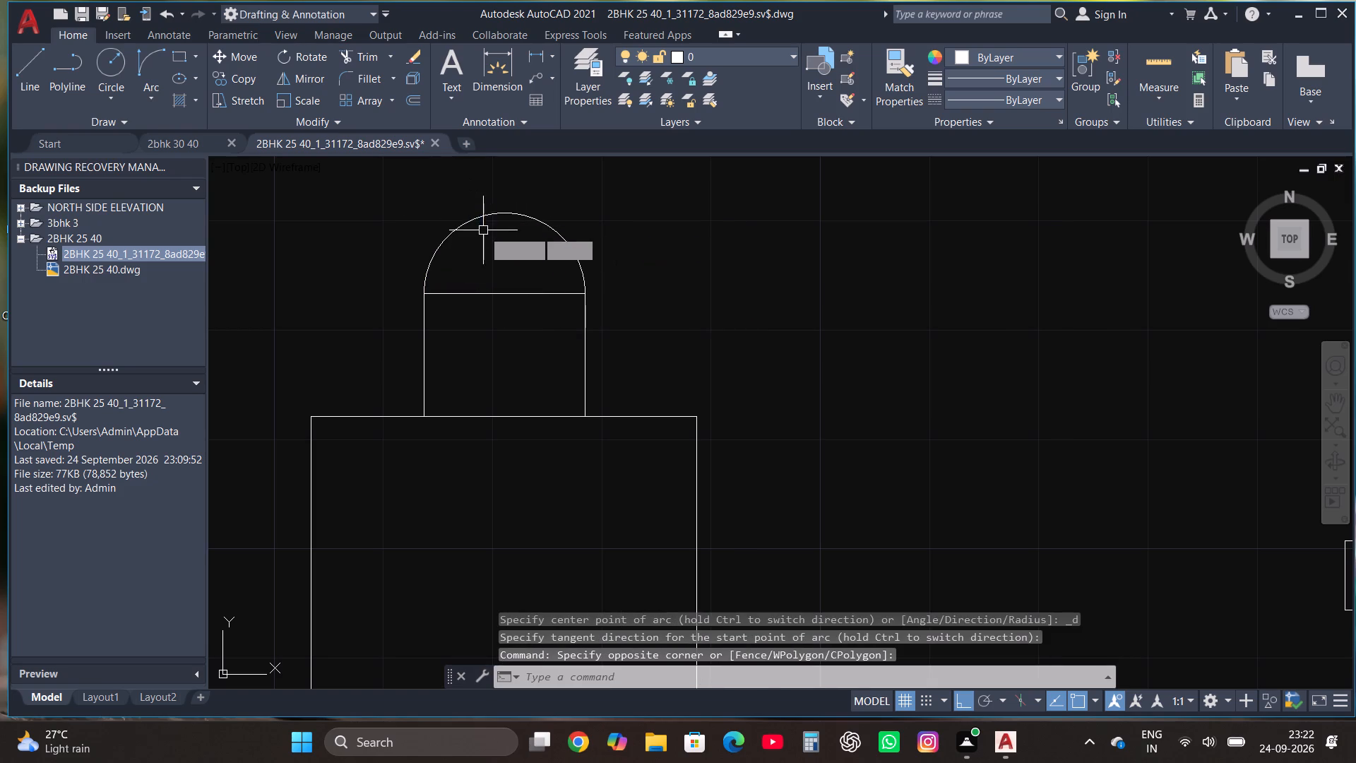
Stretch the backrest arc's midpoint south to flatten it into a shallow curve just above the chair seat.
click(505, 215)
click(505, 211)
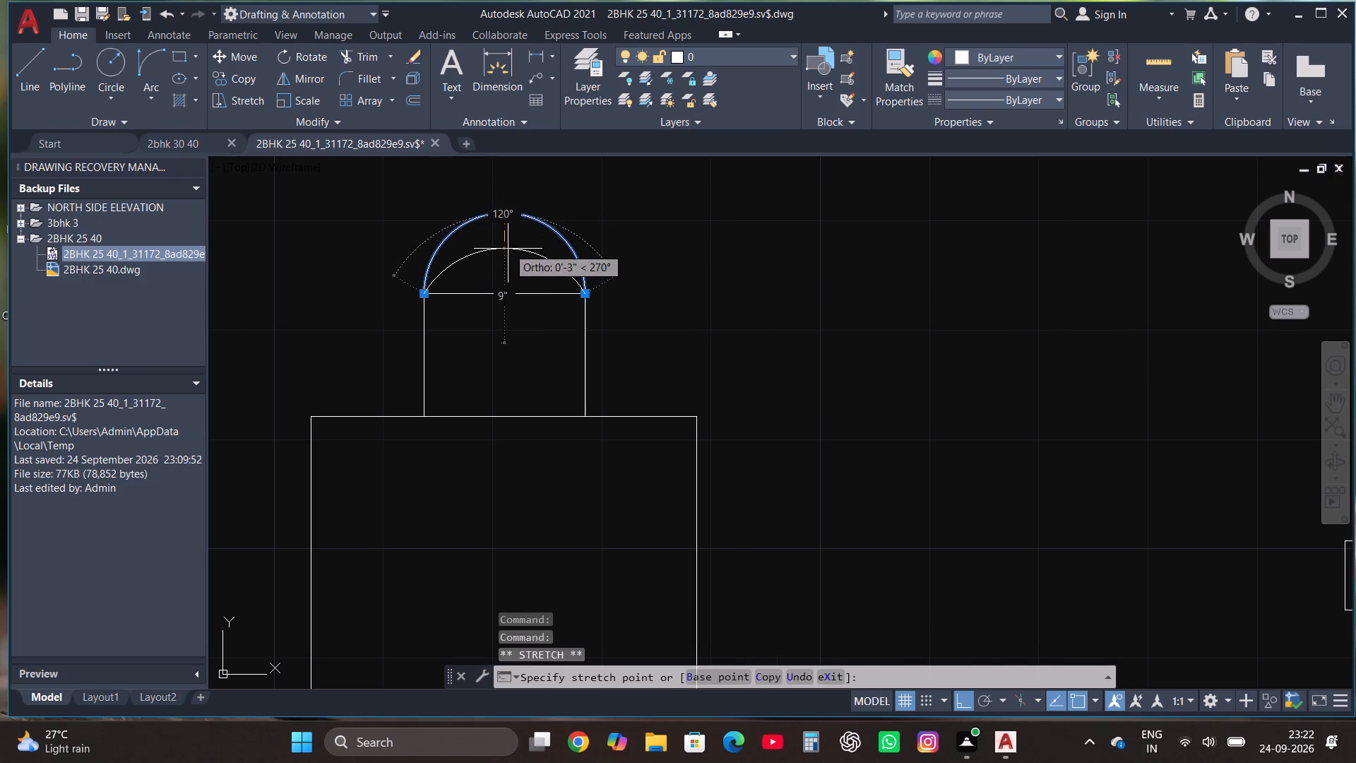
click(514, 279)
key(Escape)
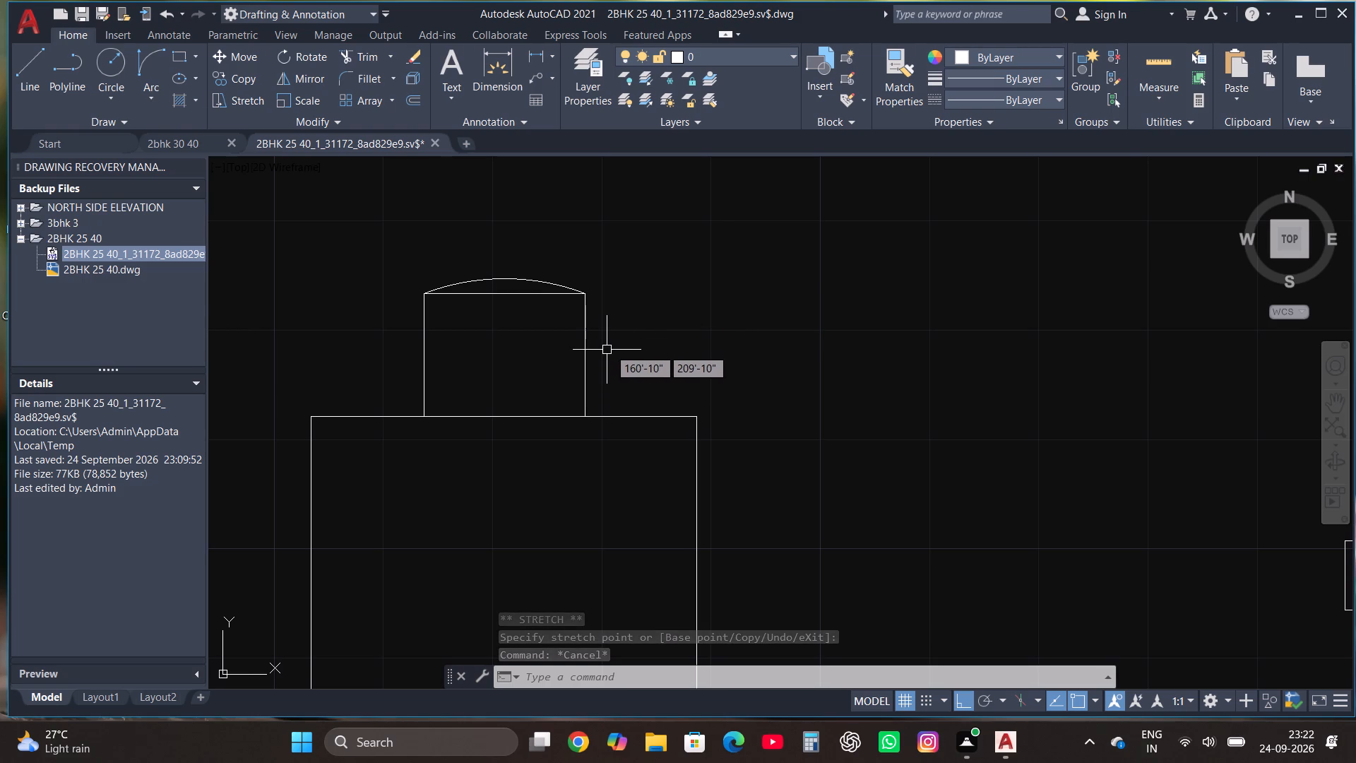
Mirror the chair seat and backrest about a horizontal line through the table's middle, keeping the source objects.
scroll(684, 322, down, 1)
click(647, 360)
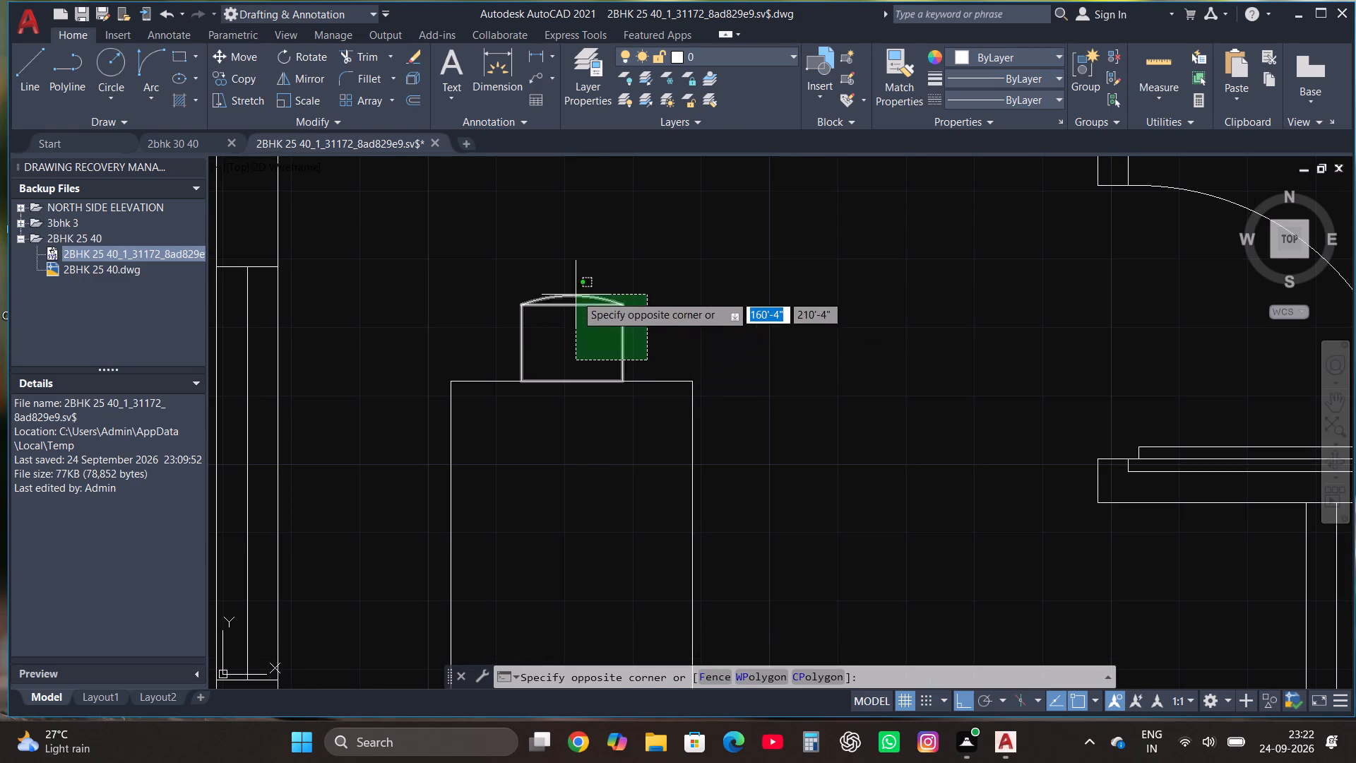
click(468, 263)
click(310, 80)
scroll(548, 292, down, 2)
click(559, 396)
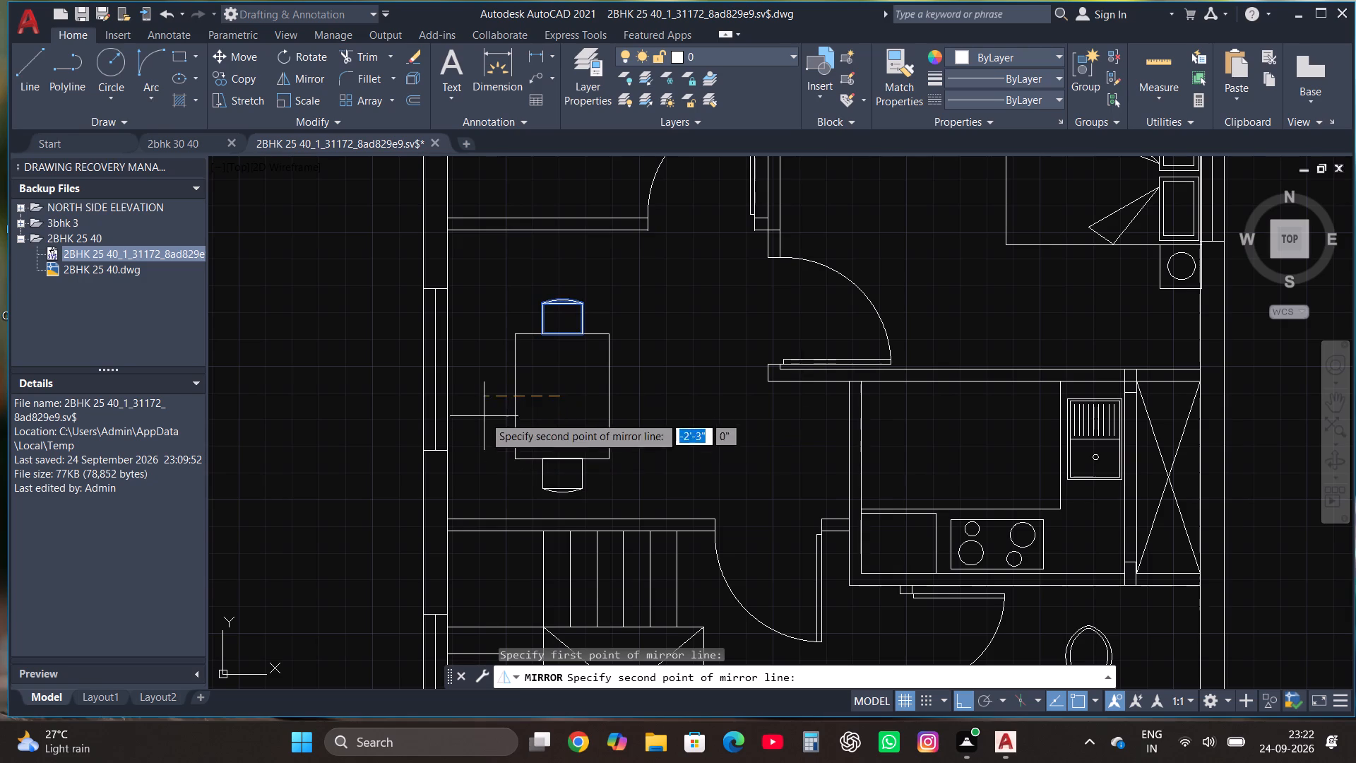
click(480, 398)
drag(527, 456, 480, 397)
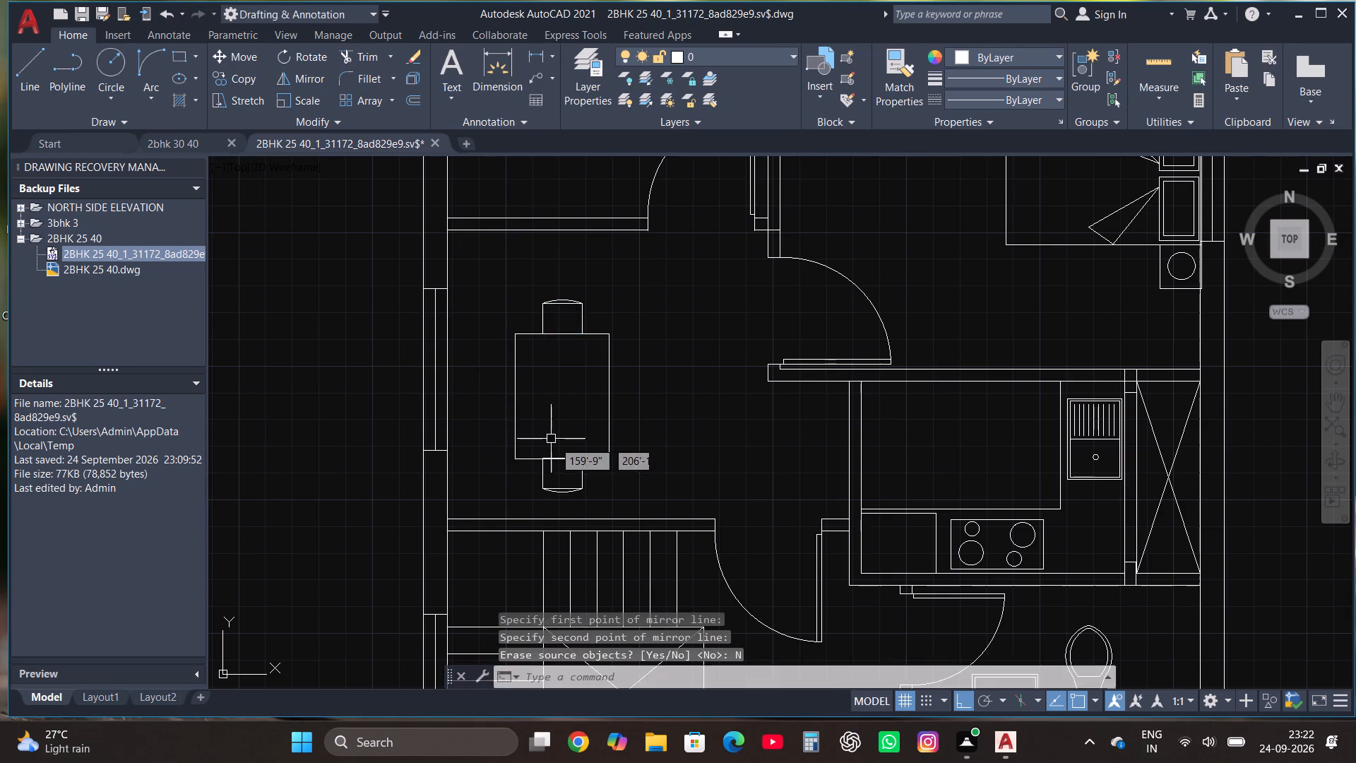
Move the mirrored south chair so its seat edge sits exactly on the table's south edge.
scroll(554, 441, up, 1)
click(611, 526)
click(513, 504)
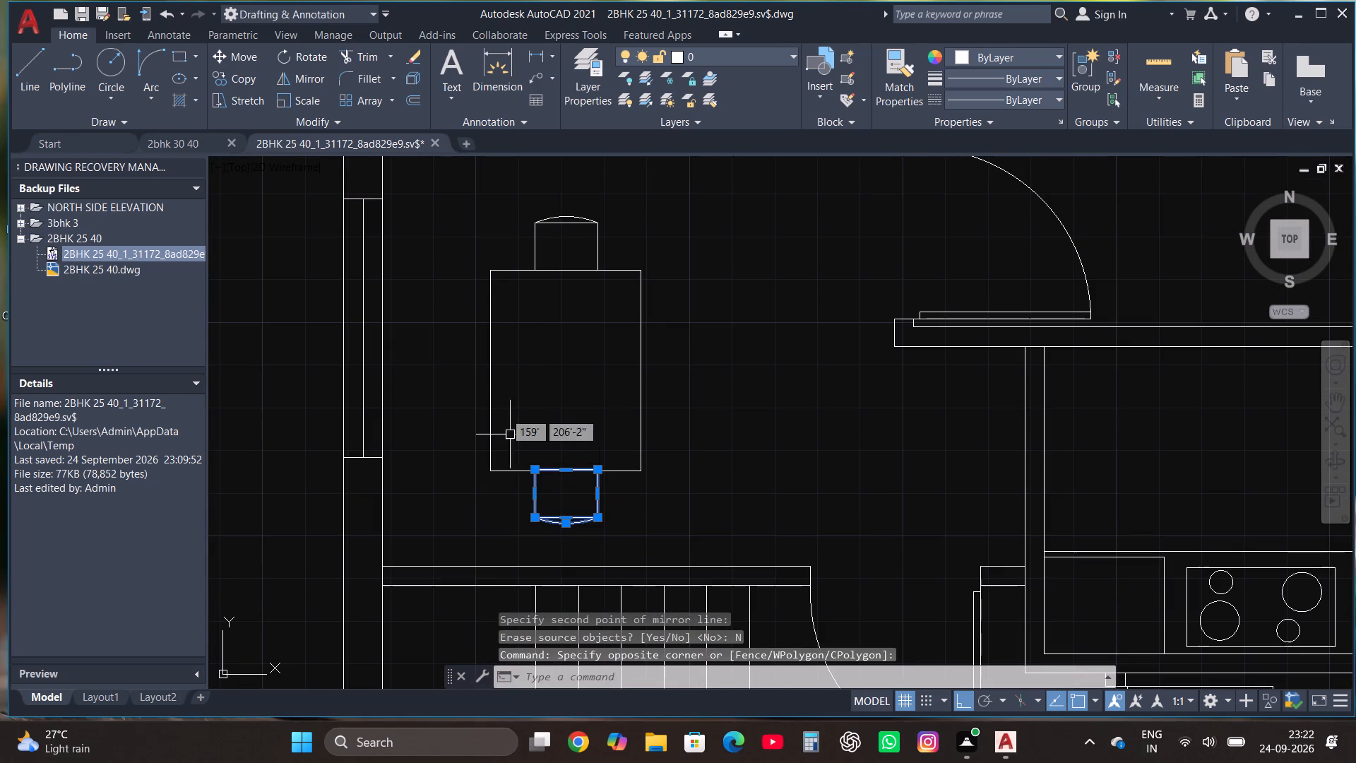
click(234, 58)
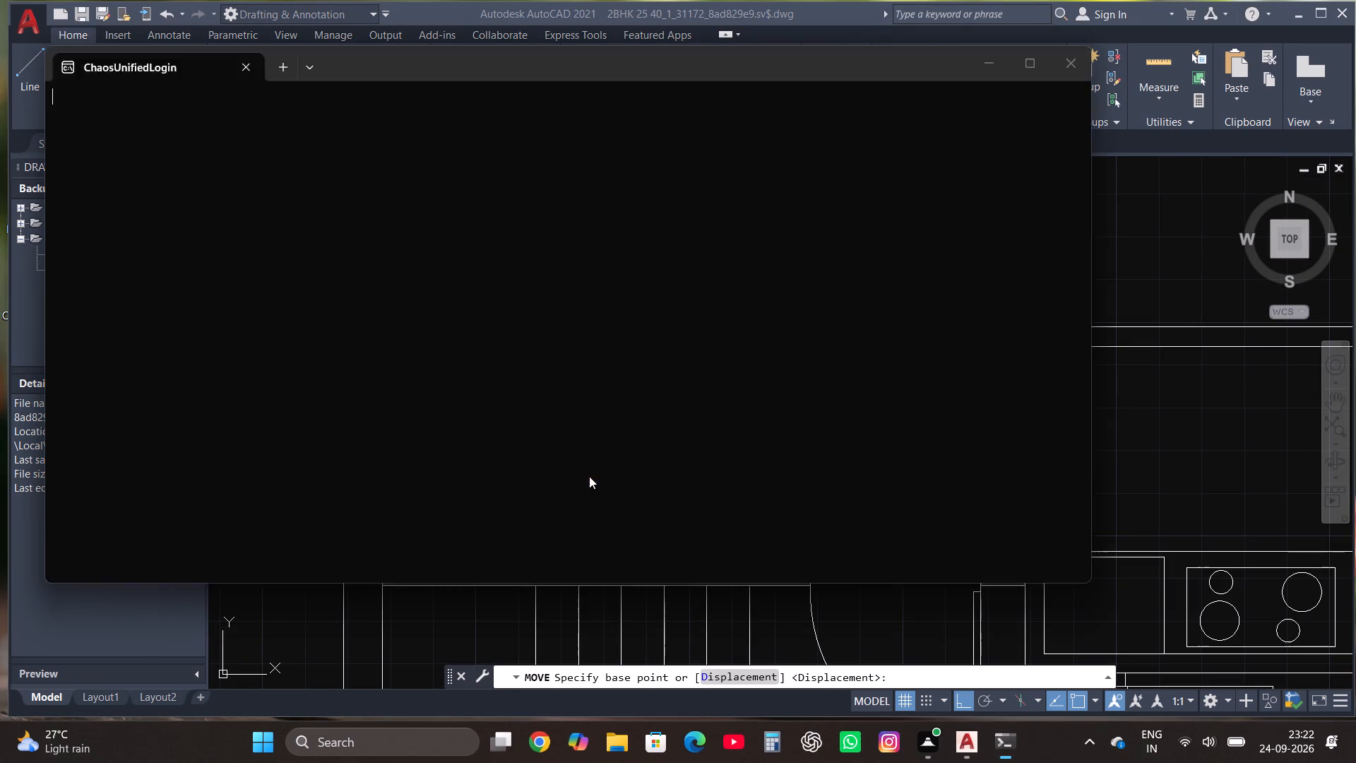
scroll(592, 478, up, 5)
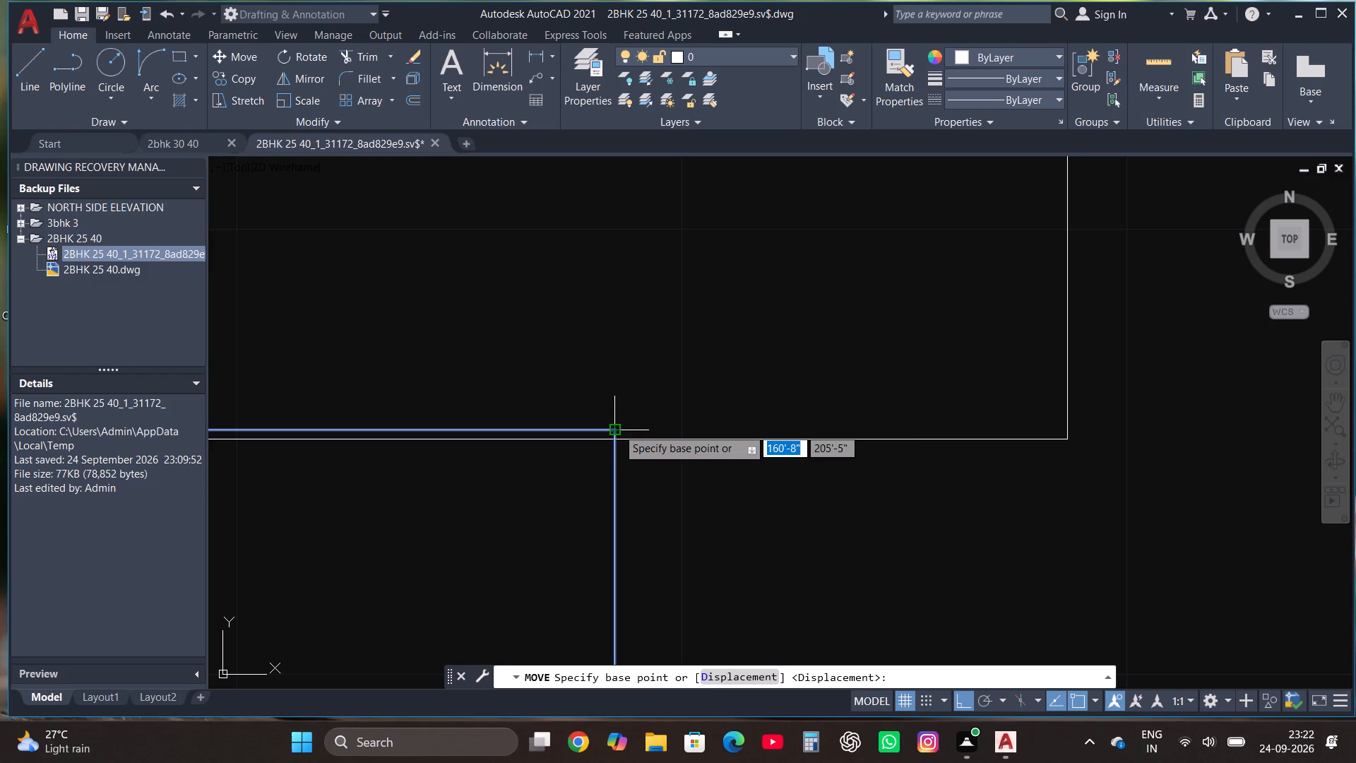
click(617, 428)
click(617, 440)
scroll(765, 450, down, 4)
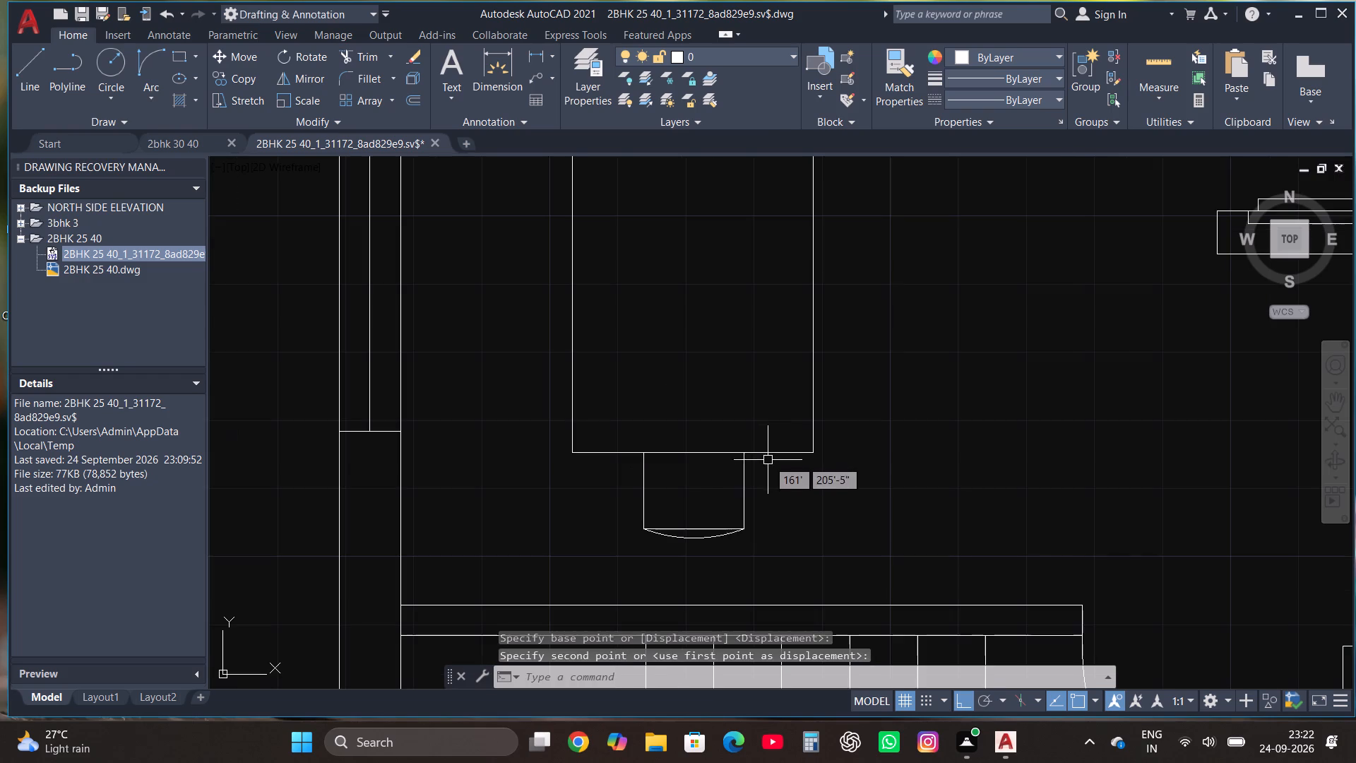
Copy the south chair horizontally into the open space southeast of the table.
click(756, 550)
click(605, 494)
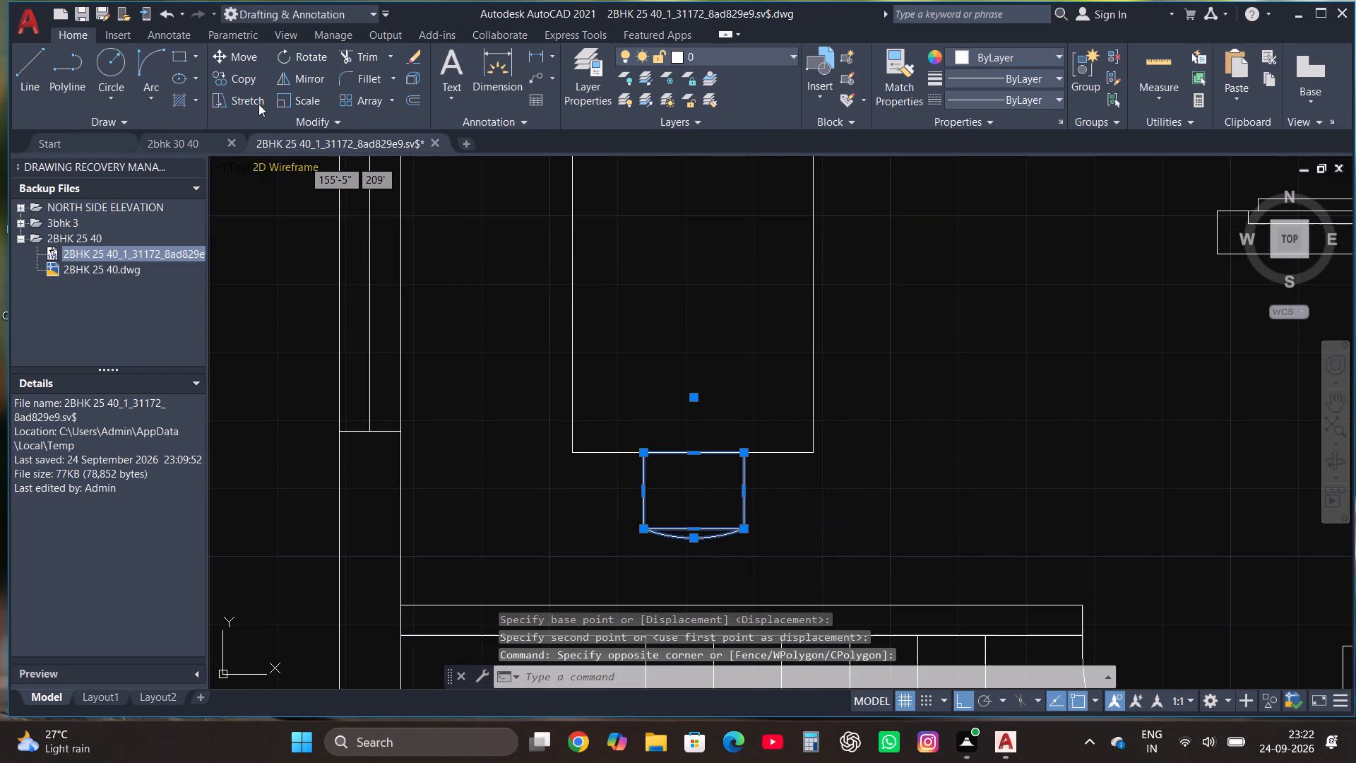
click(245, 83)
click(655, 484)
scroll(681, 490, down, 3)
scroll(741, 486, up, 4)
click(818, 483)
scroll(825, 480, down, 2)
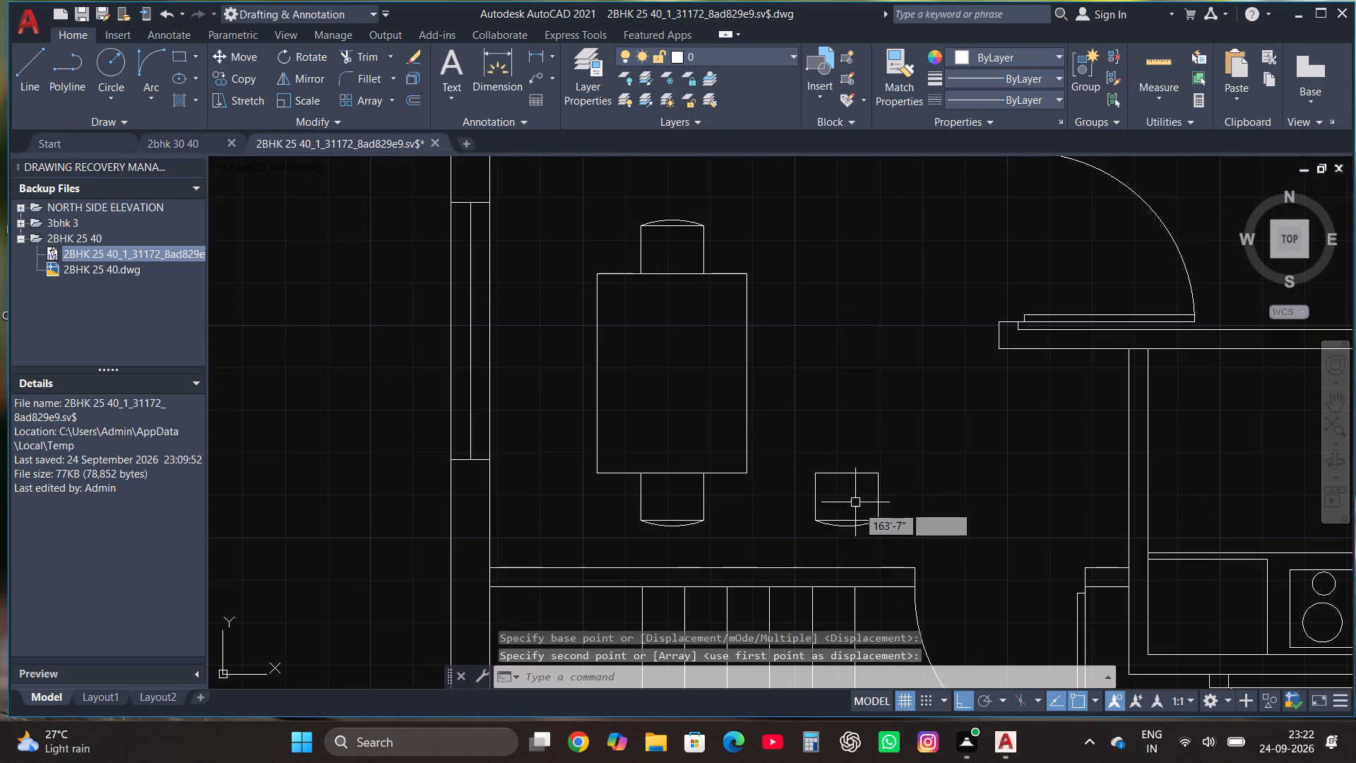
Rotate the copied chair to 270° about its seat centre so its backrest faces west.
click(864, 538)
click(829, 381)
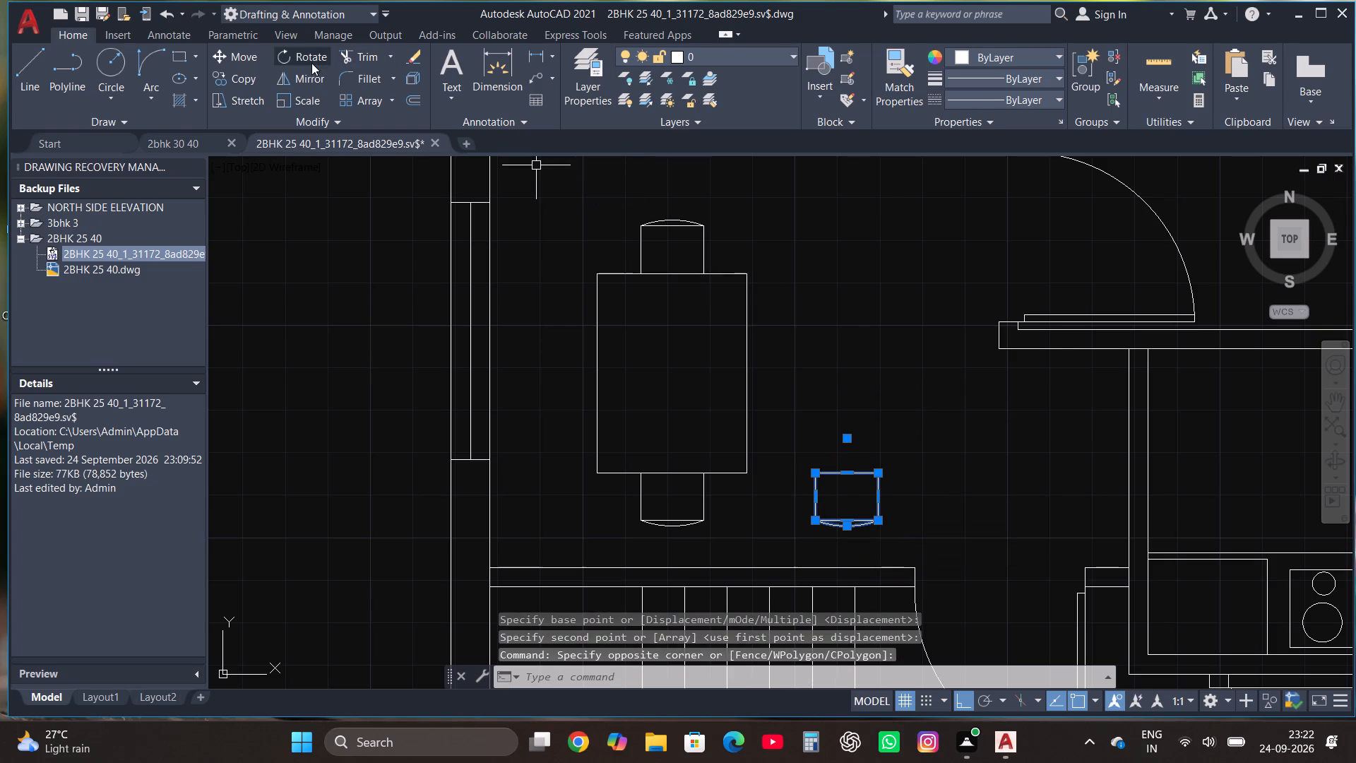
click(304, 54)
click(844, 492)
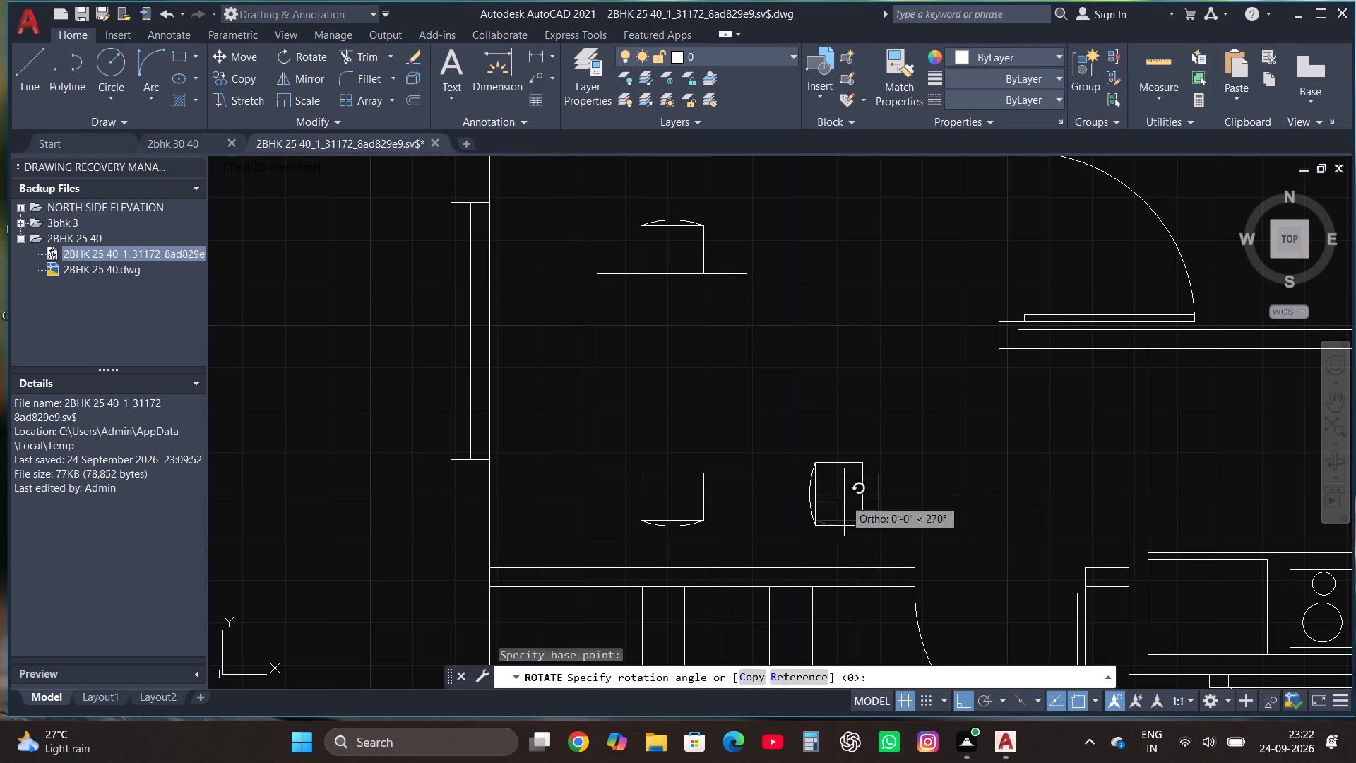
click(844, 530)
Move the rotated chair by its southeast seat corner to the middle of the table's west edge, with ortho off.
click(855, 543)
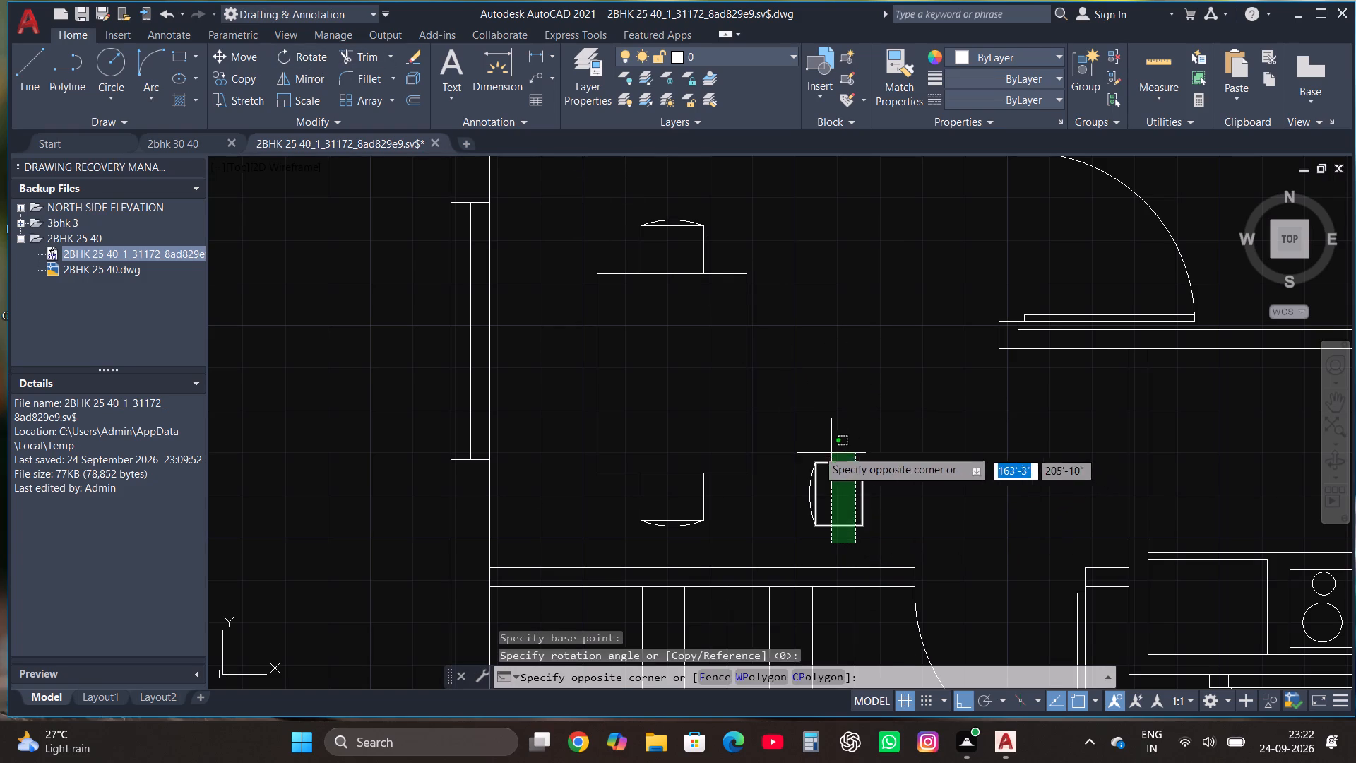
click(813, 447)
click(233, 57)
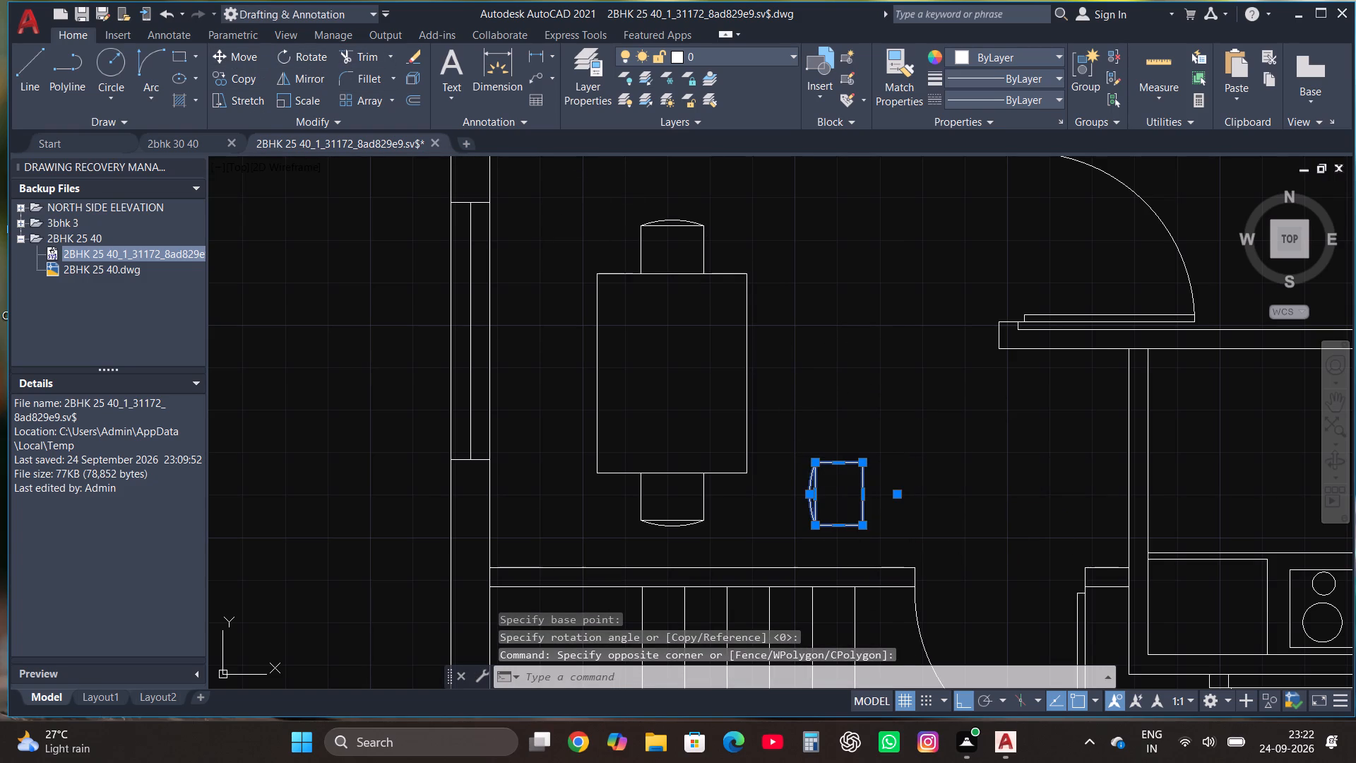
click(862, 526)
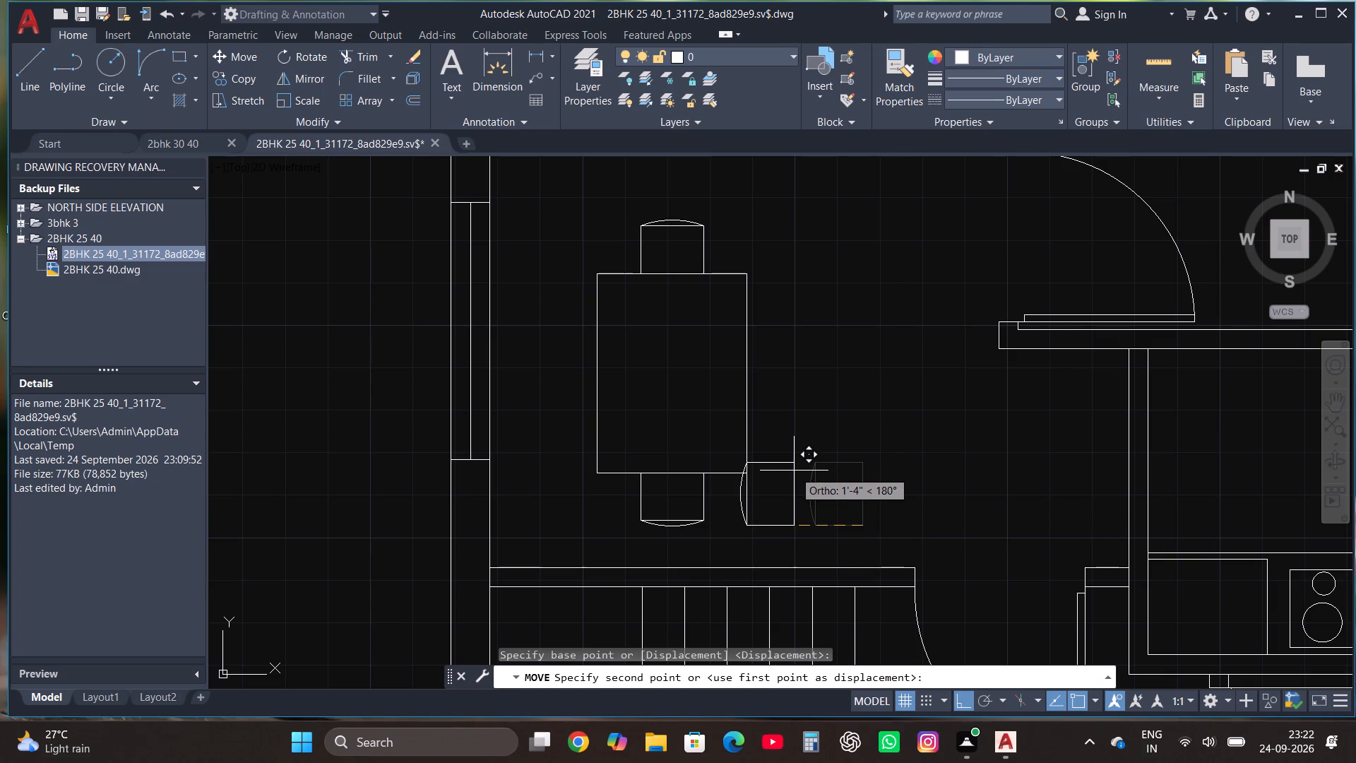
key(F8)
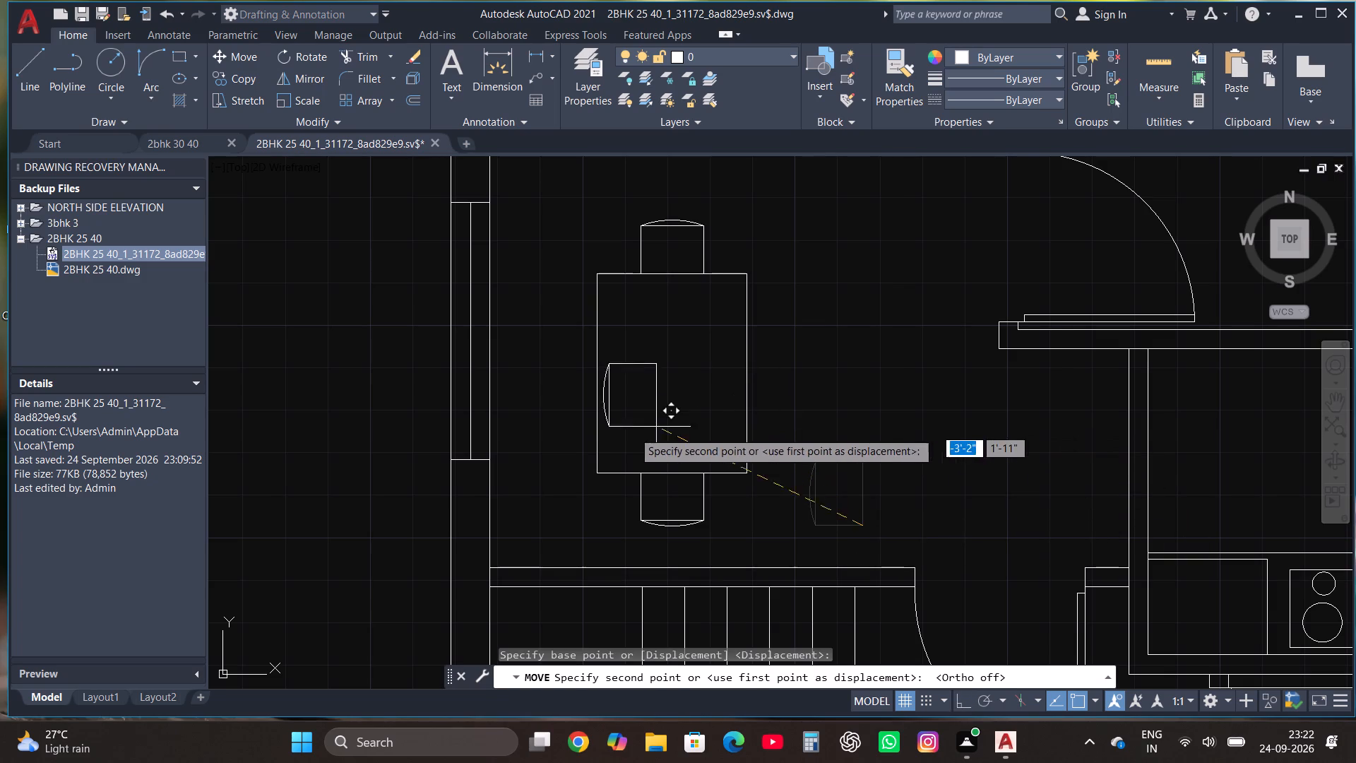
click(597, 408)
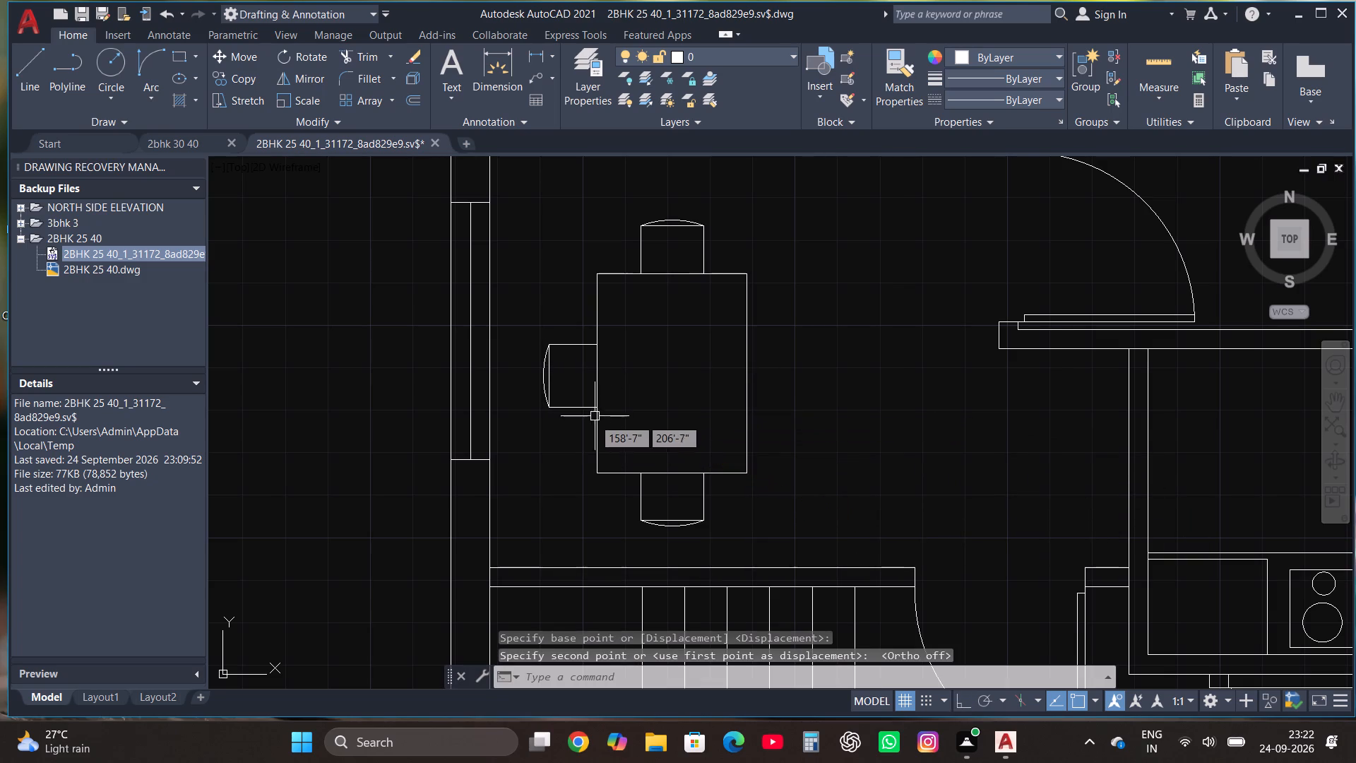
Mirror the west chair about a vertical line through the table's middle, with ortho on, keeping the source objects.
click(583, 430)
click(528, 336)
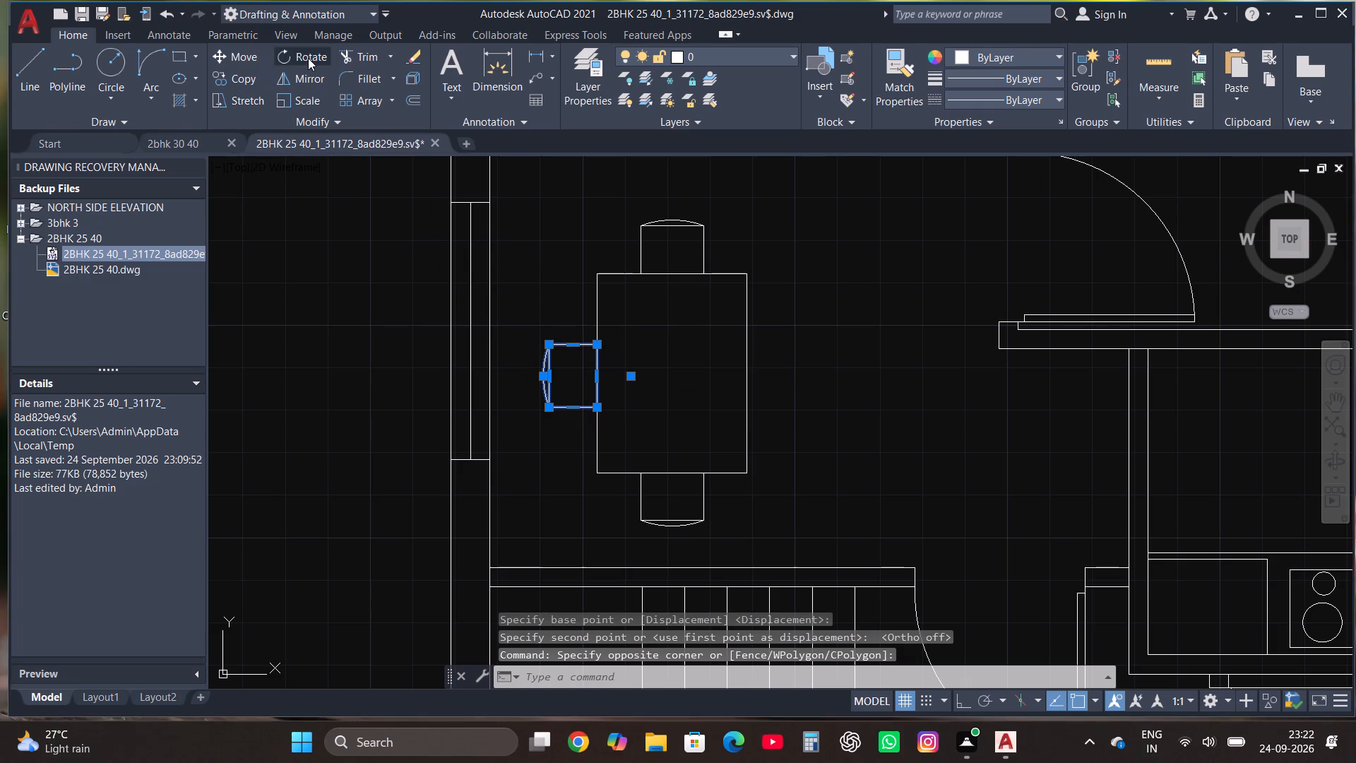
click(315, 80)
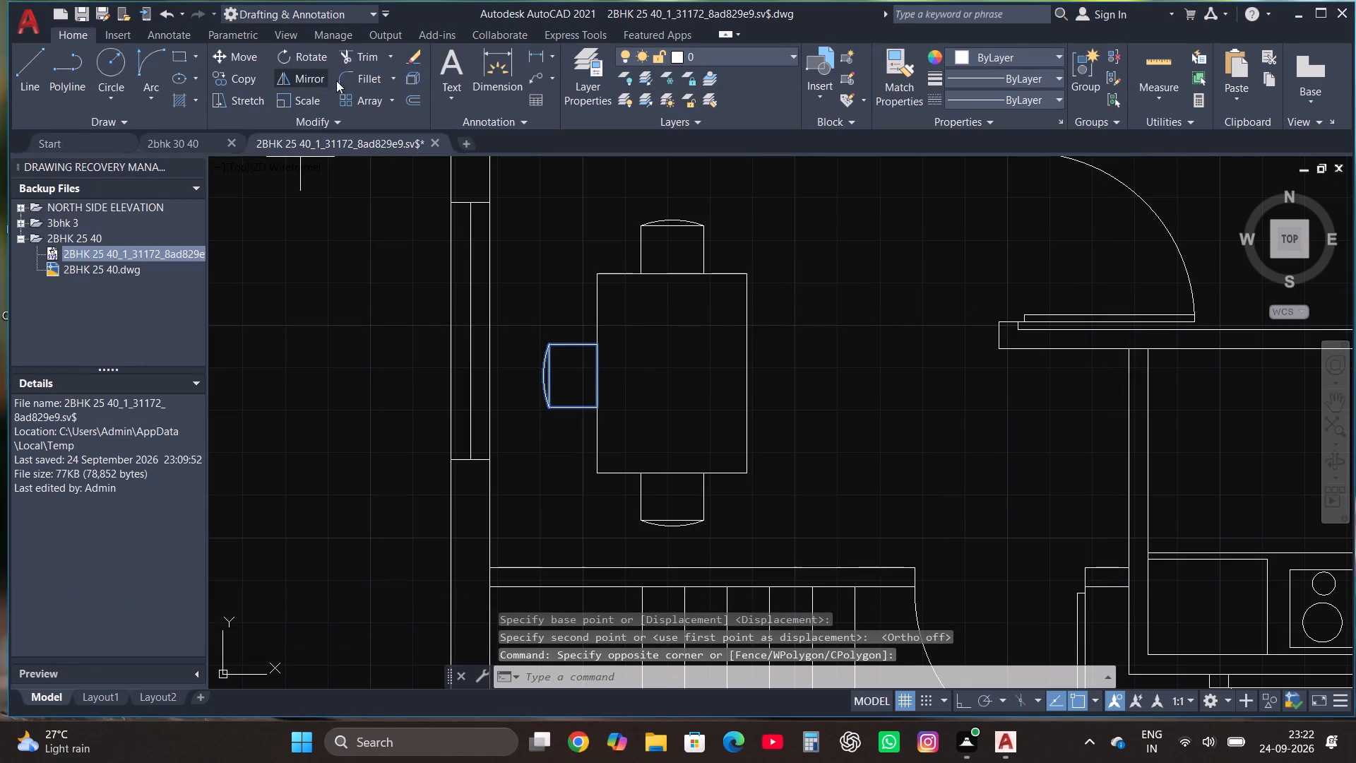
click(677, 372)
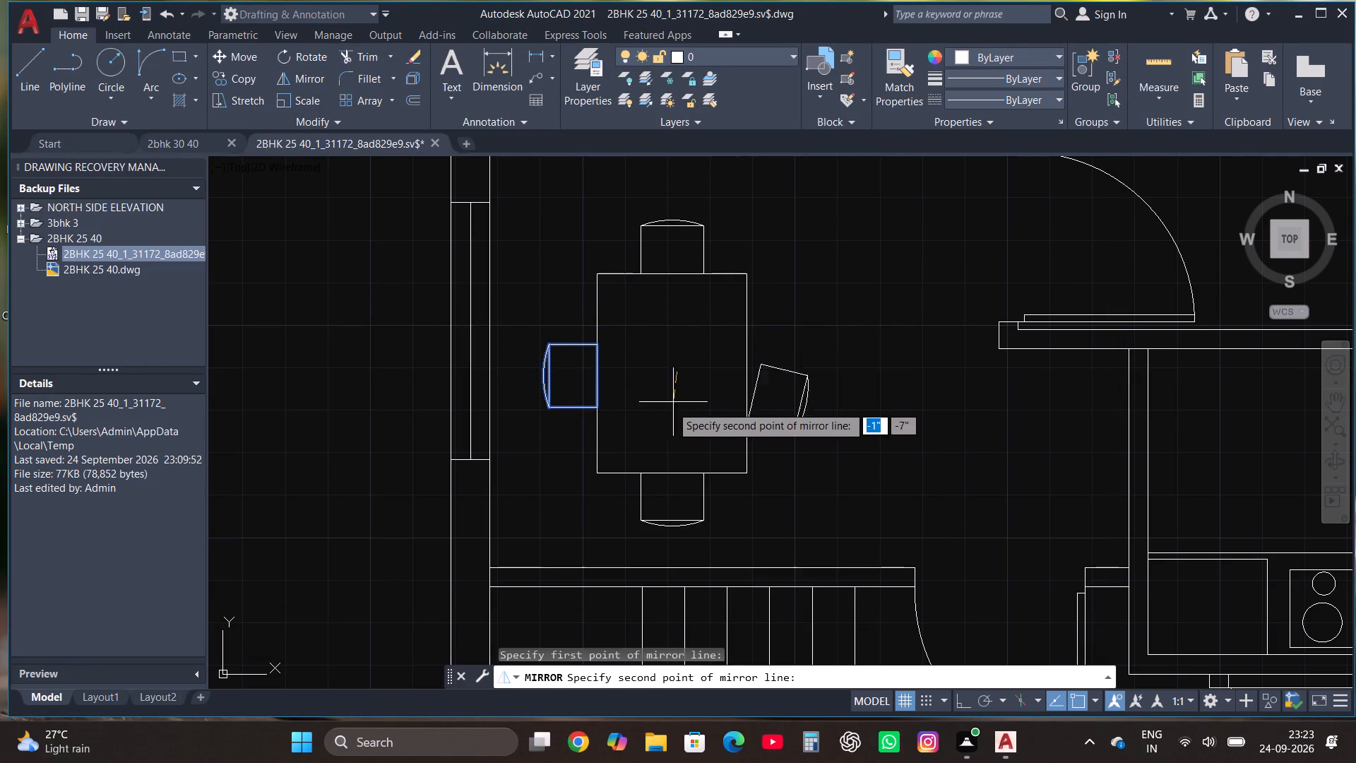
key(F8)
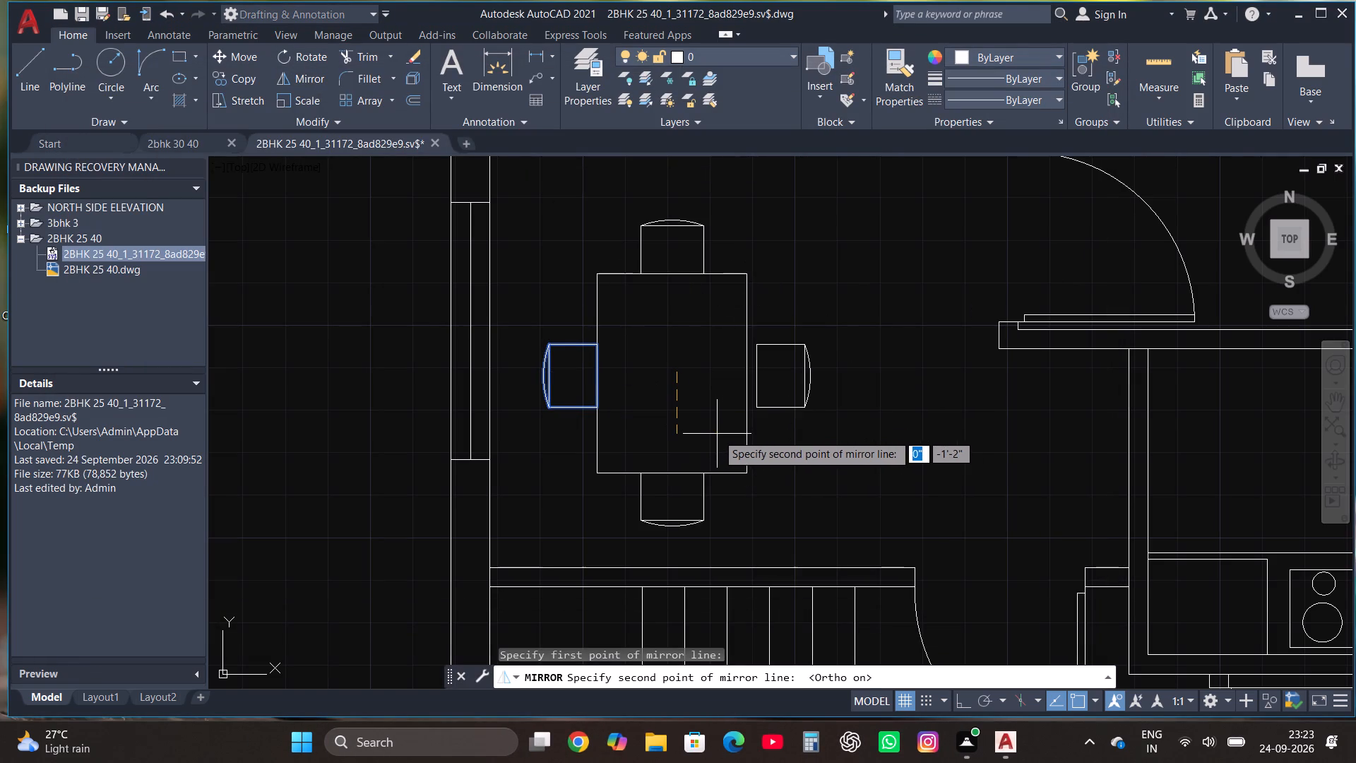
click(715, 428)
drag(754, 490, 715, 428)
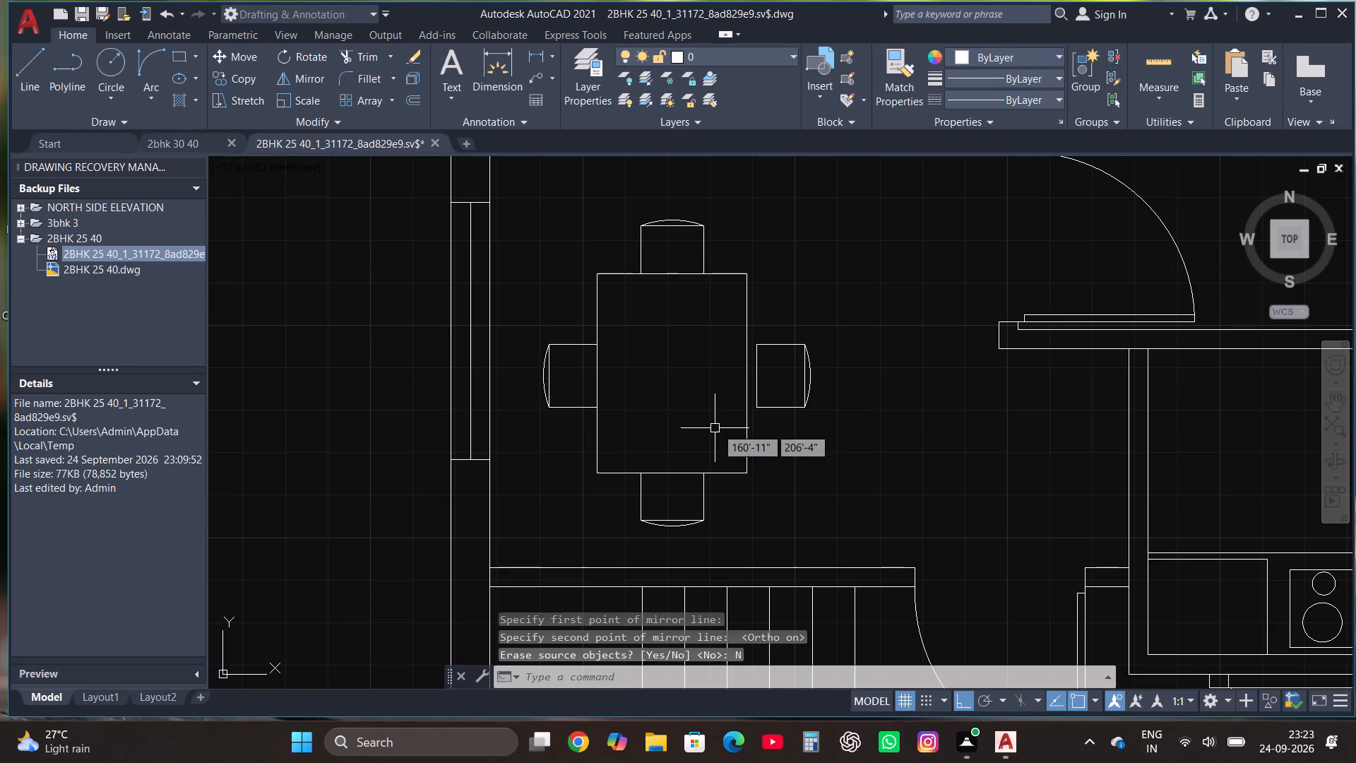
Move the mirrored east chair west so its seat edge meets the table's east edge.
click(828, 418)
click(756, 310)
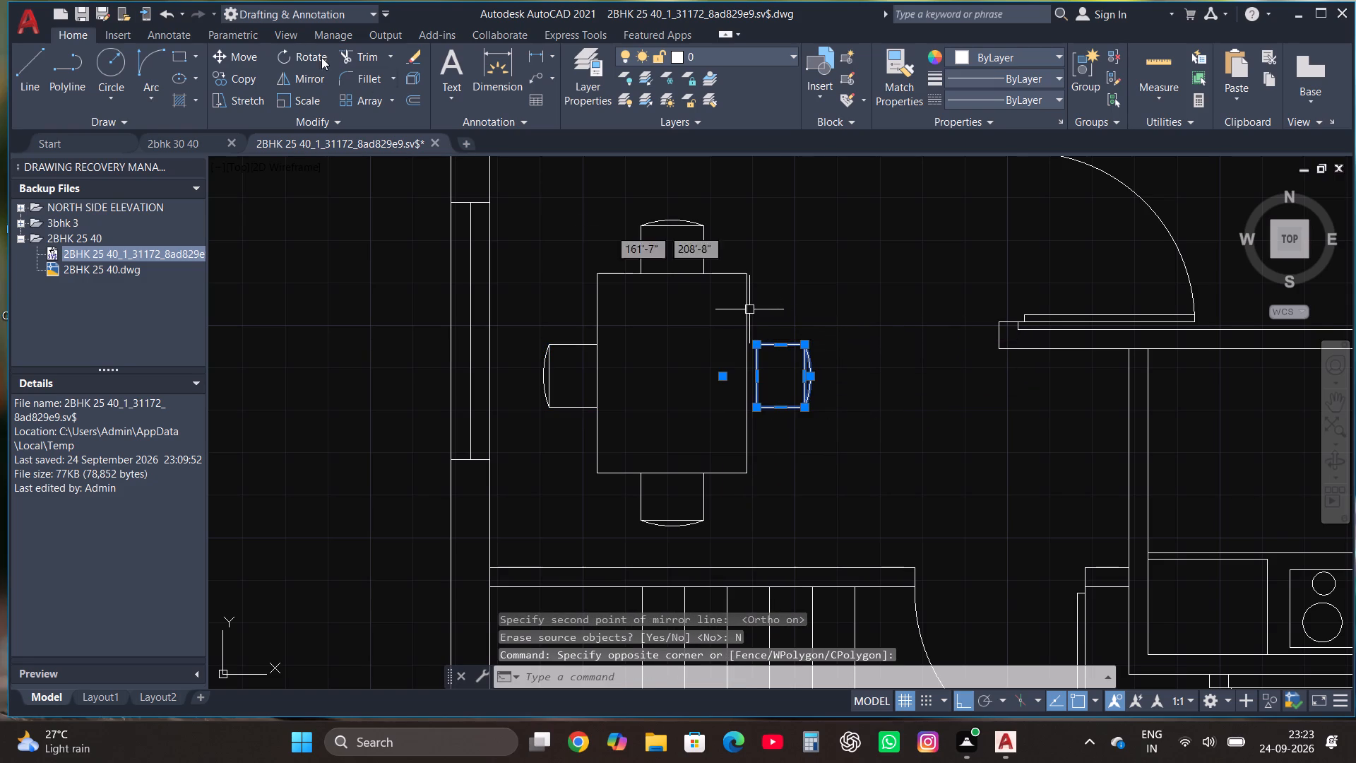
click(244, 57)
scroll(734, 358, up, 1)
click(769, 338)
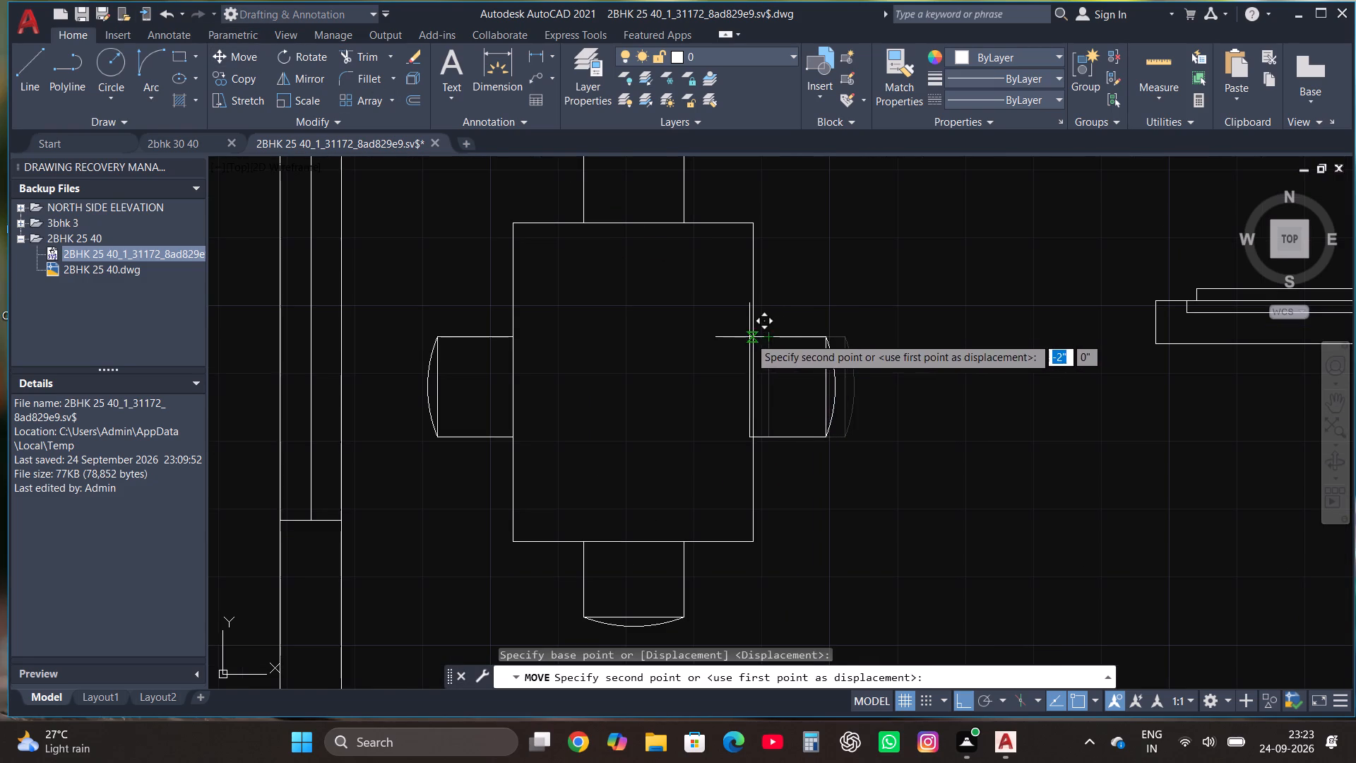
click(751, 334)
scroll(661, 340, down, 2)
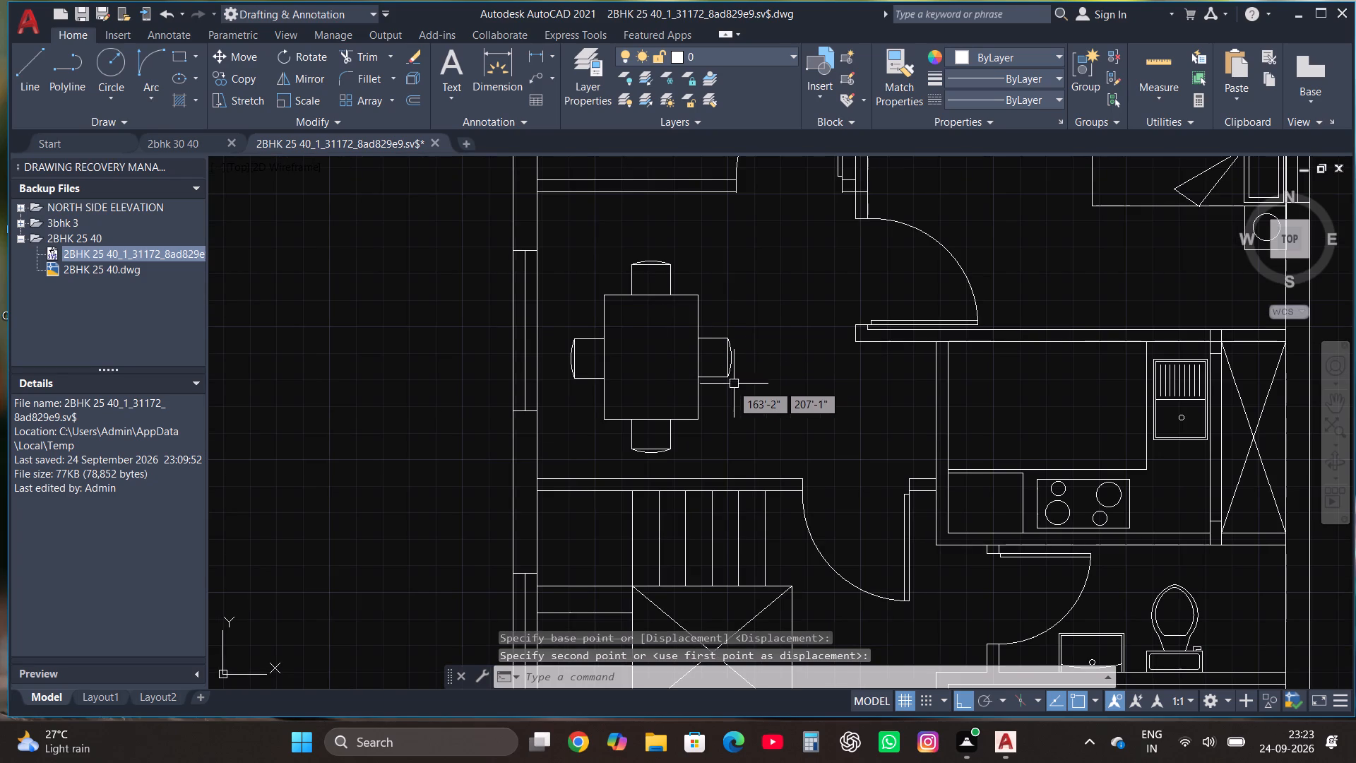
Draw a thin rectangle about 4' long and 6" deep against the northwest bedroom's east wall, opposite the bed.
scroll(665, 437, down, 1)
scroll(651, 499, down, 1)
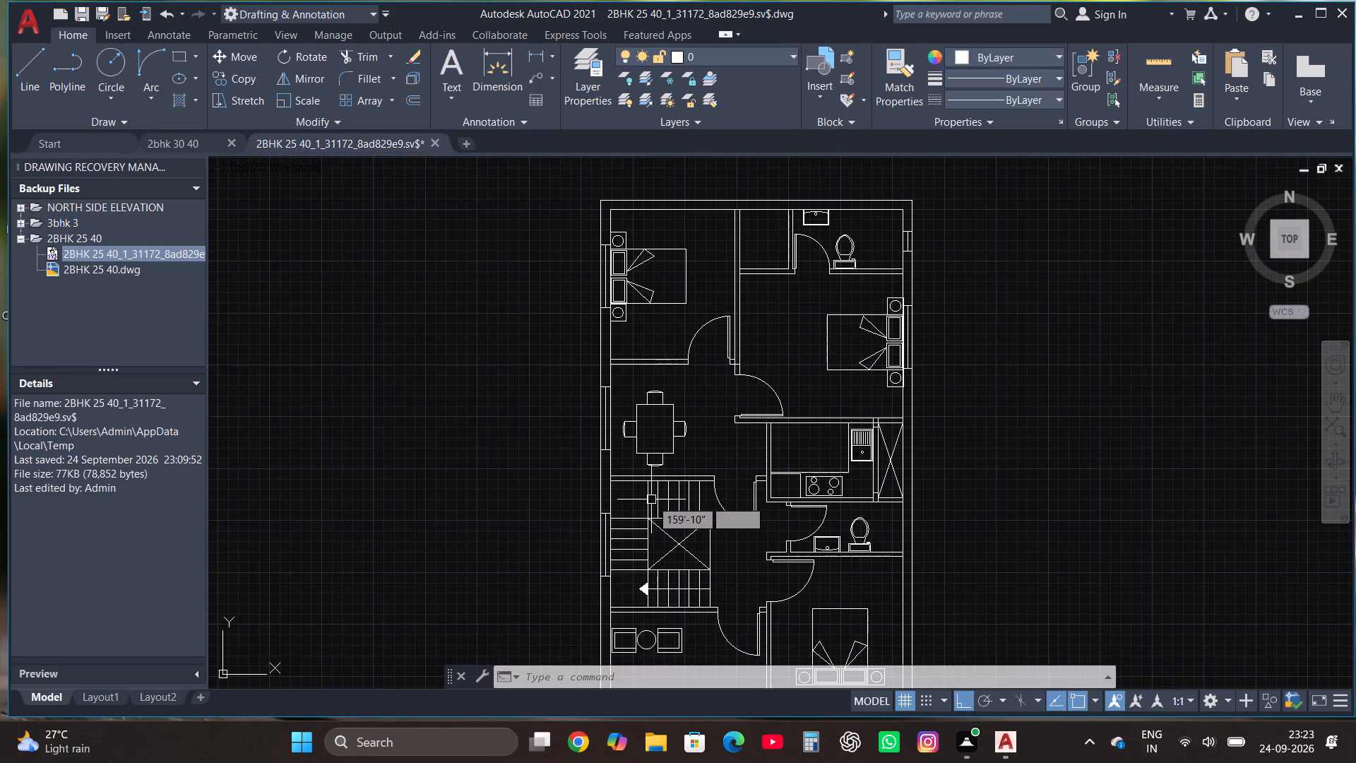
scroll(737, 212, up, 2)
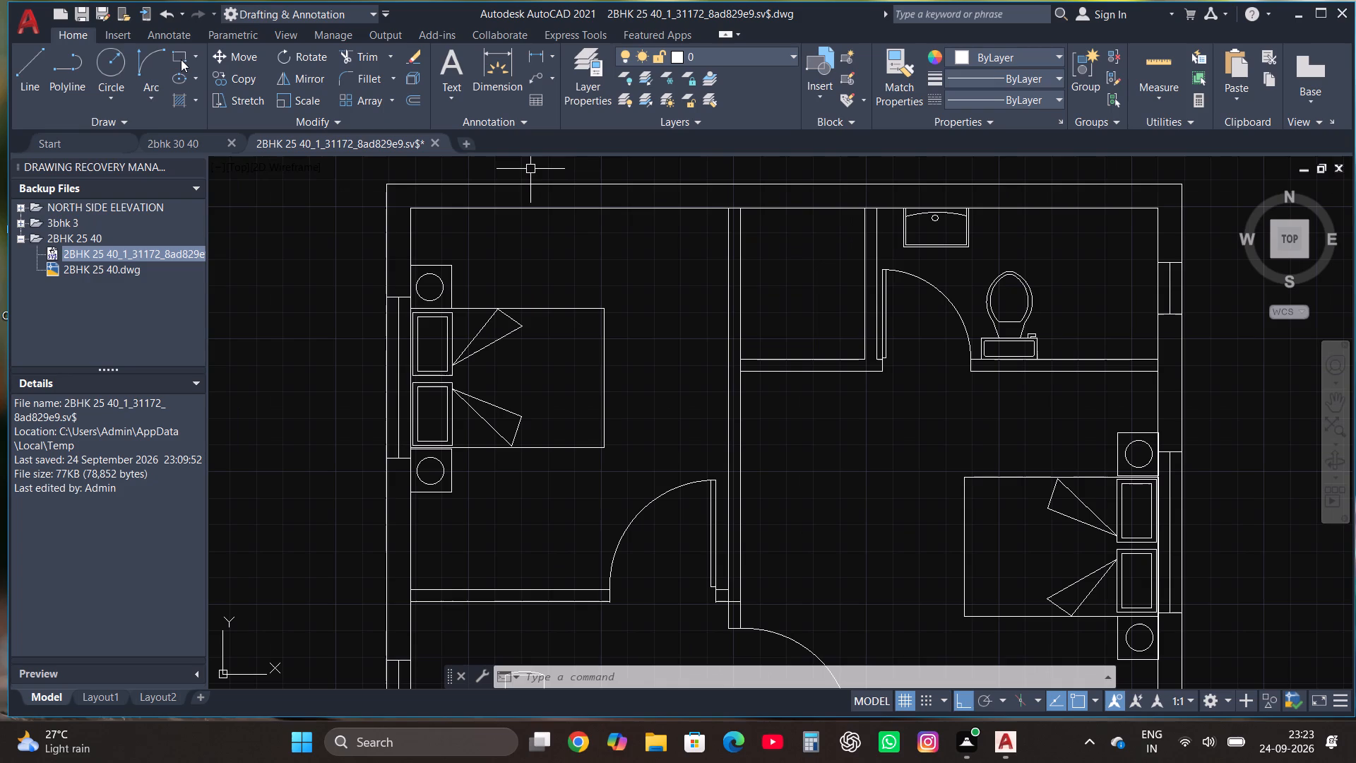
click(181, 59)
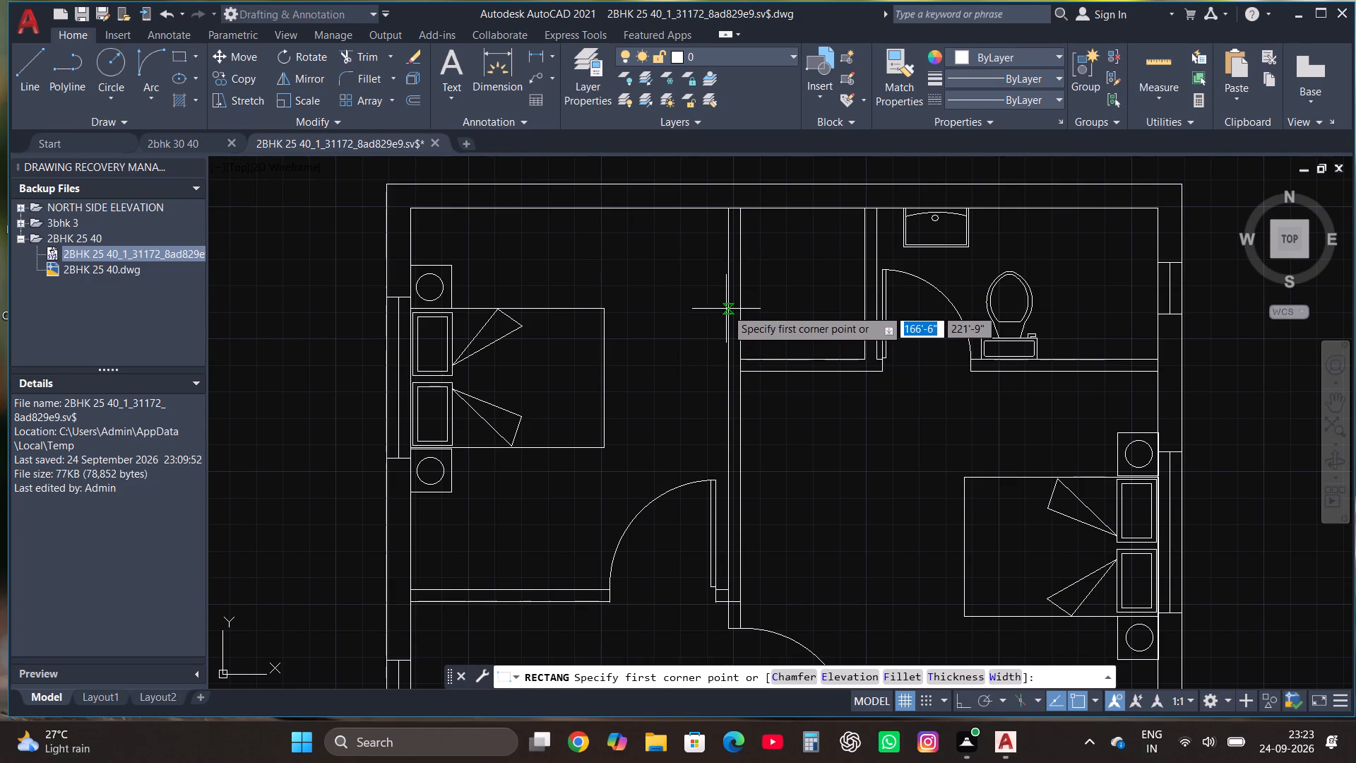
click(726, 306)
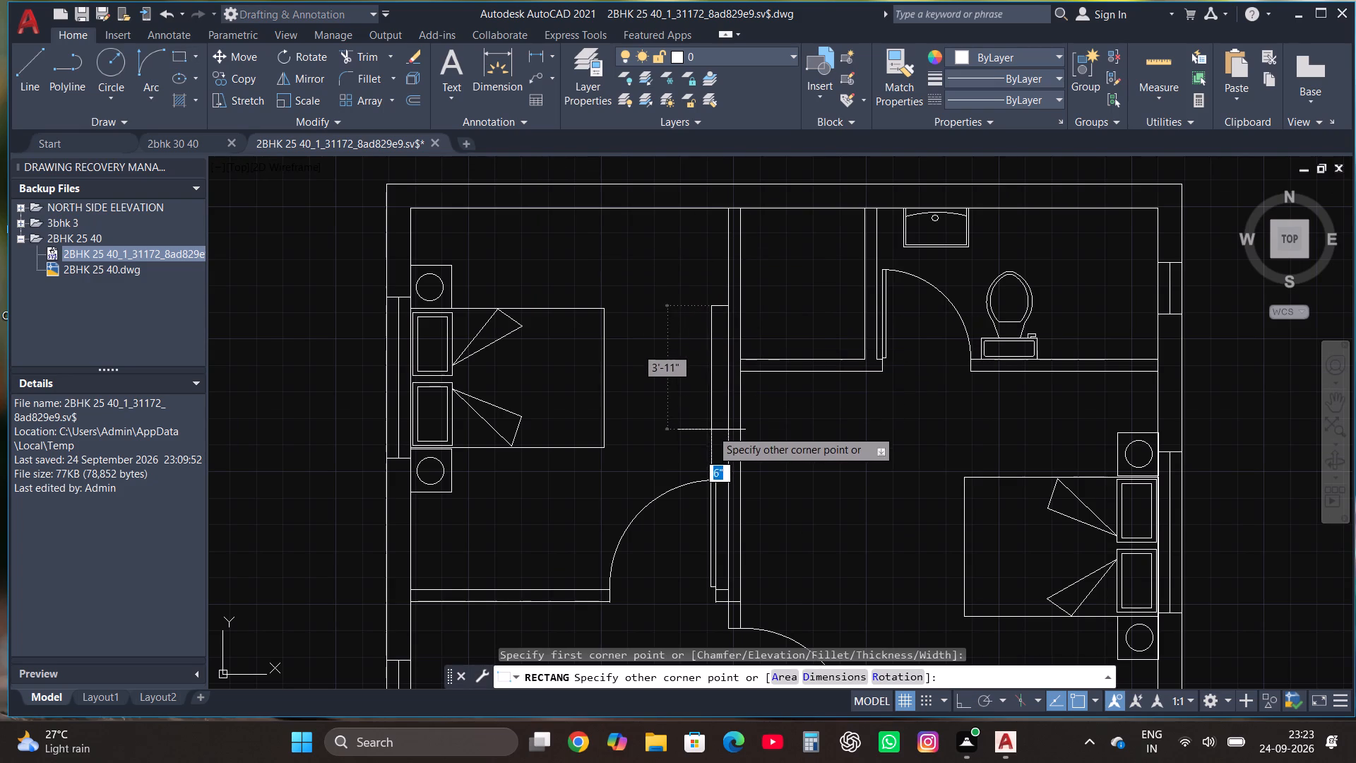
click(713, 440)
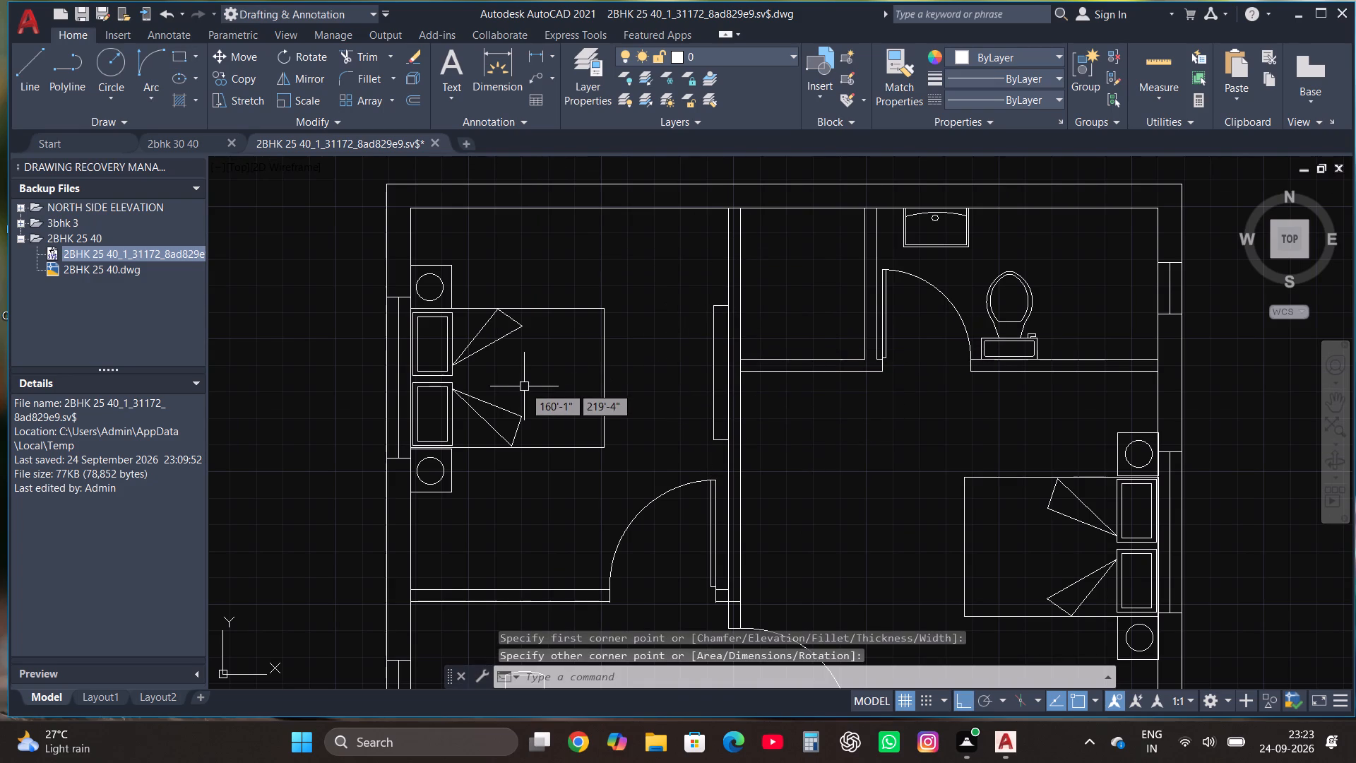
Draw a thin rectangle about 3'-10" long and 4" deep against the northeast bedroom's west wall, opposite the bed.
scroll(521, 386, down, 3)
scroll(661, 430, up, 2)
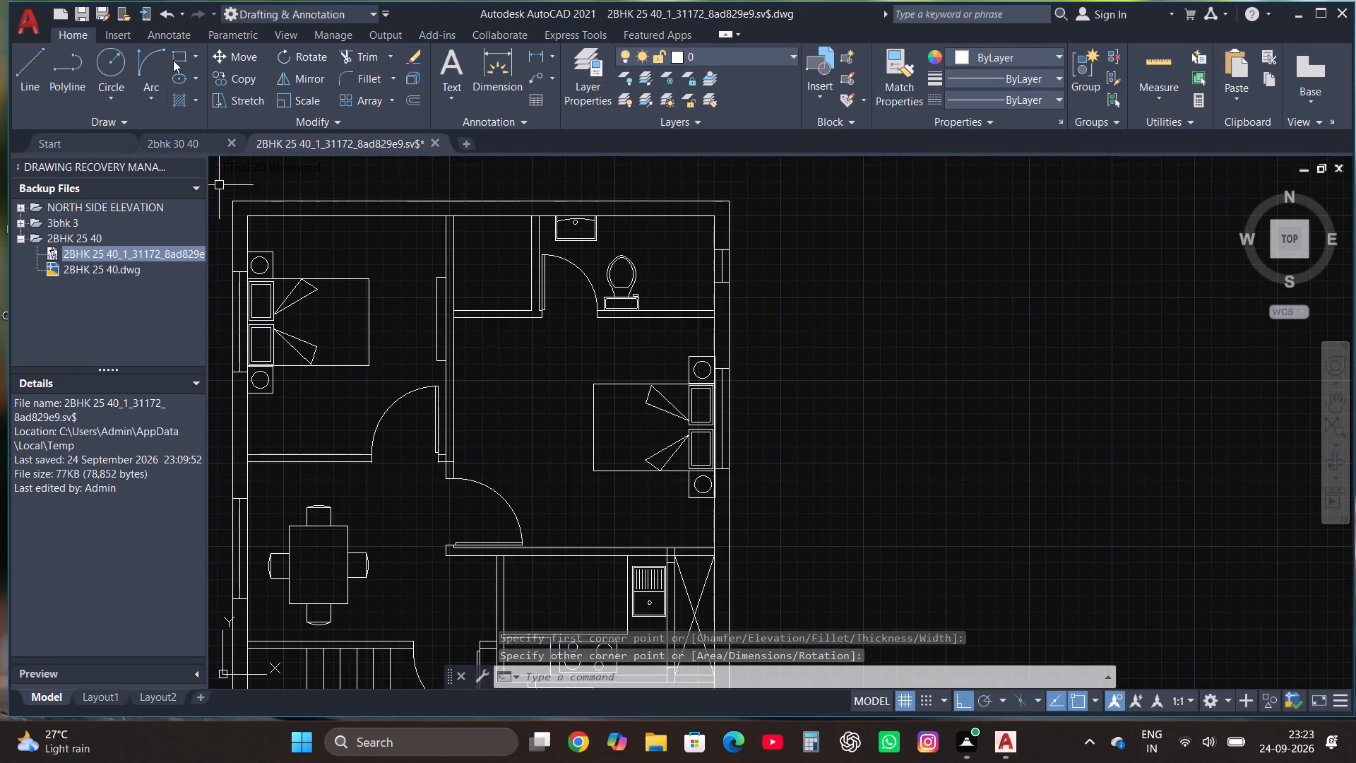
click(177, 54)
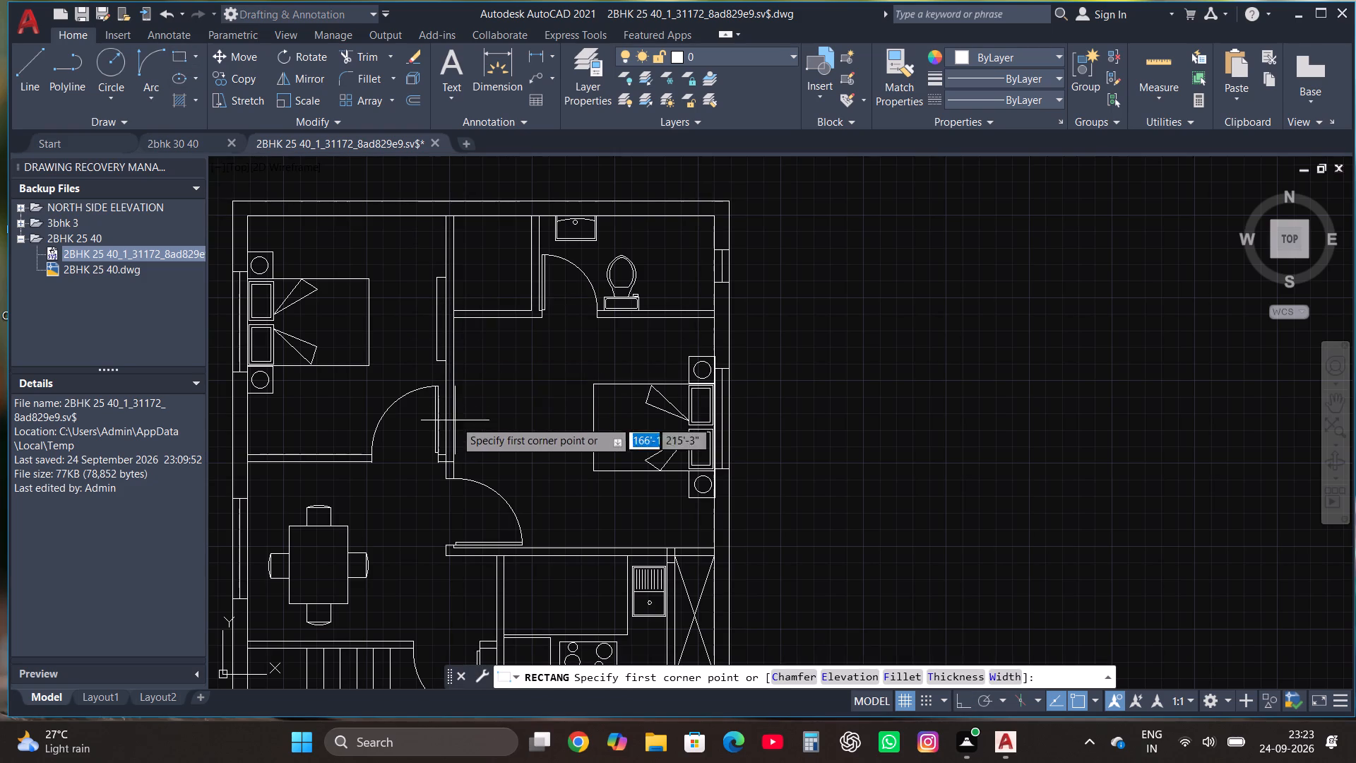
click(455, 453)
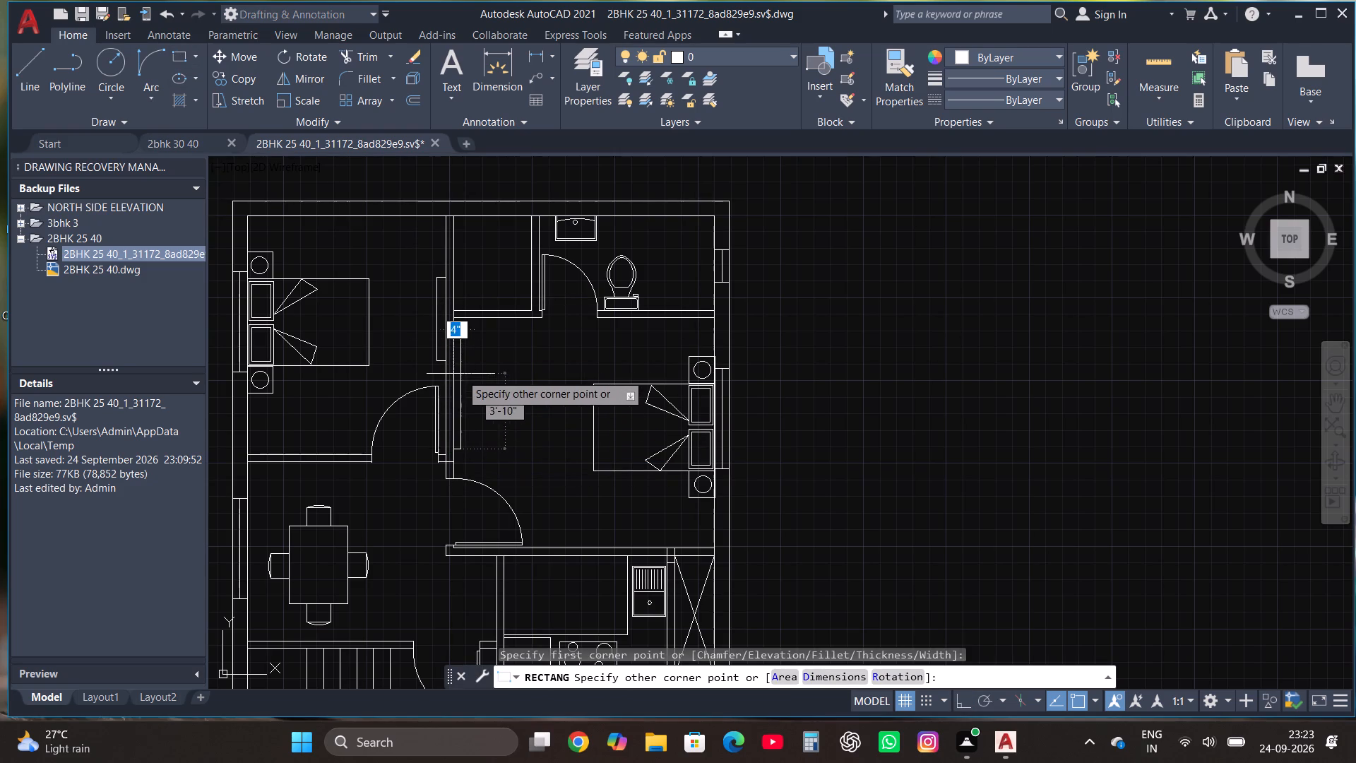
click(463, 369)
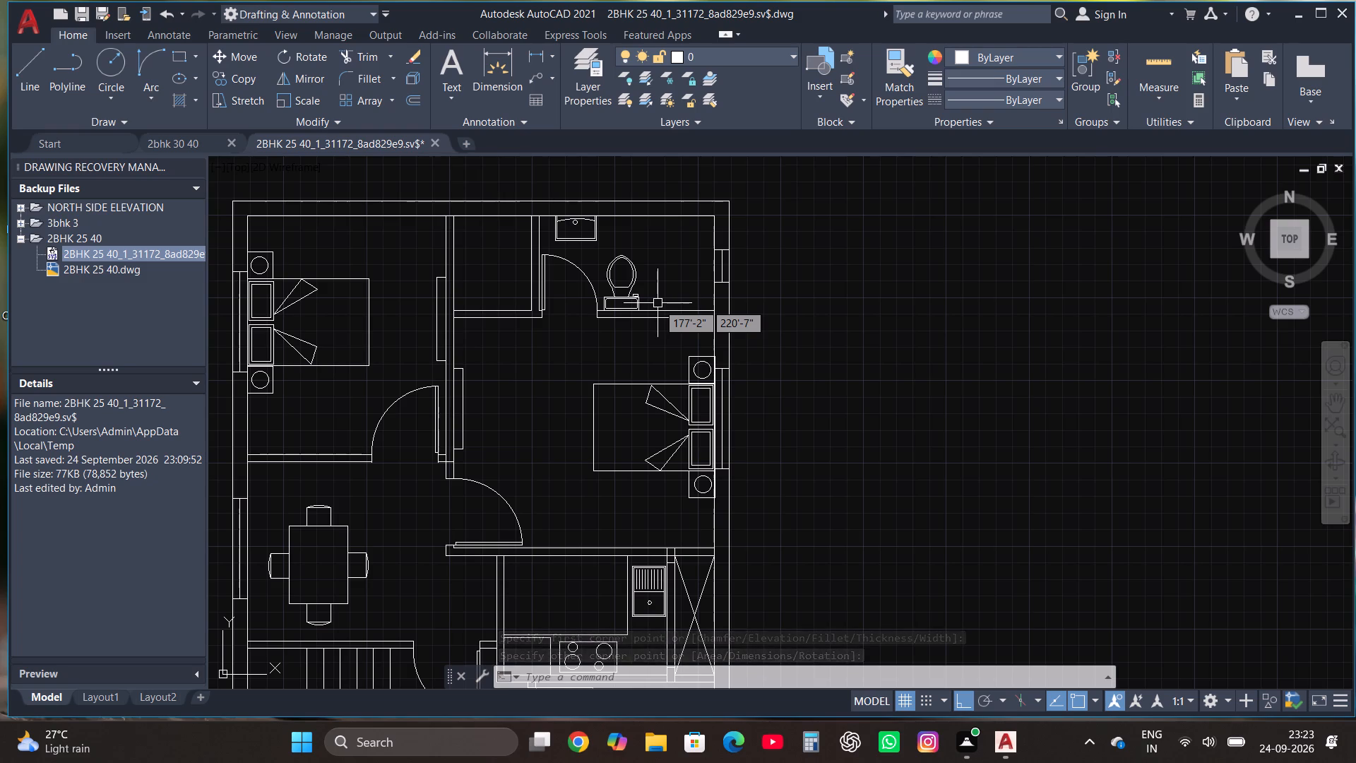
Draw a thin rectangle about 4' long and 6" deep against the southeast bedroom's north wall, opposite the bed.
scroll(671, 308, down, 1)
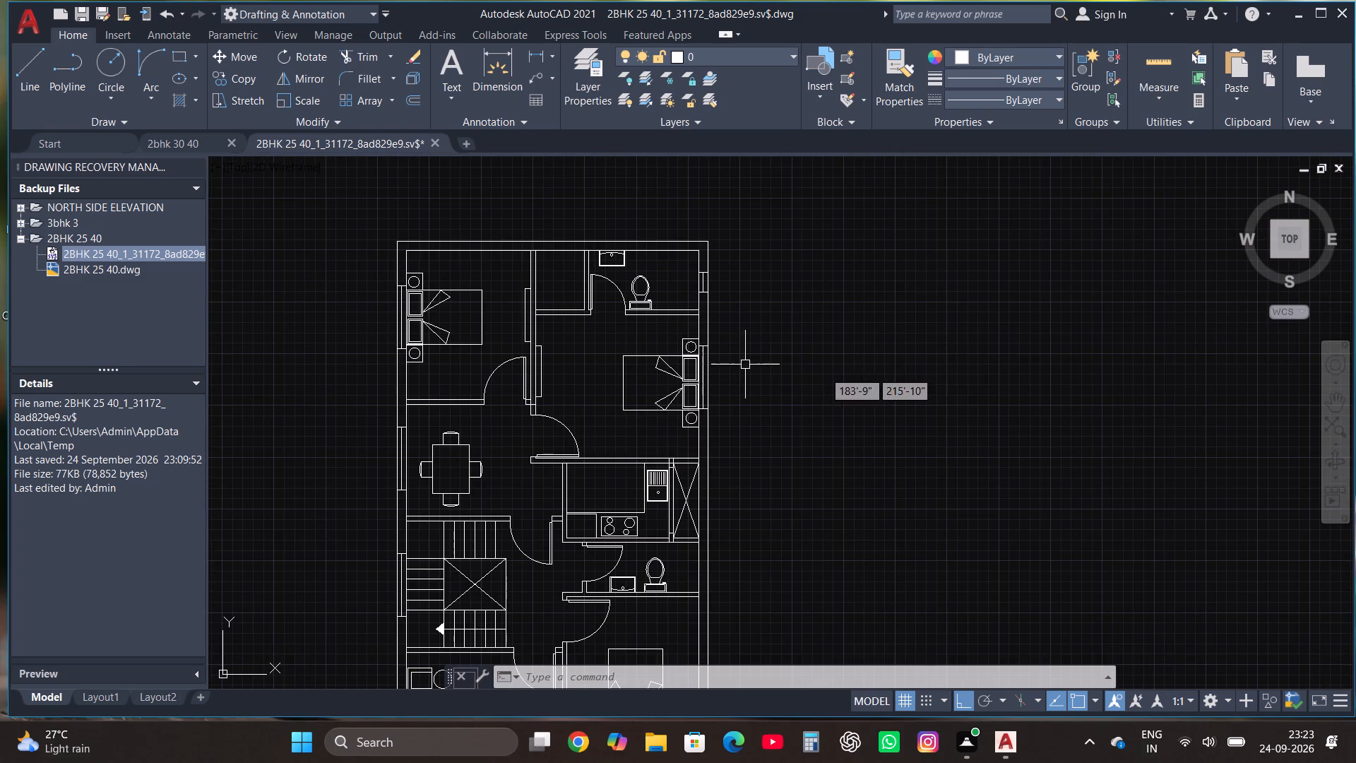
scroll(893, 368, down, 1)
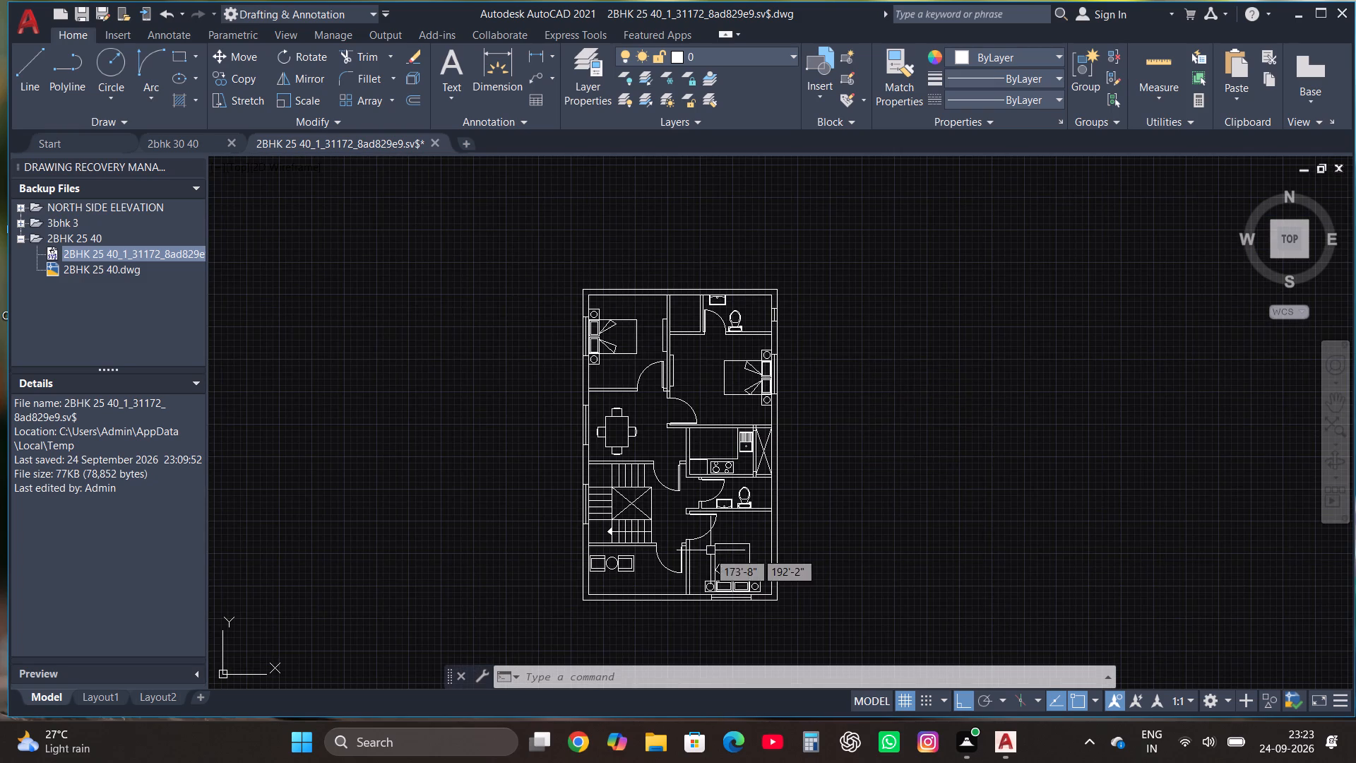
scroll(708, 538, up, 2)
scroll(821, 517, up, 3)
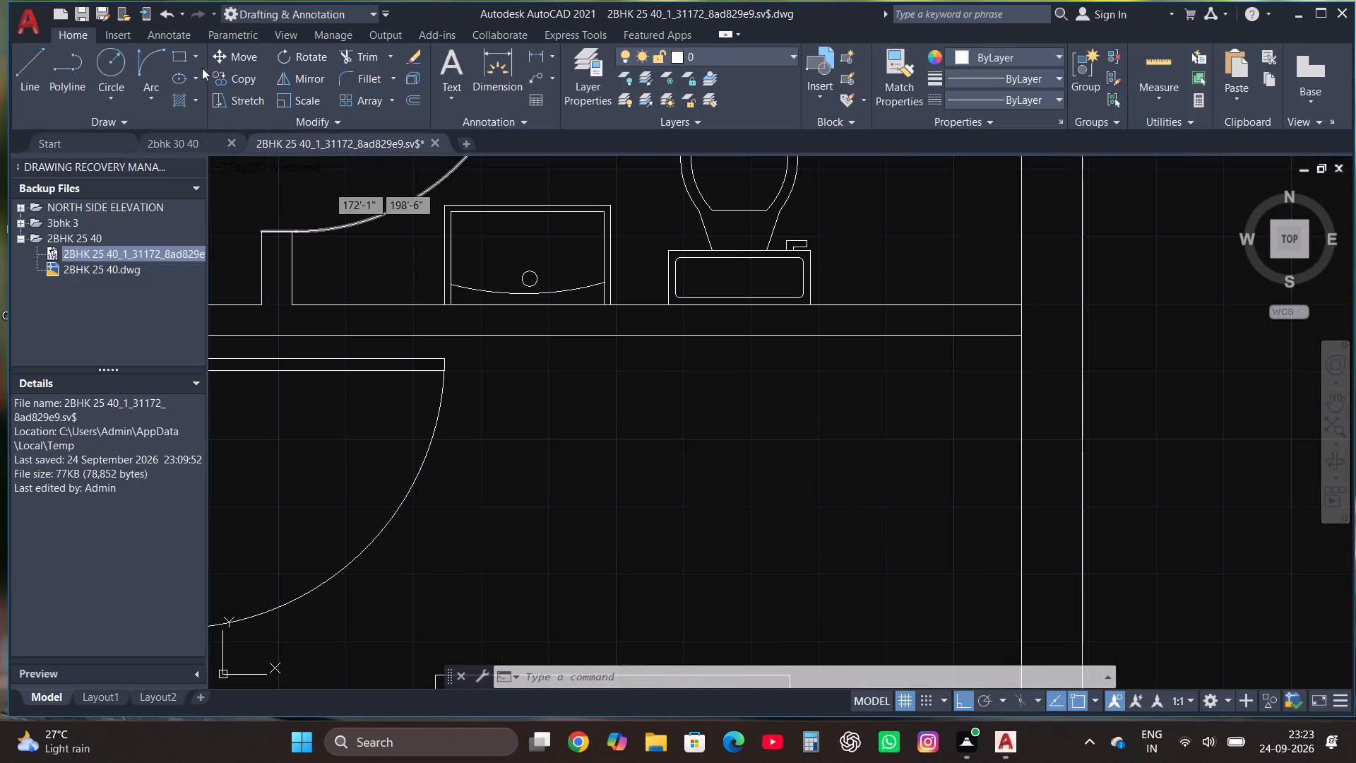
click(176, 54)
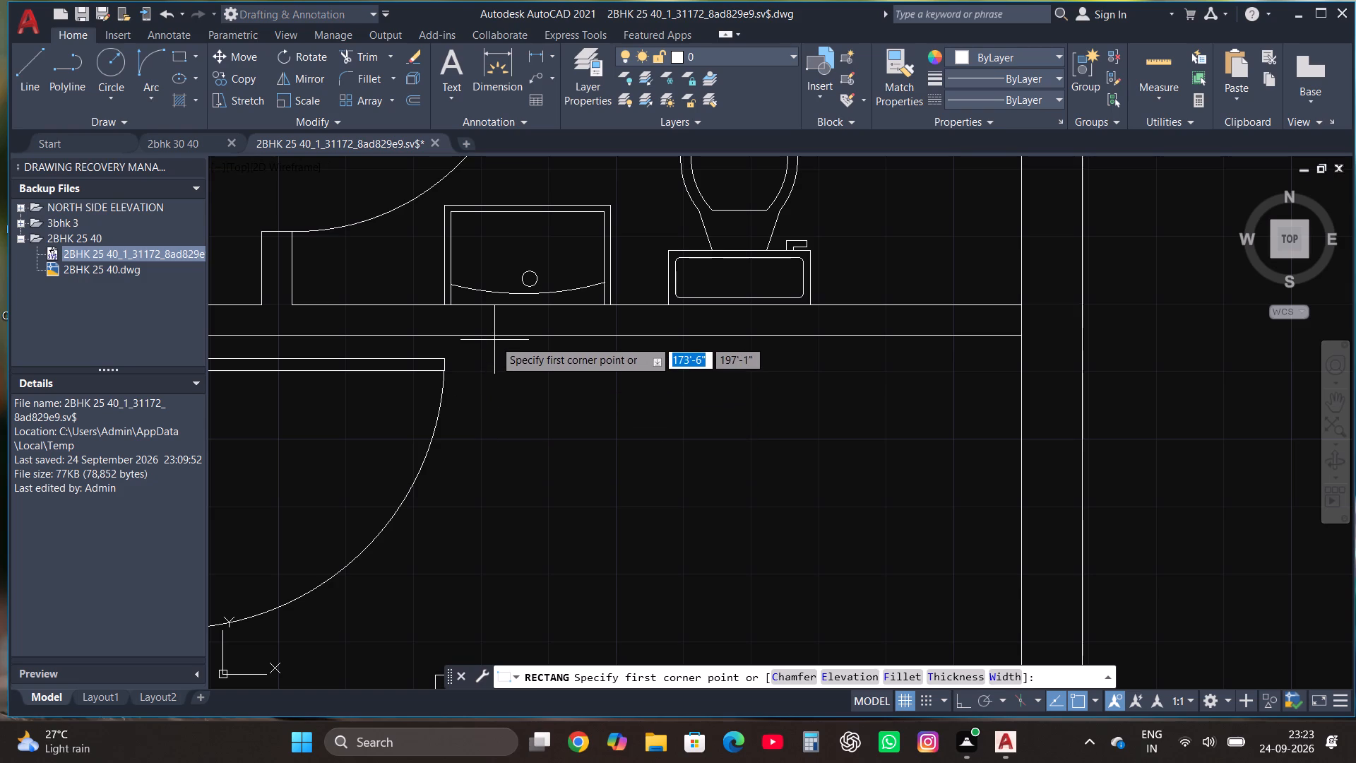
click(496, 336)
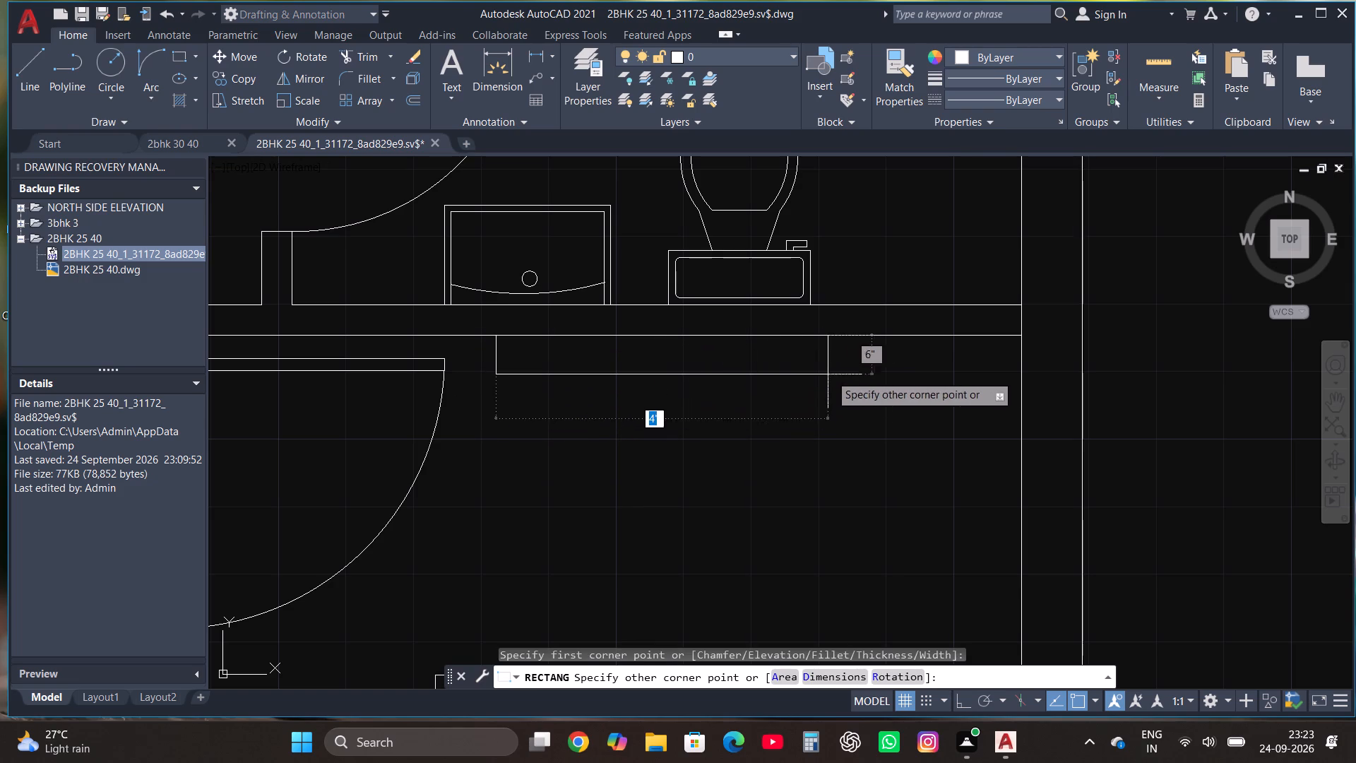
click(845, 373)
Insert the Trees - Imperial block from the architectural tool palette in the empty space east of the house, and close the palette.
scroll(978, 406, down, 2)
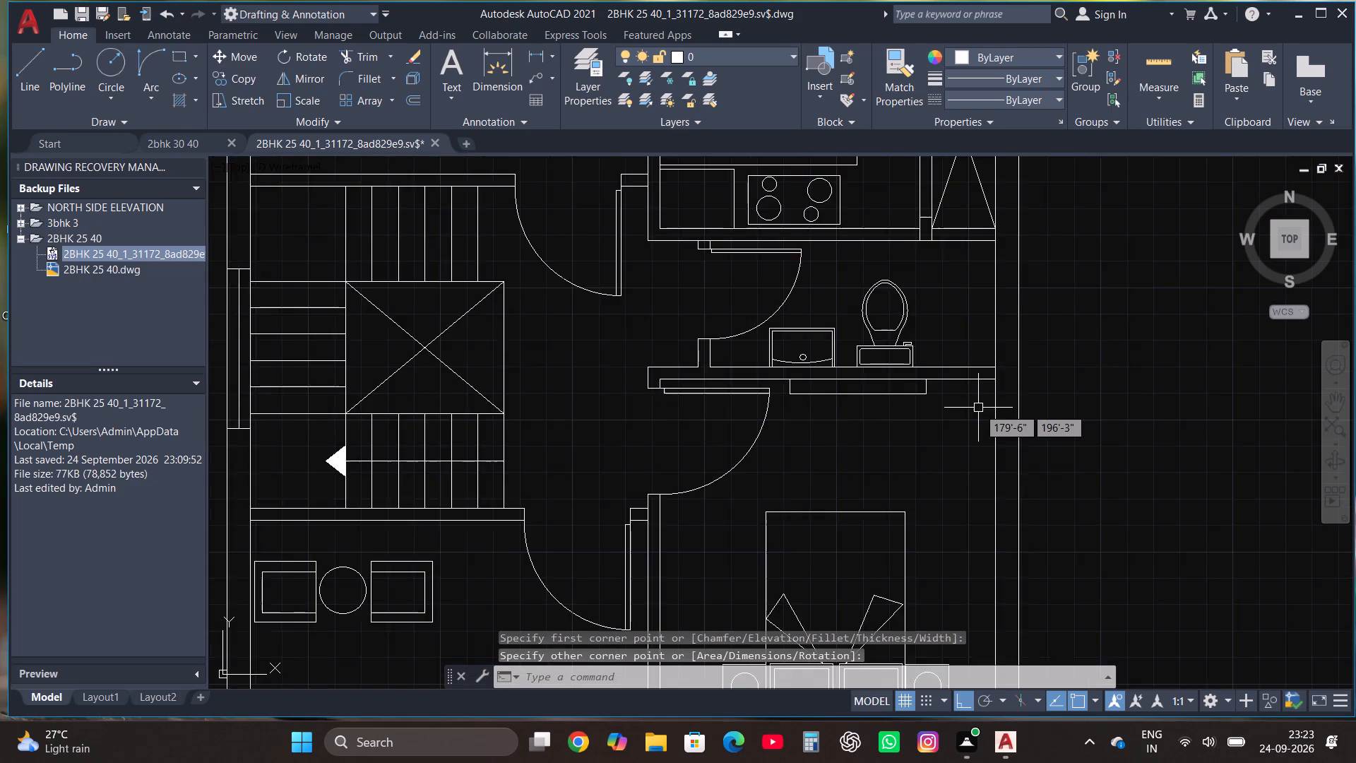
scroll(978, 408, down, 2)
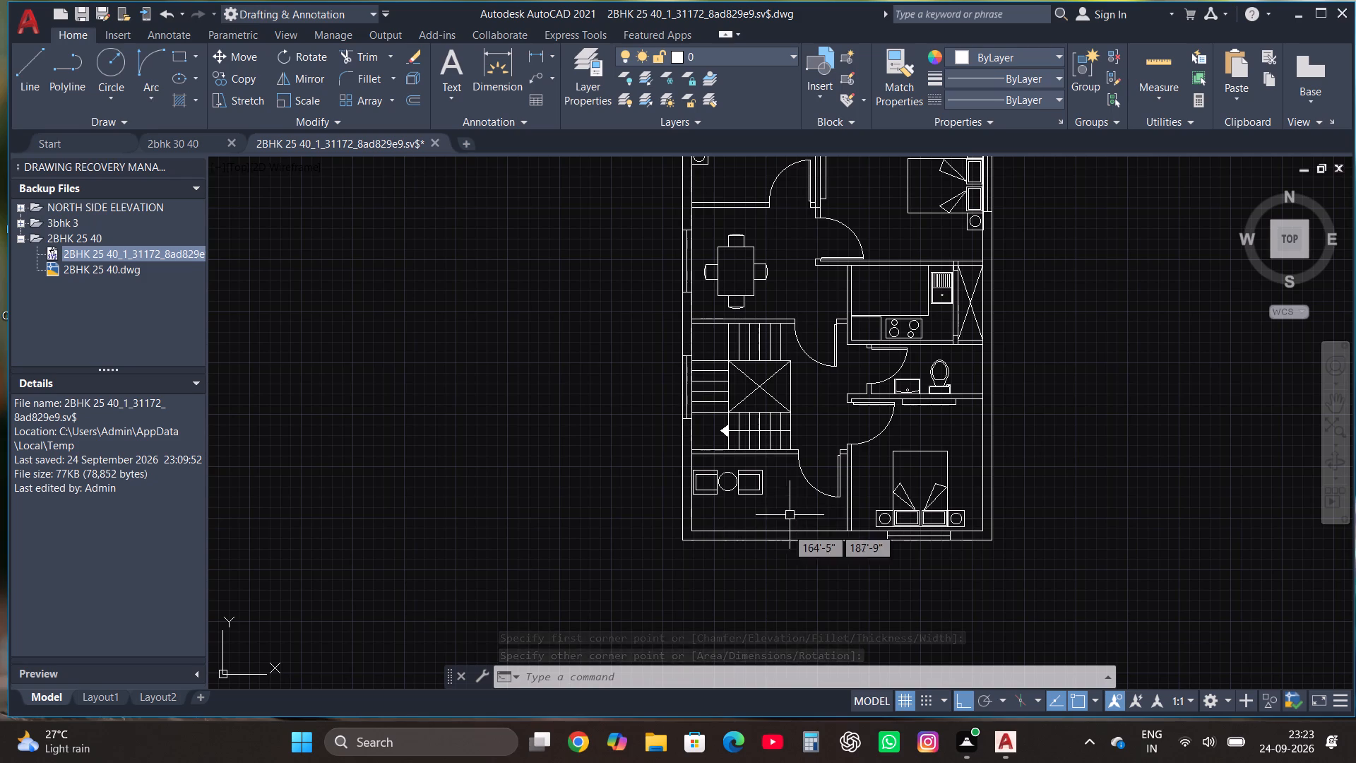
scroll(784, 538, down, 1)
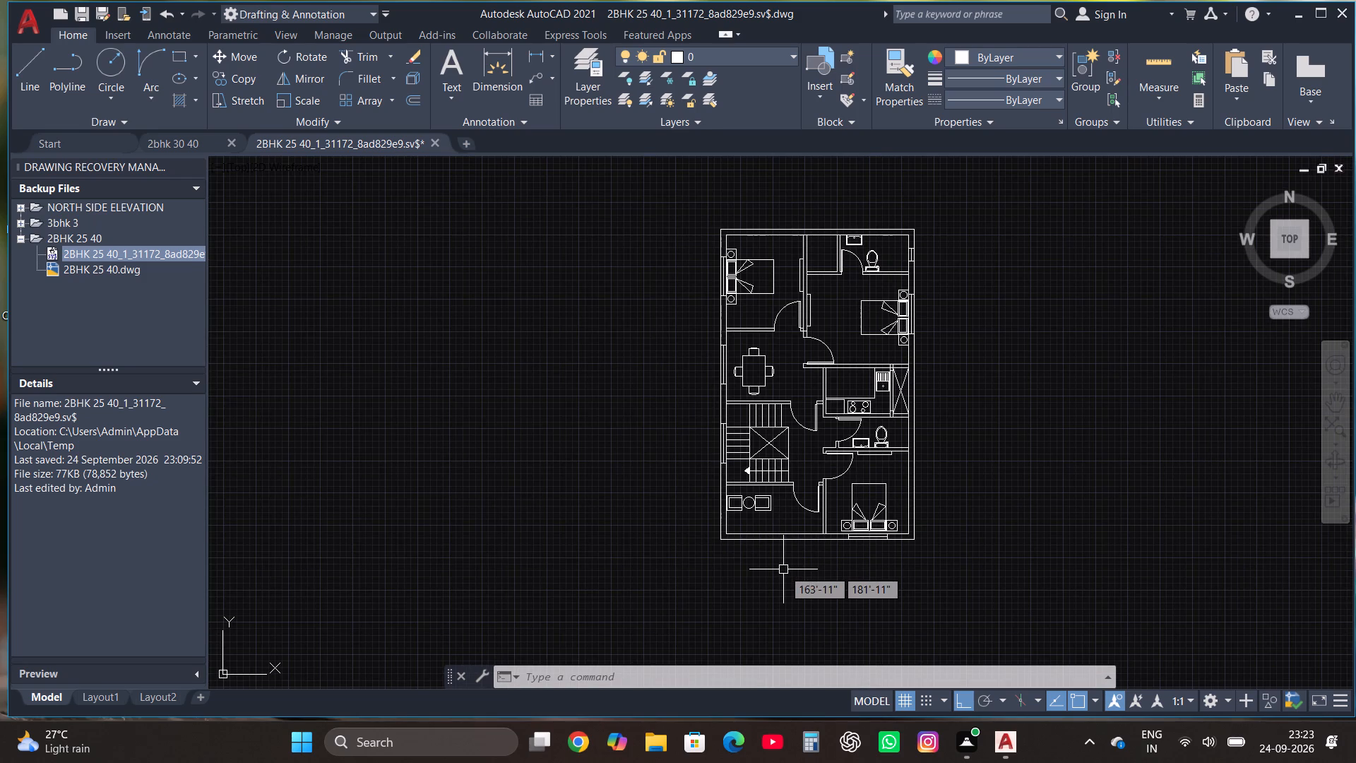
text(to)
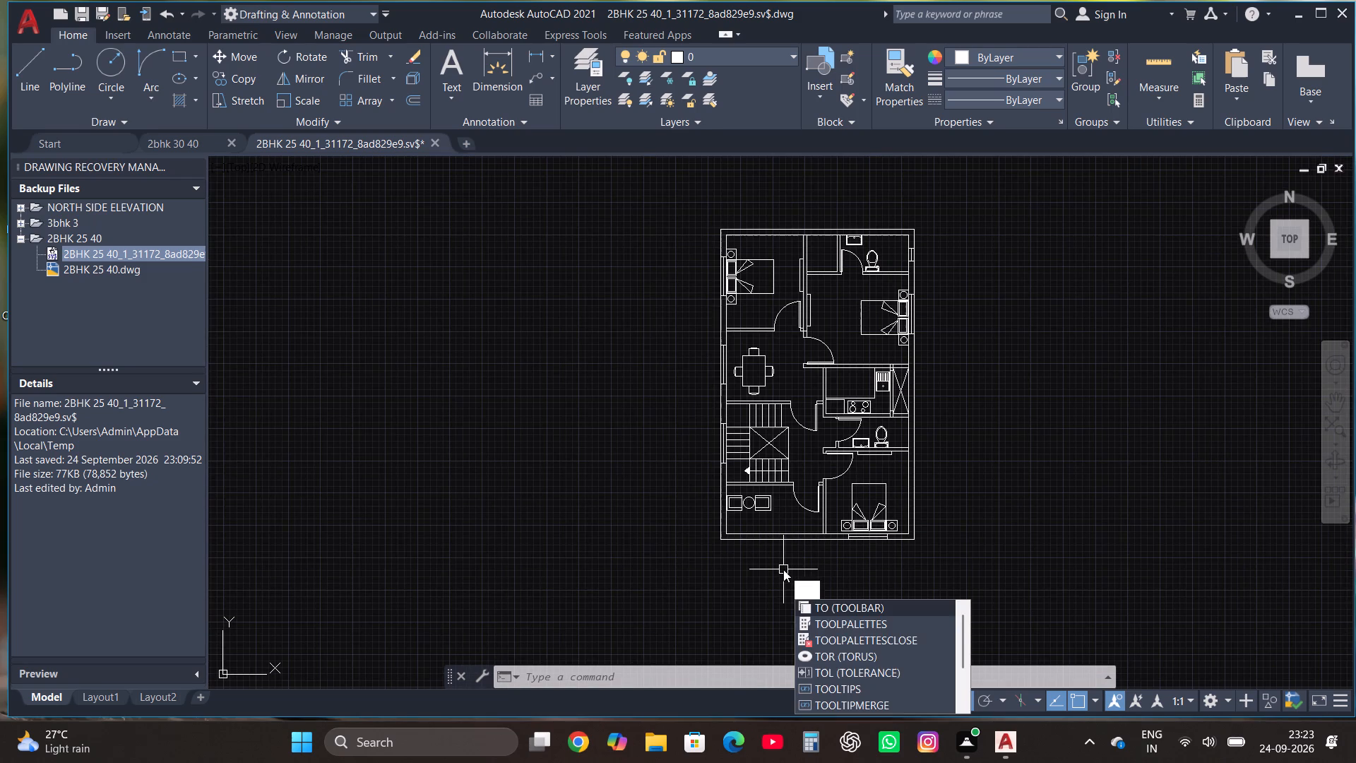
click(847, 623)
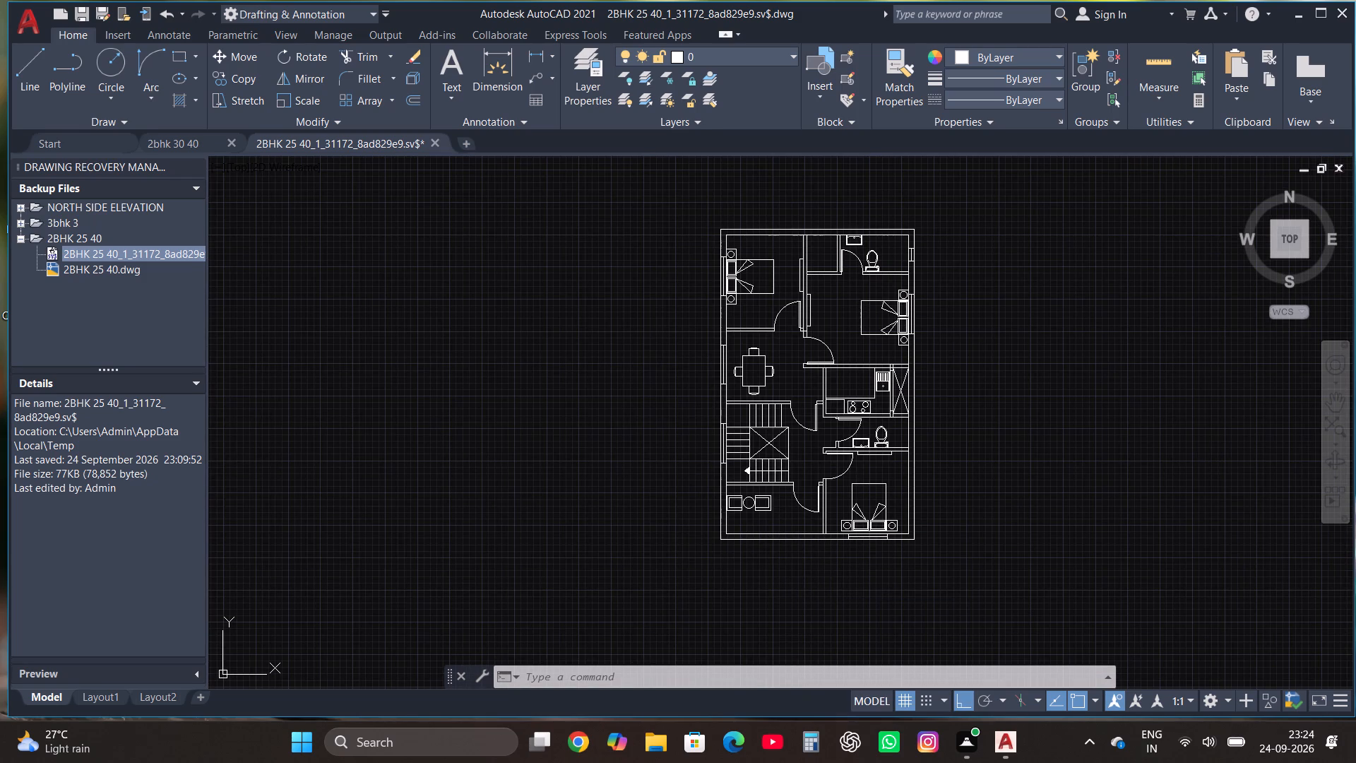
click(745, 367)
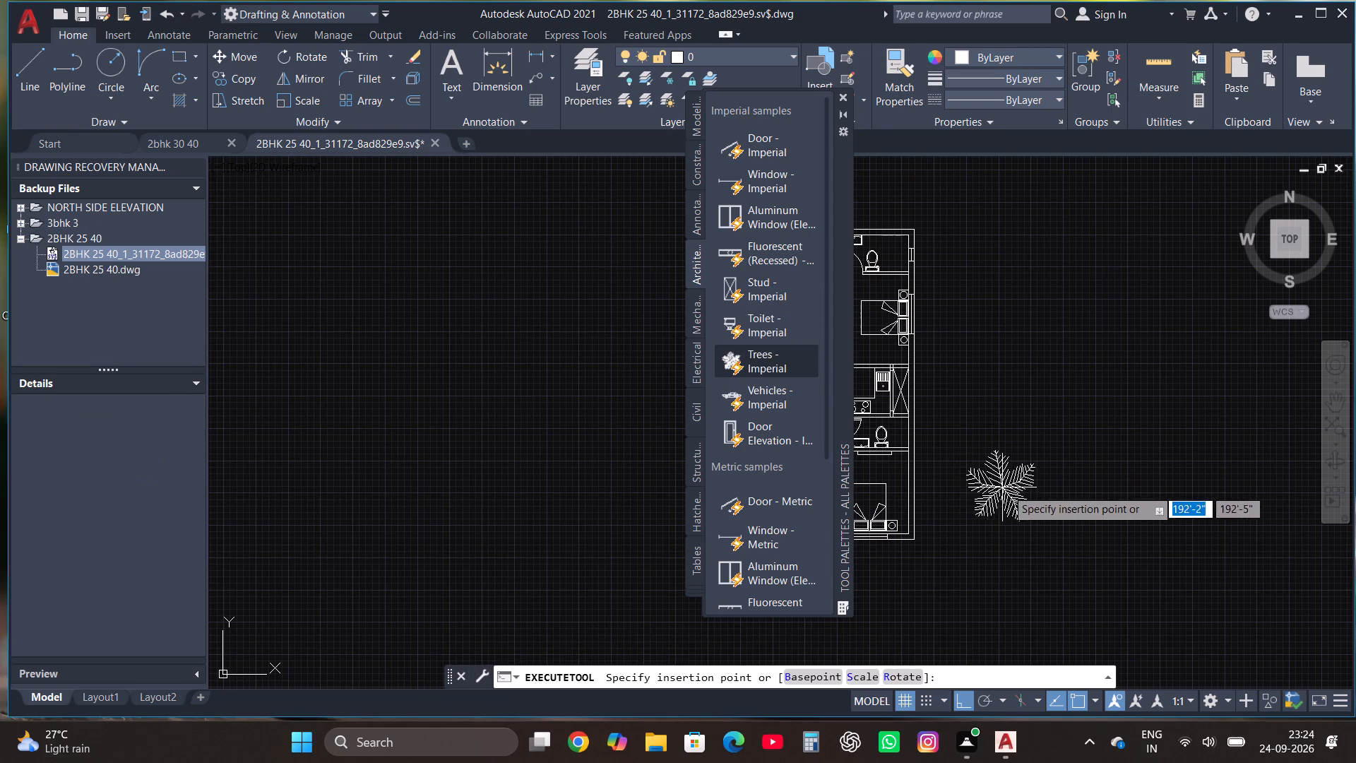
click(1008, 489)
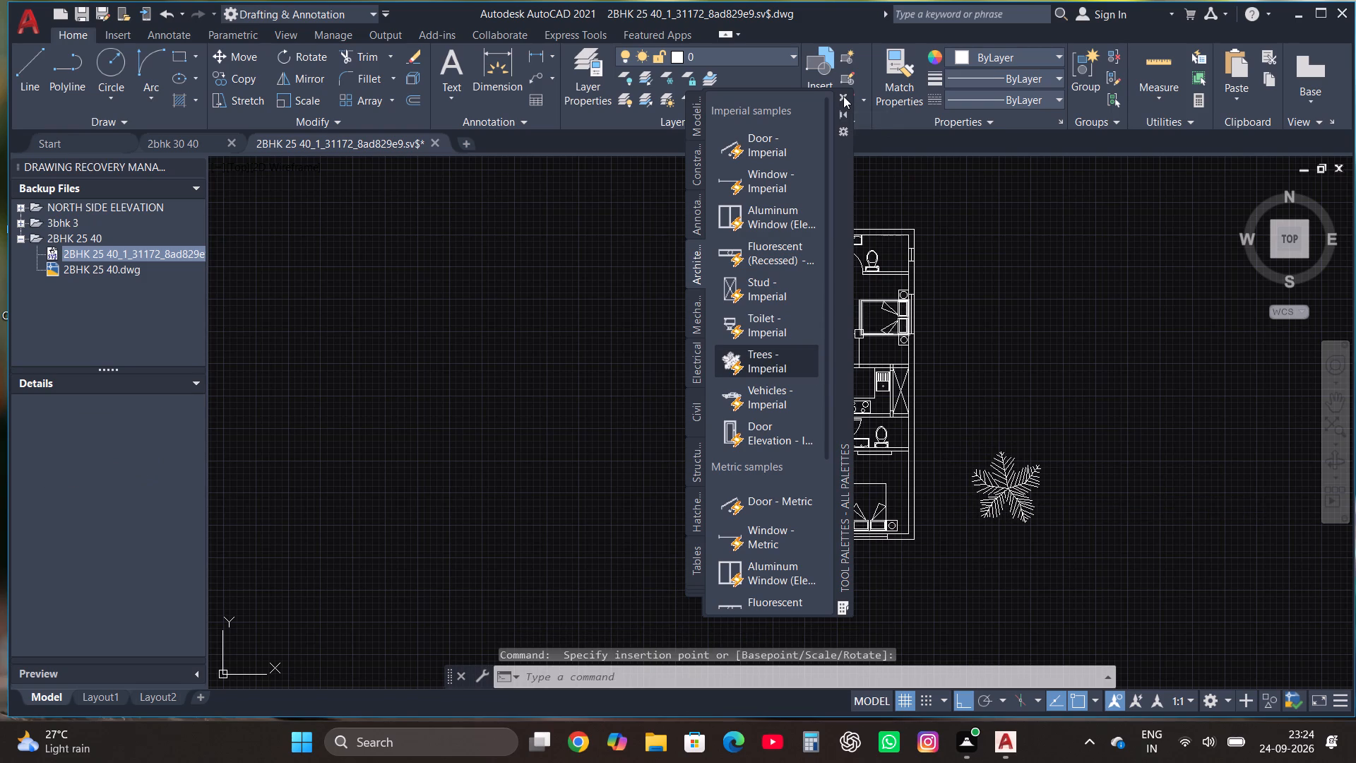
click(843, 96)
Scale the inserted tree freehand down to about a fifth of its size, making it a small indoor plant.
scroll(1034, 545, up, 2)
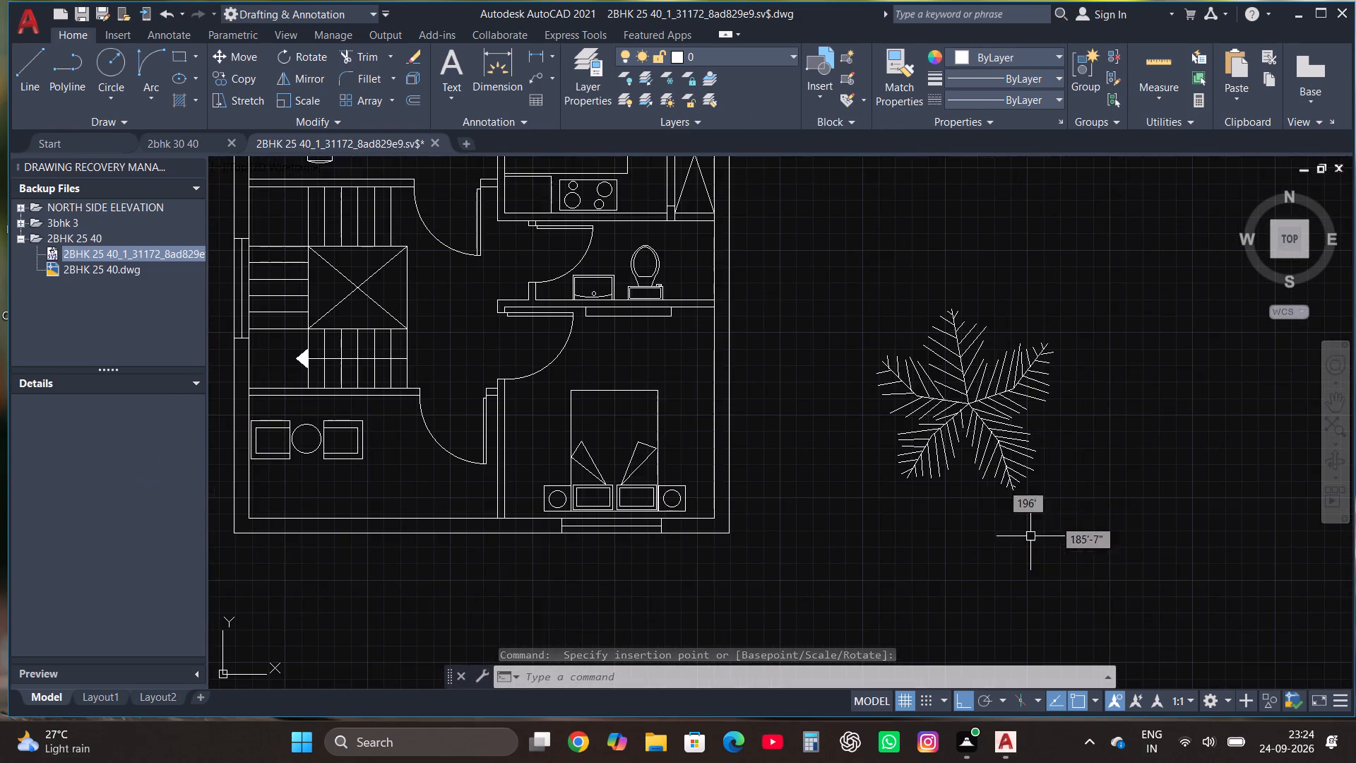
click(944, 362)
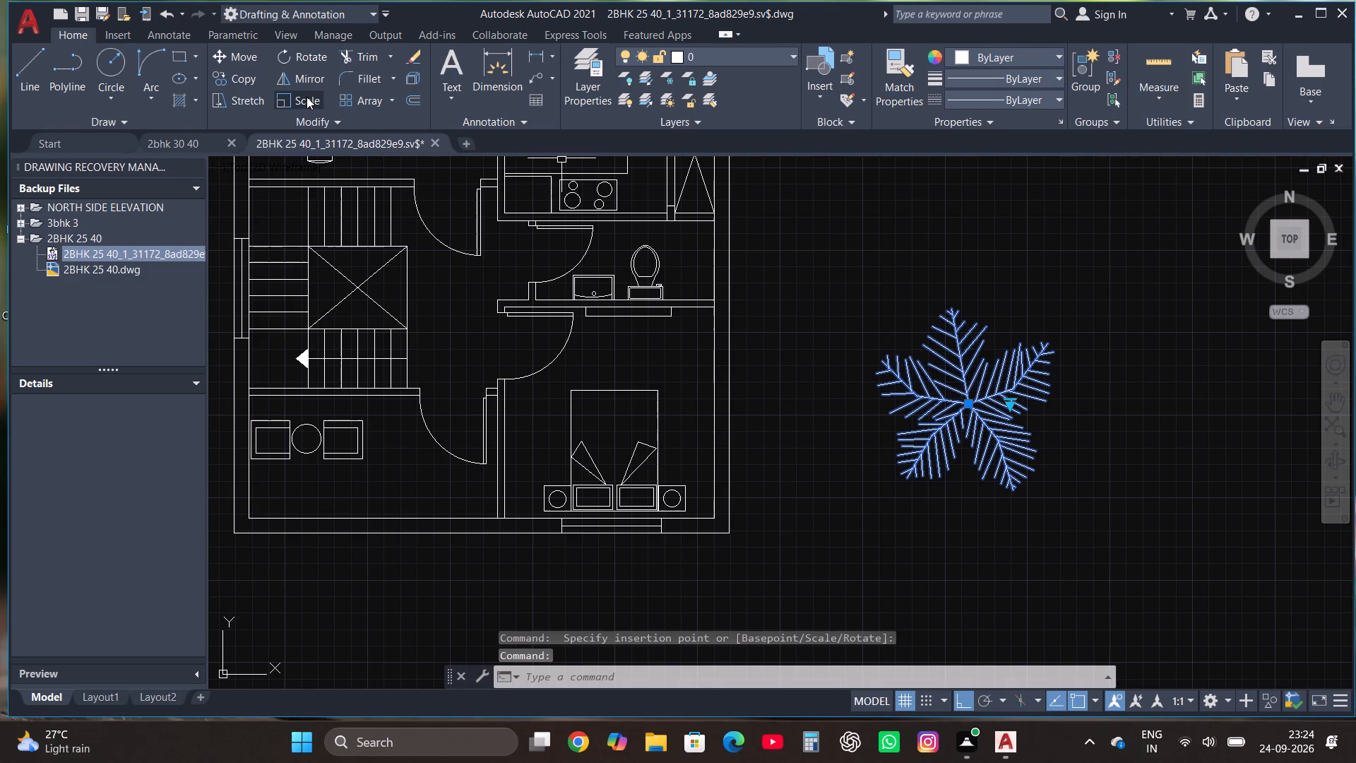
click(307, 97)
click(882, 448)
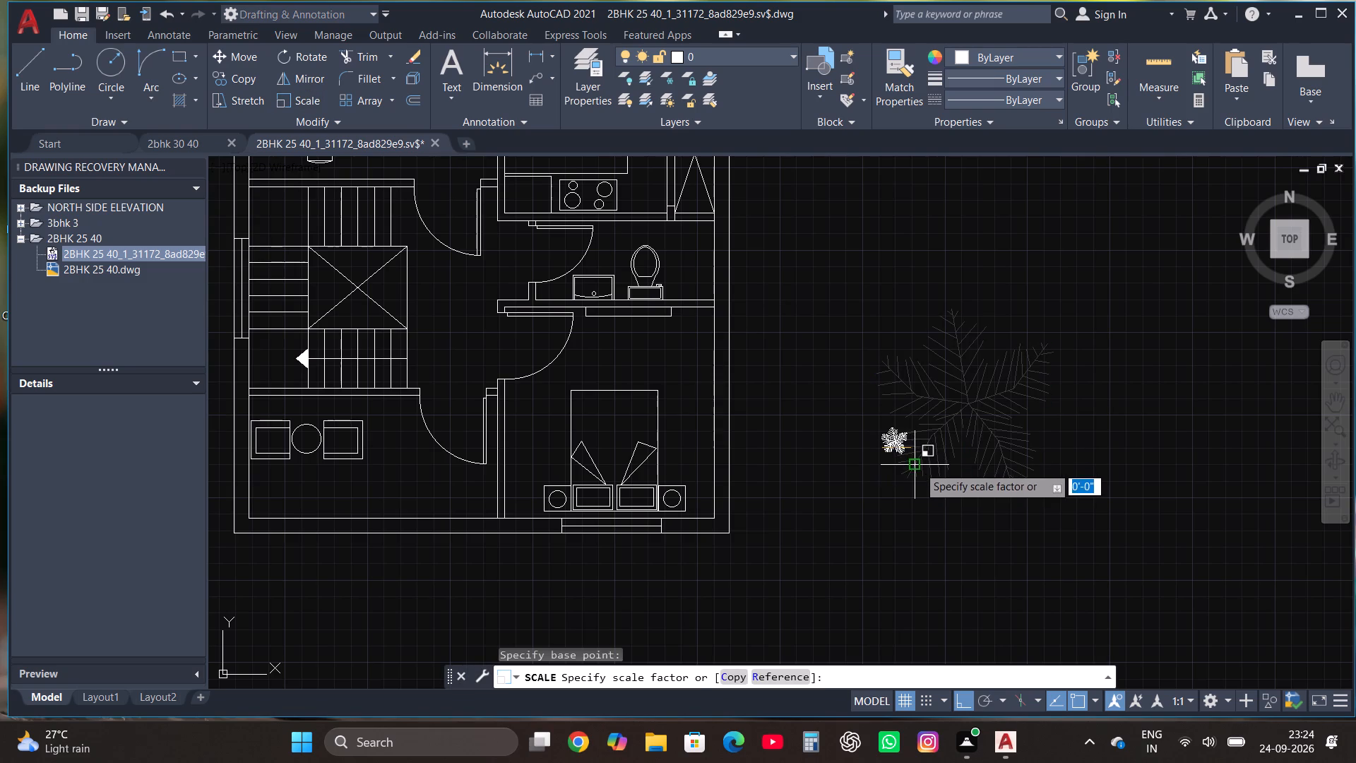
click(918, 467)
Move the small plant into the southwest room beside the north wall, between the seating and the door, with ortho off.
click(896, 436)
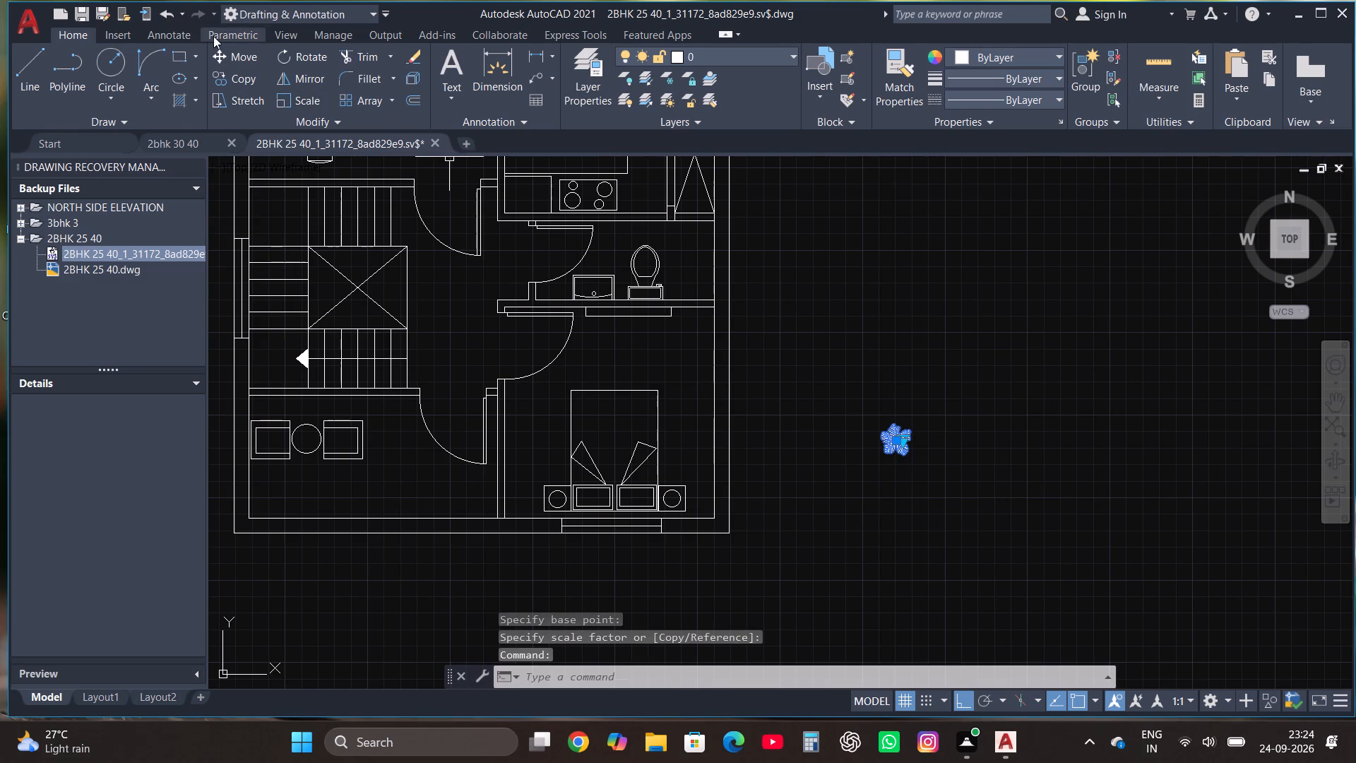
click(246, 54)
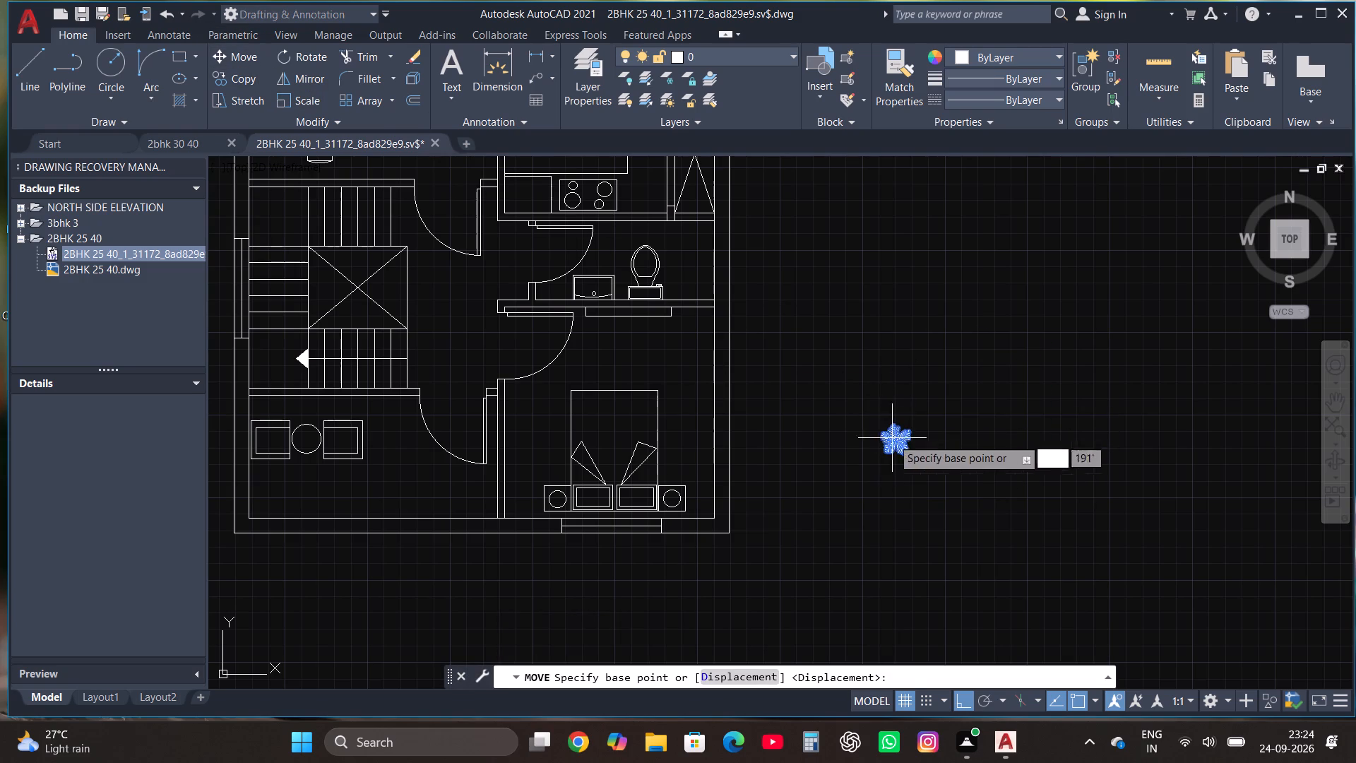
click(900, 449)
scroll(398, 427, up, 2)
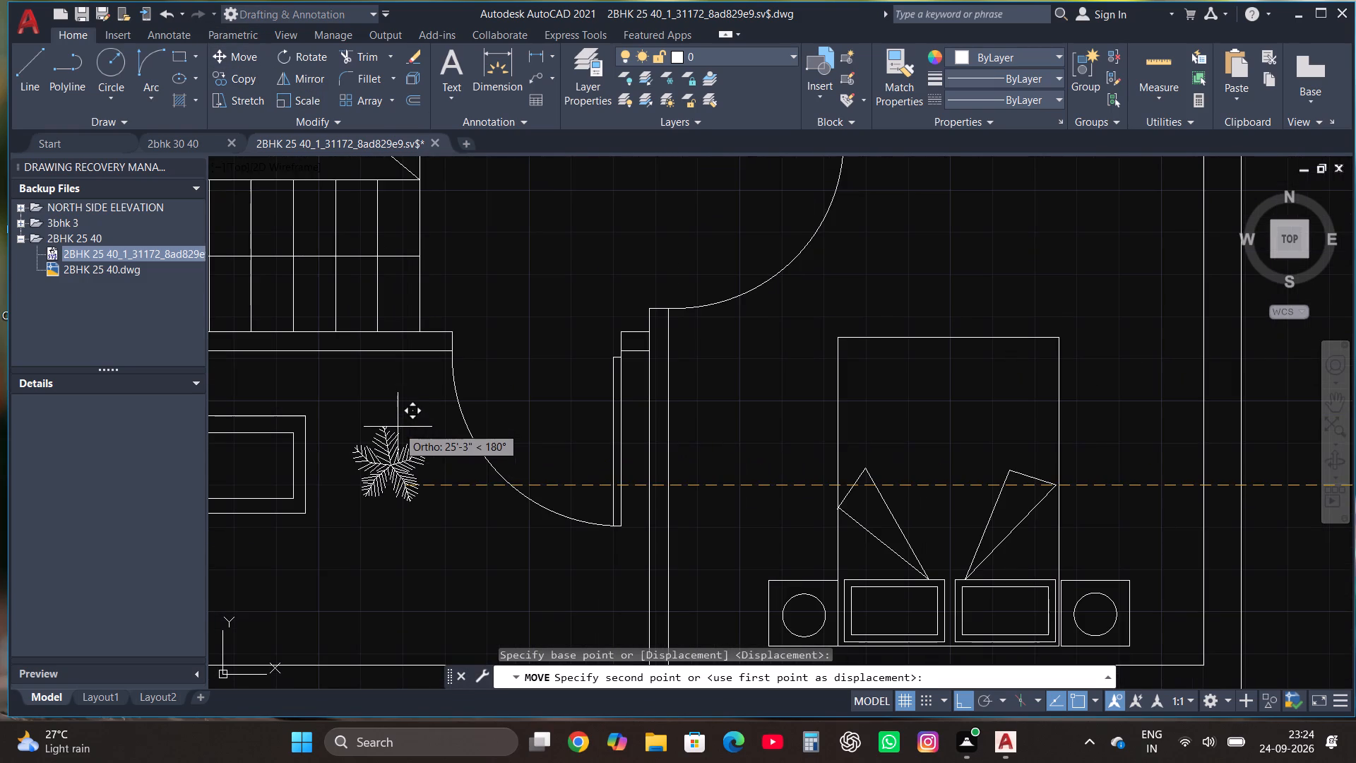
key(F8)
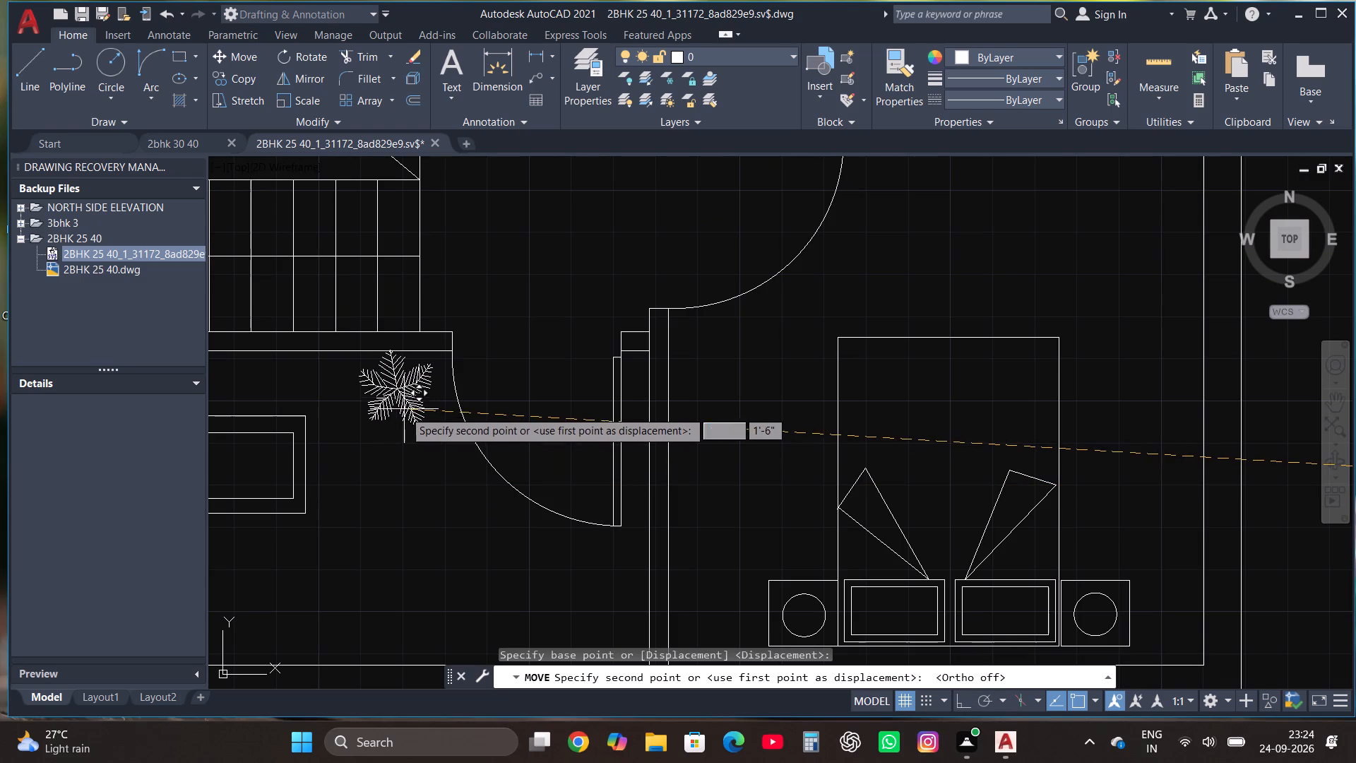
click(404, 415)
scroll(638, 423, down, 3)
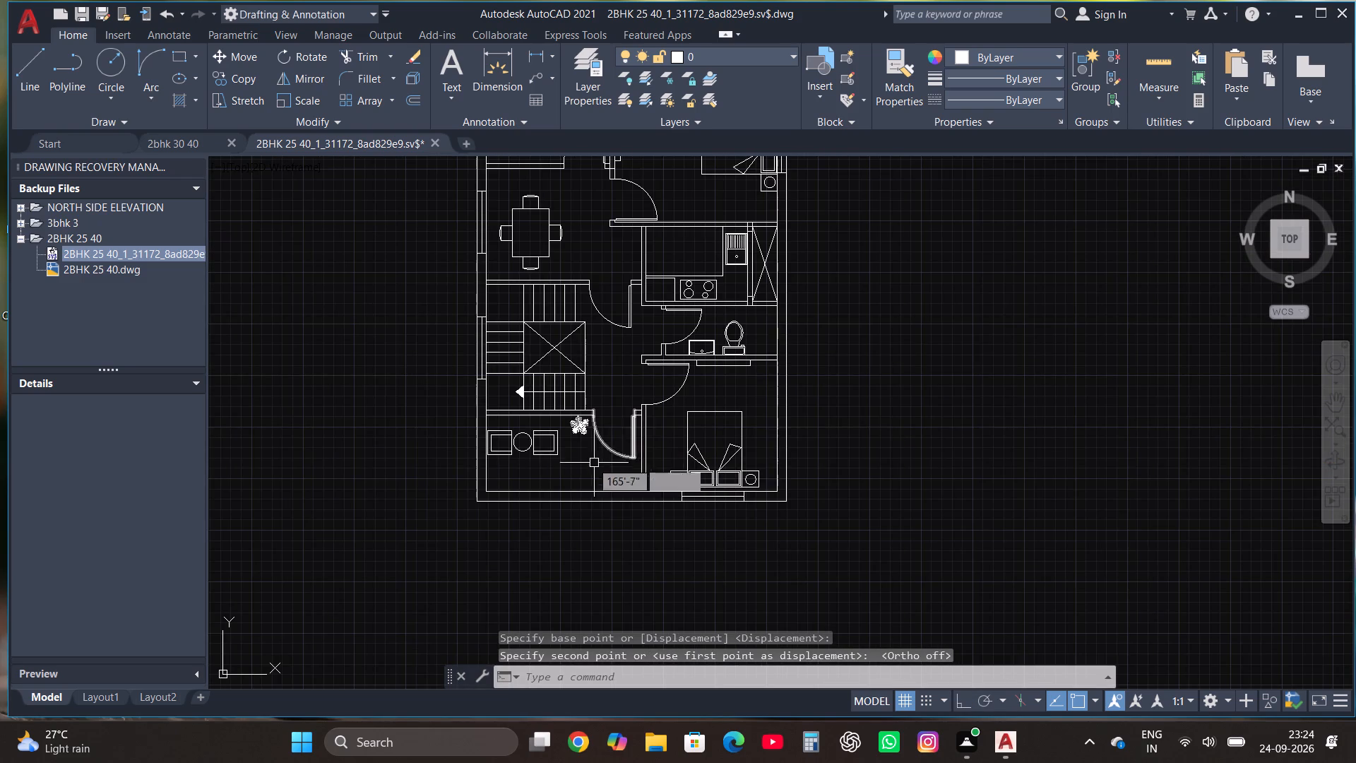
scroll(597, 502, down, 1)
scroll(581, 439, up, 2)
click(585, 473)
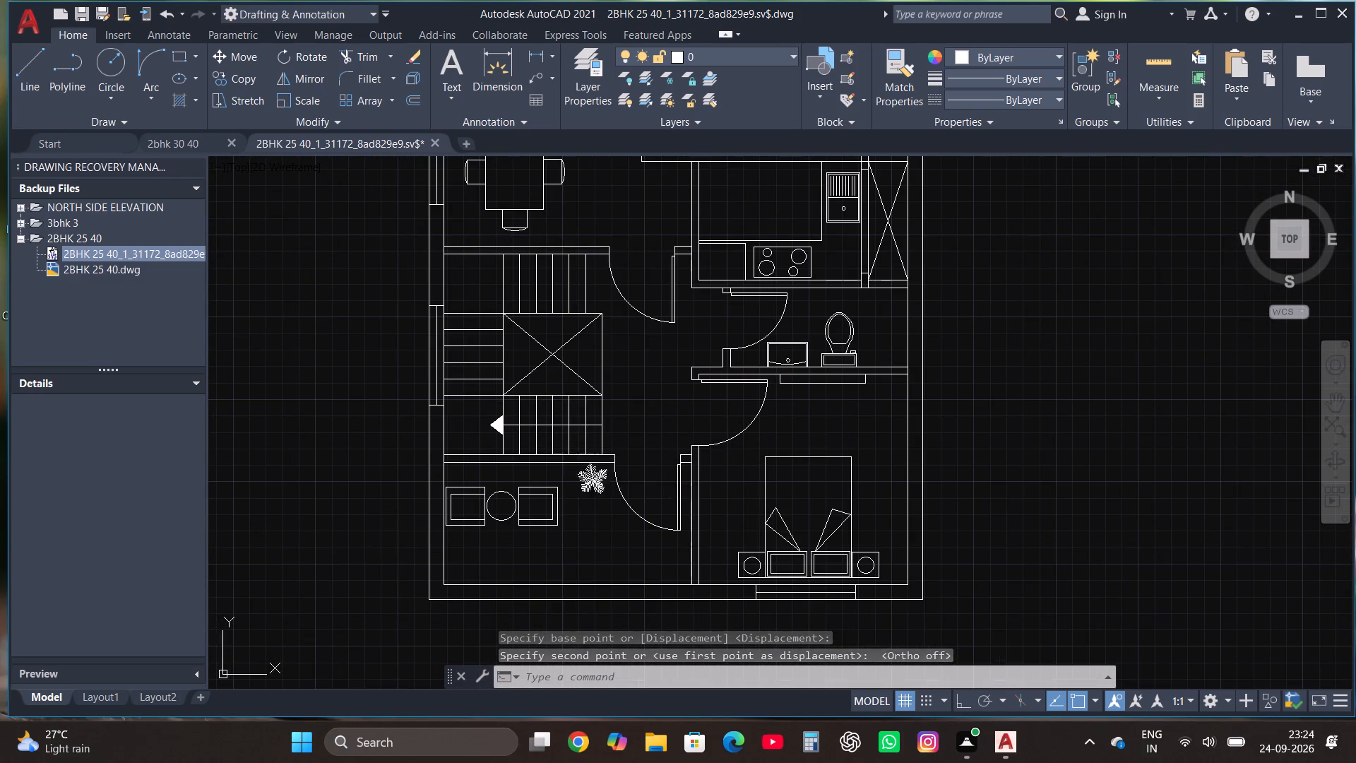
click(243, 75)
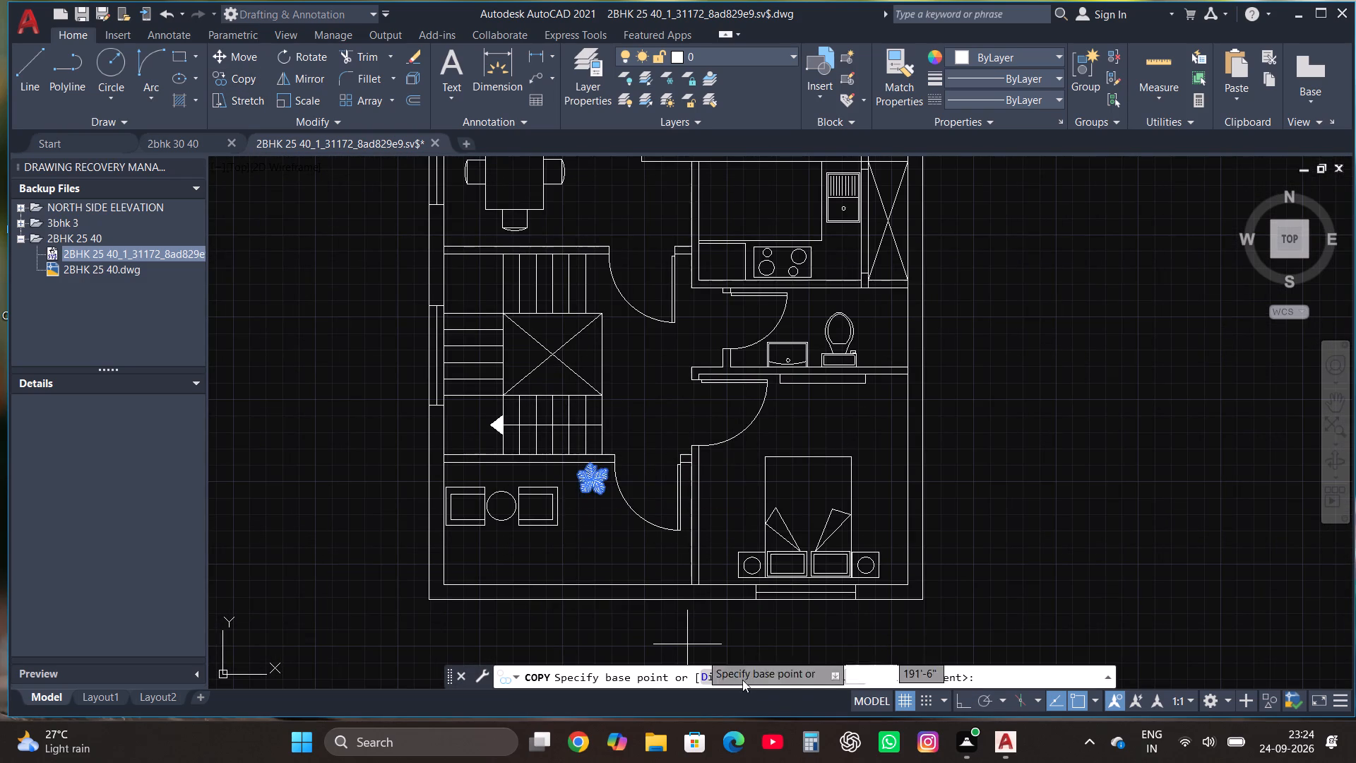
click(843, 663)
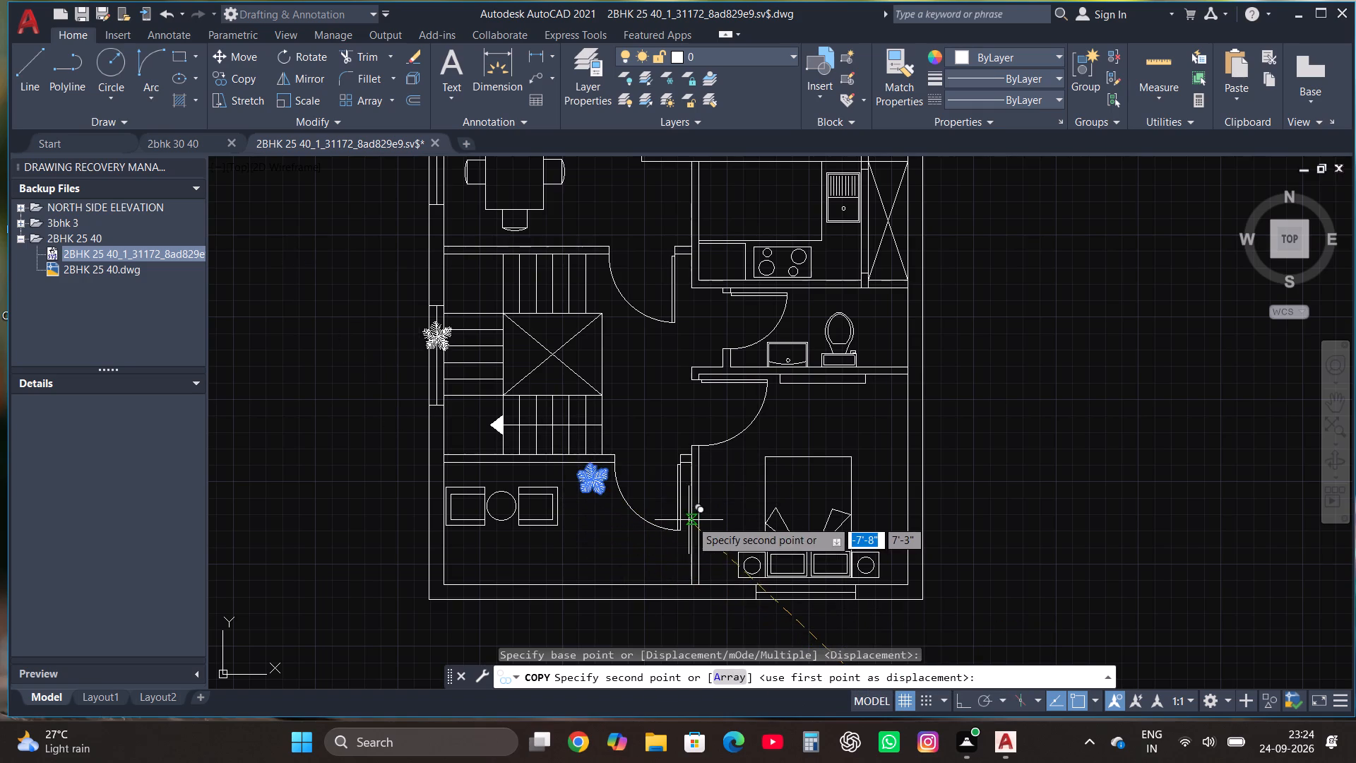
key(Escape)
Copy the small plant twice, side by side, into the dining area's northwest corner using the Multiple option.
click(607, 489)
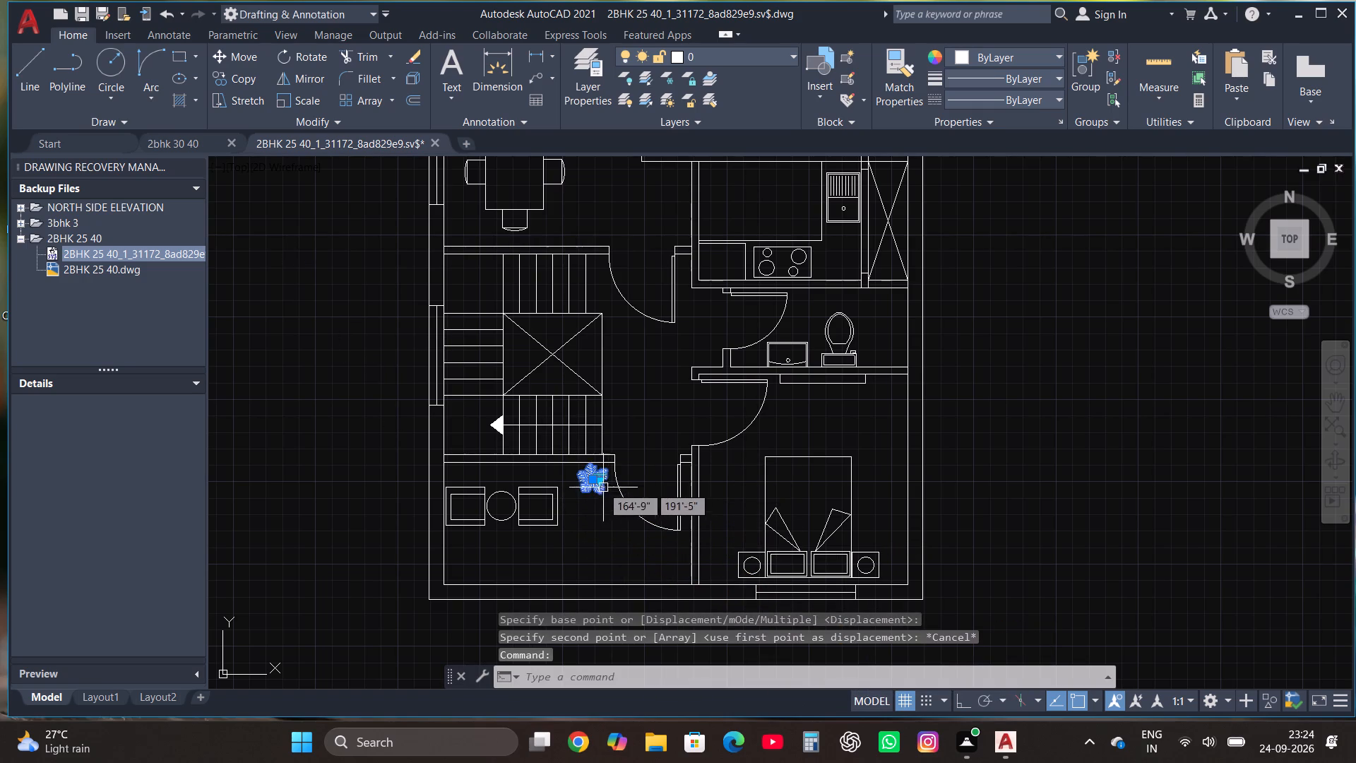
click(236, 76)
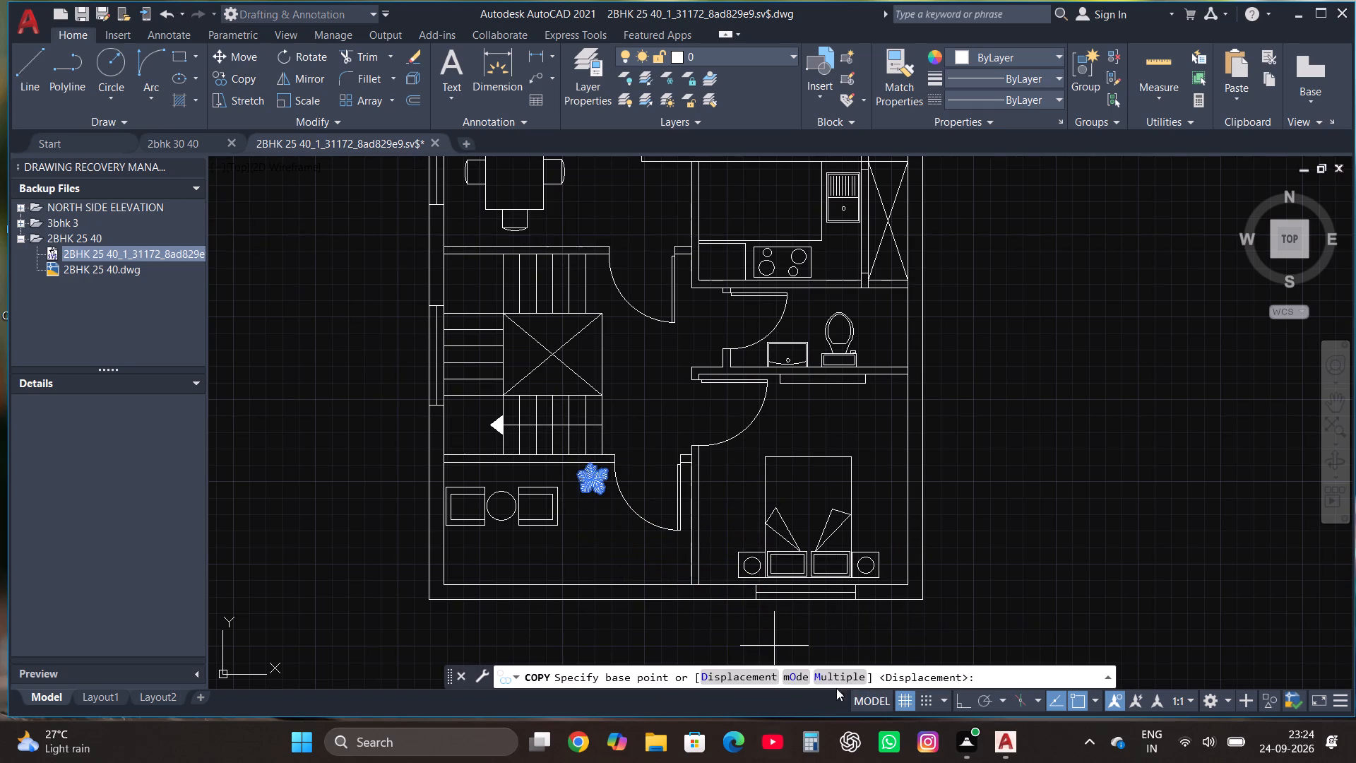
click(846, 669)
click(589, 480)
scroll(591, 495, down, 2)
scroll(548, 336, up, 3)
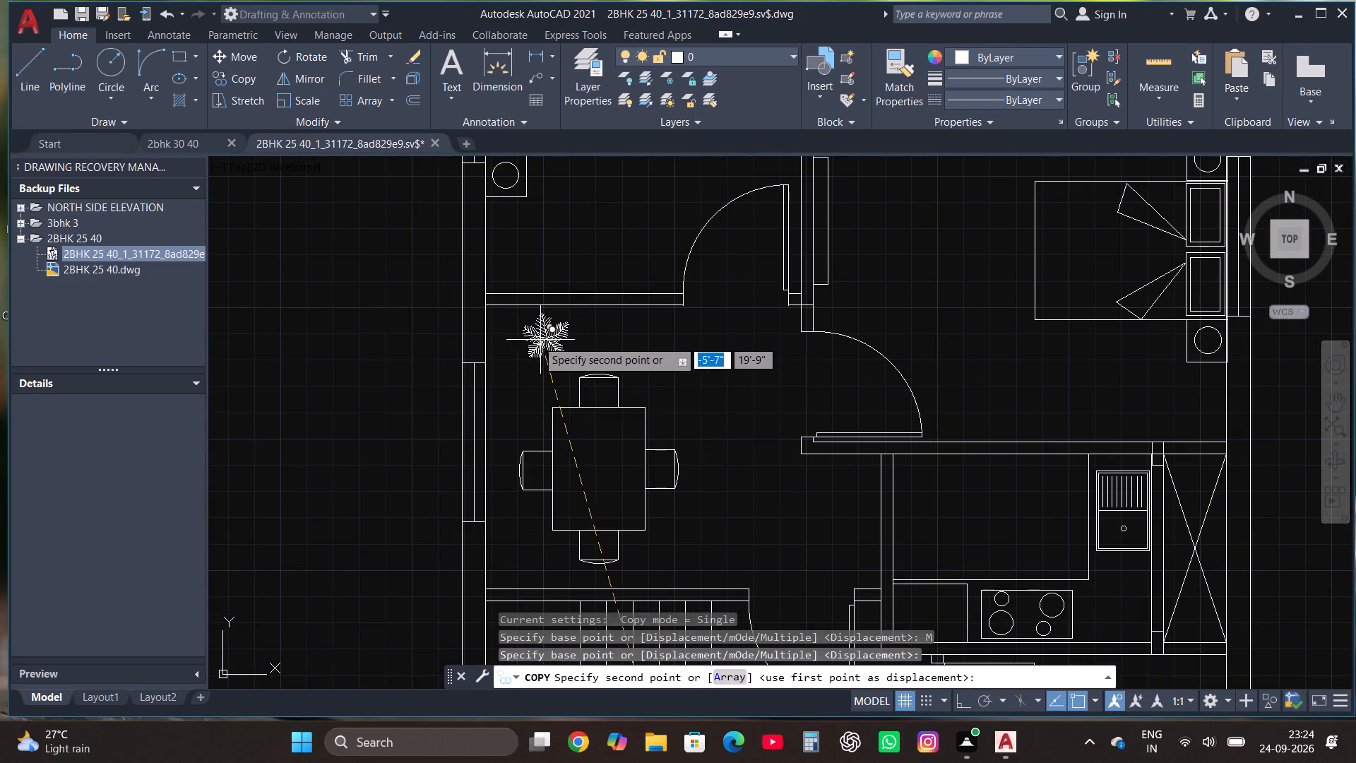
click(512, 338)
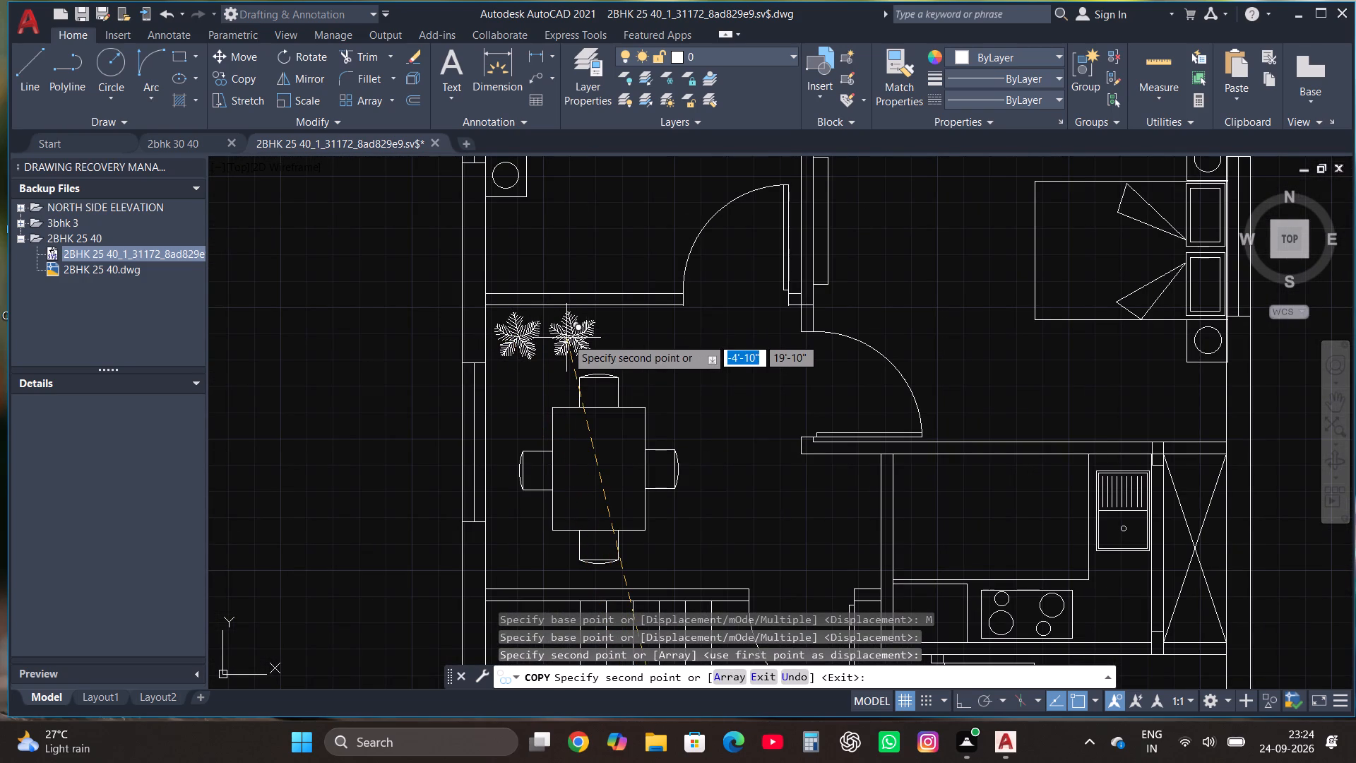
click(564, 336)
key(Escape)
scroll(535, 324, down, 2)
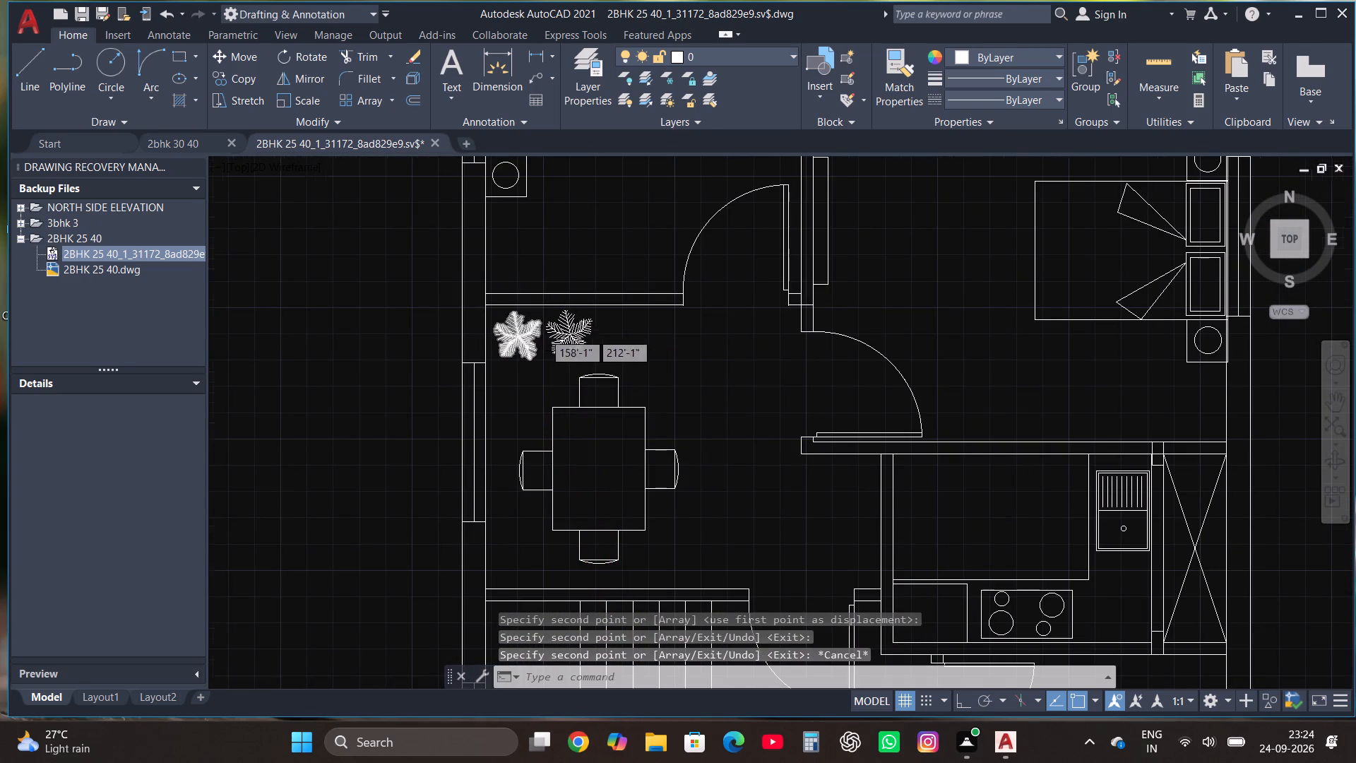
Draw two vertical lines with ortho on, running south across the outer wall from the southwest room's two inner southern corners.
scroll(547, 334, down, 1)
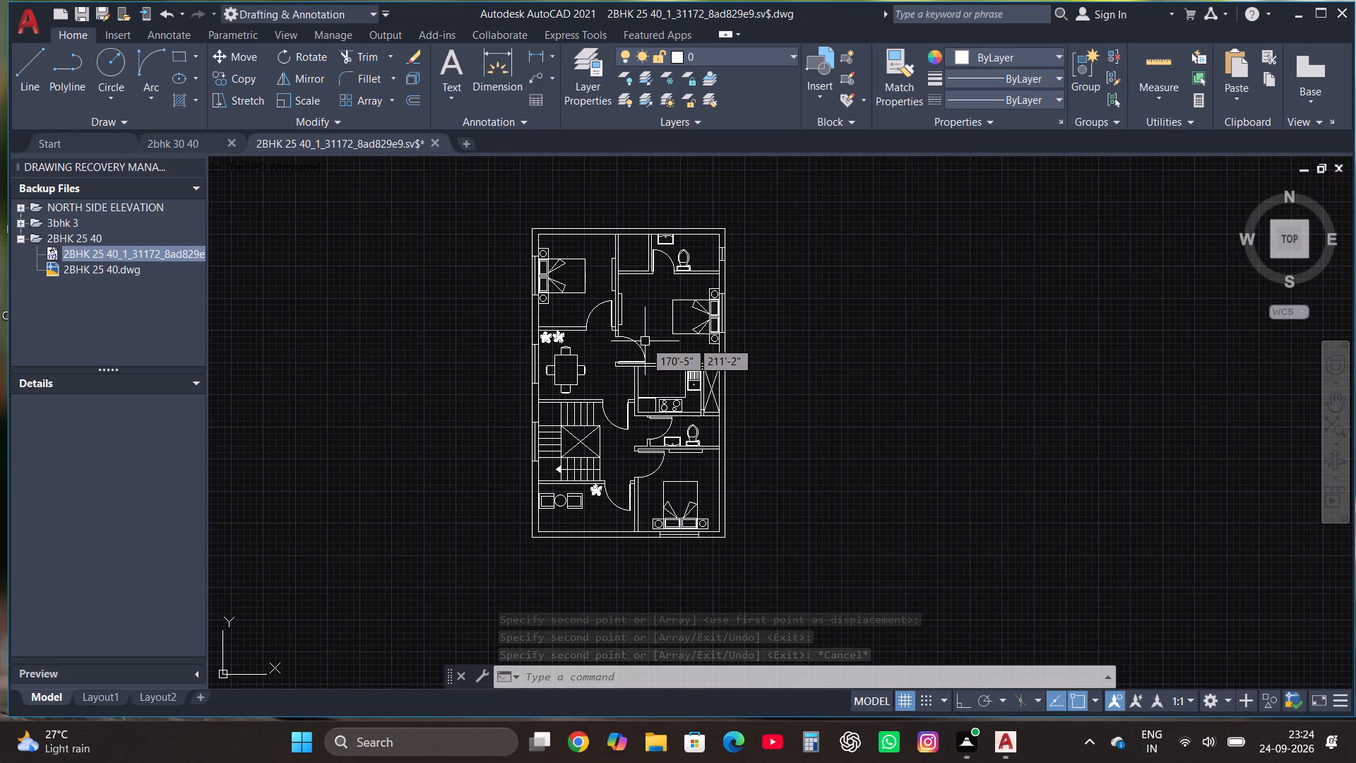
scroll(645, 341, down, 1)
scroll(634, 480, up, 2)
scroll(583, 430, up, 1)
click(25, 69)
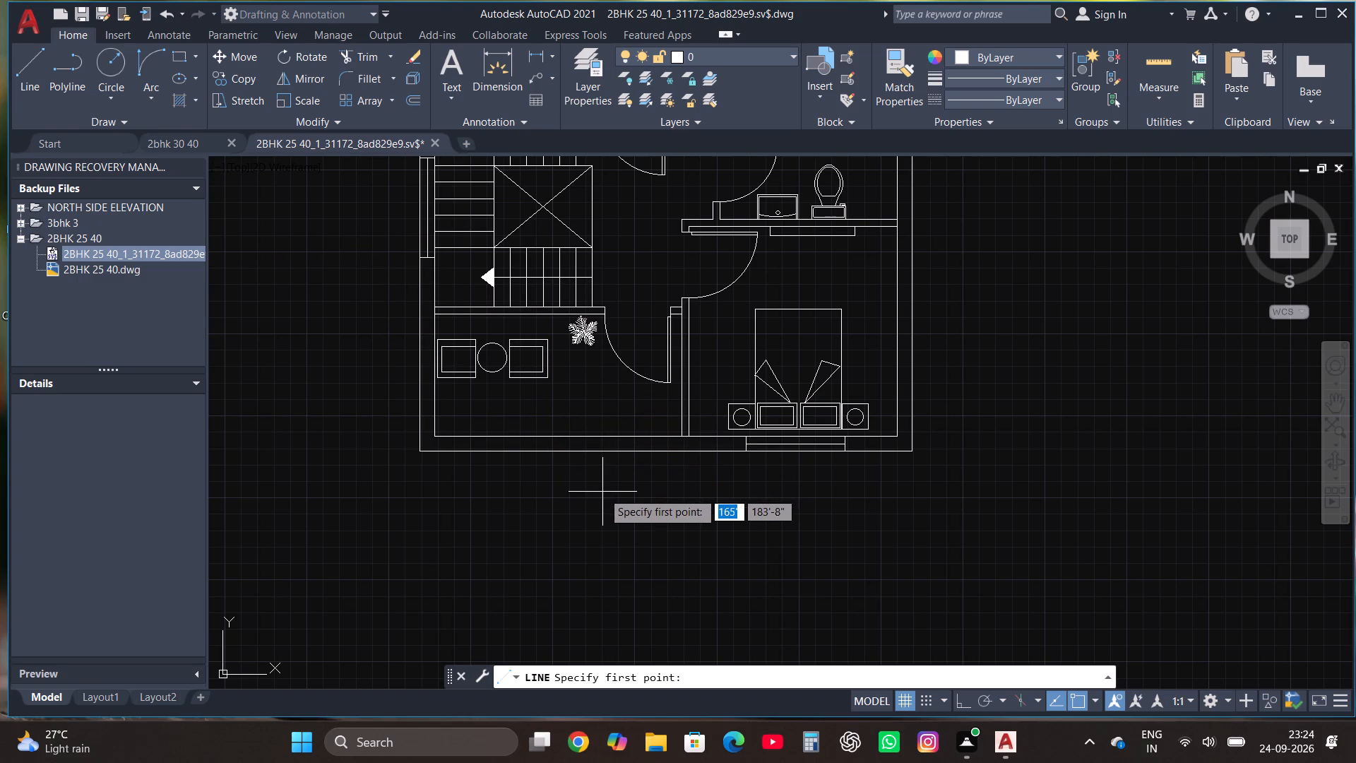
scroll(537, 491, up, 1)
key(Escape)
click(17, 81)
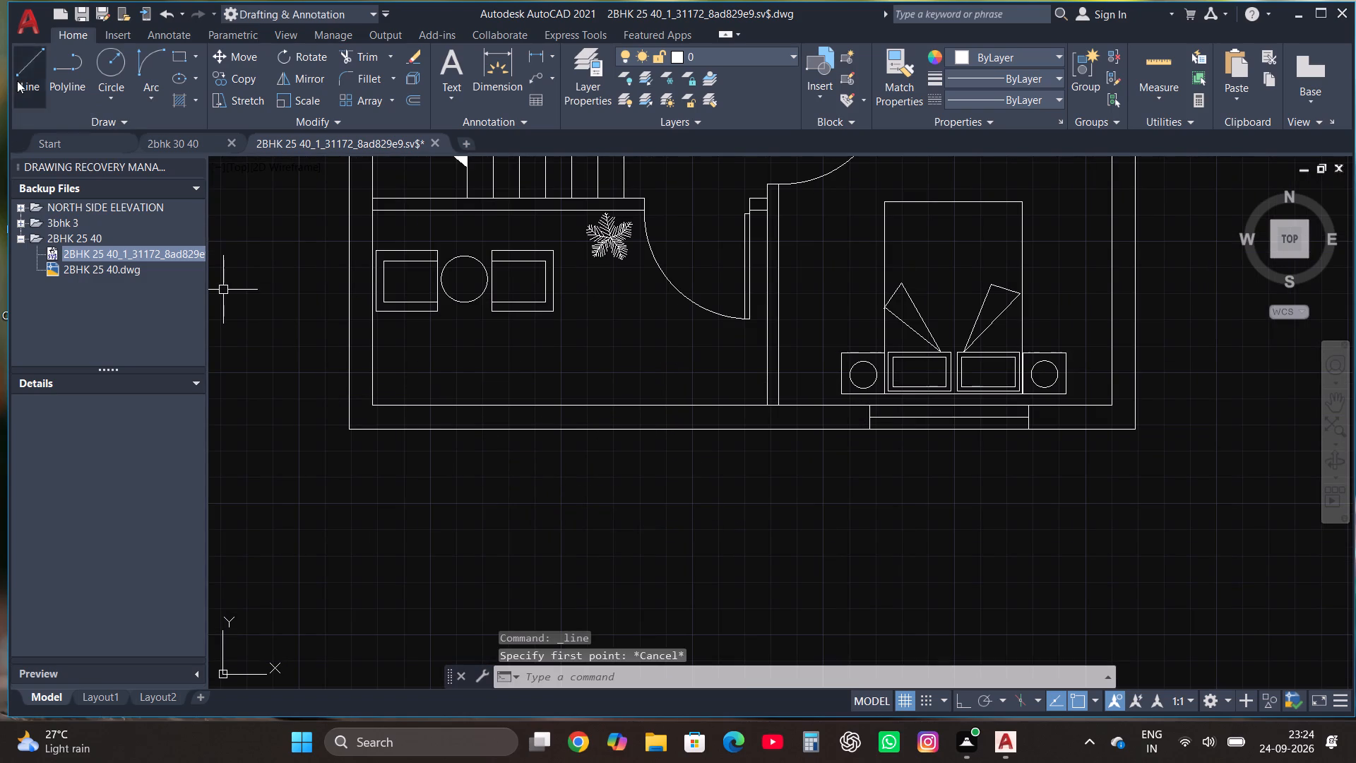
click(374, 403)
click(376, 471)
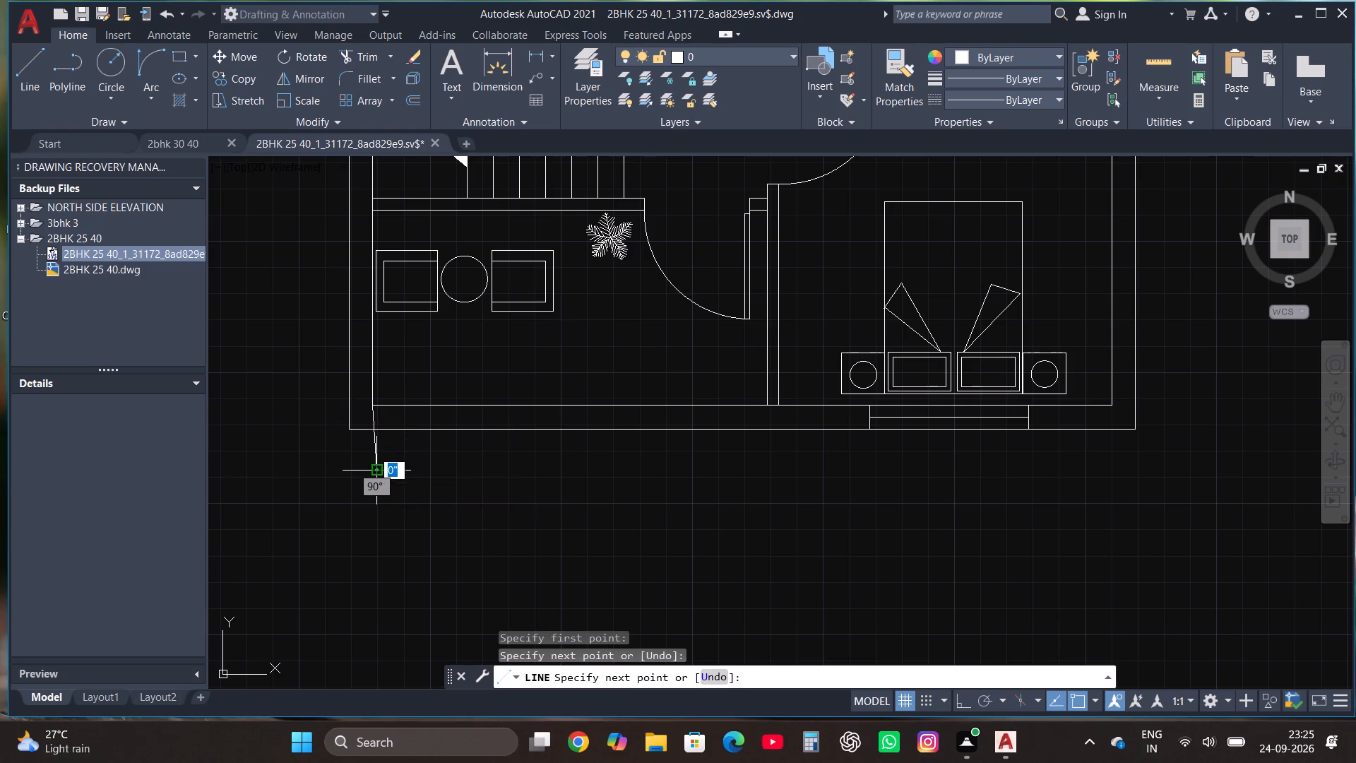
key(ctrl+z)
key(F8)
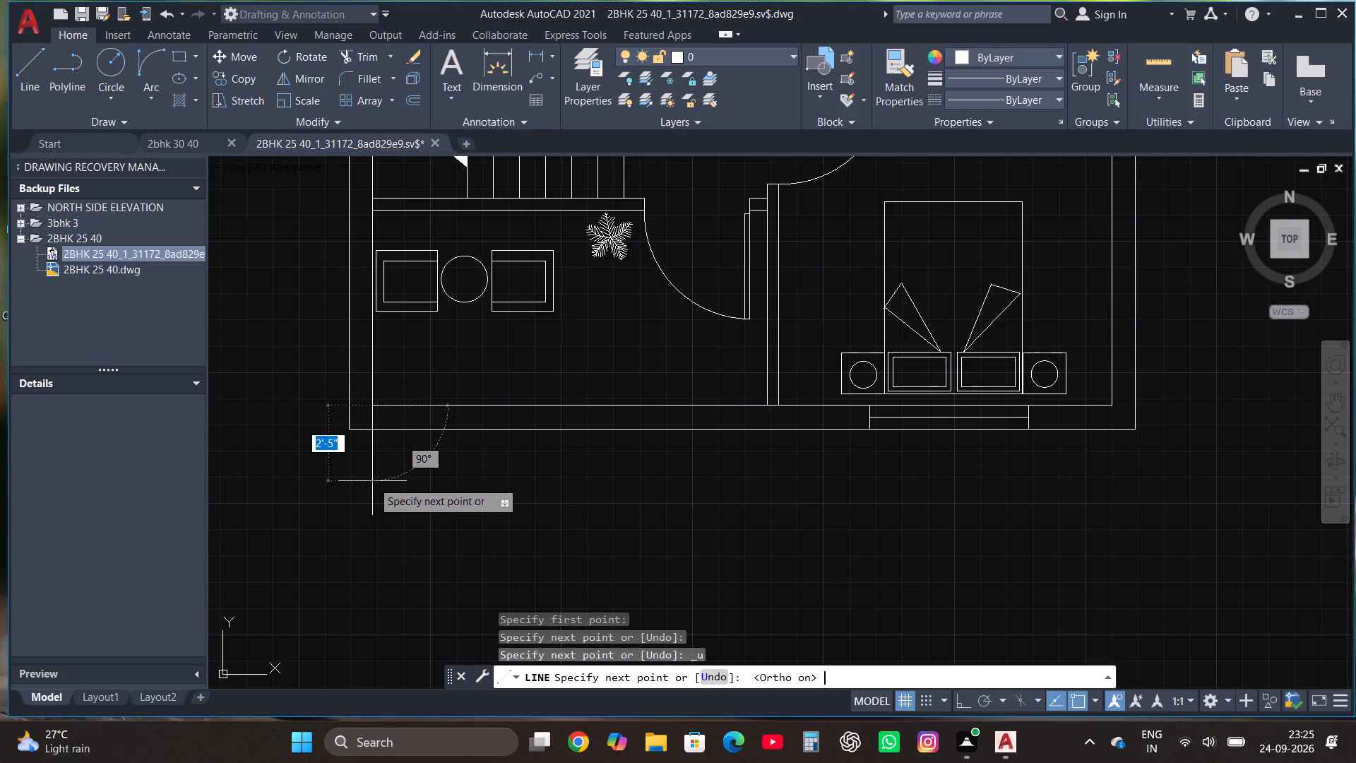
click(372, 480)
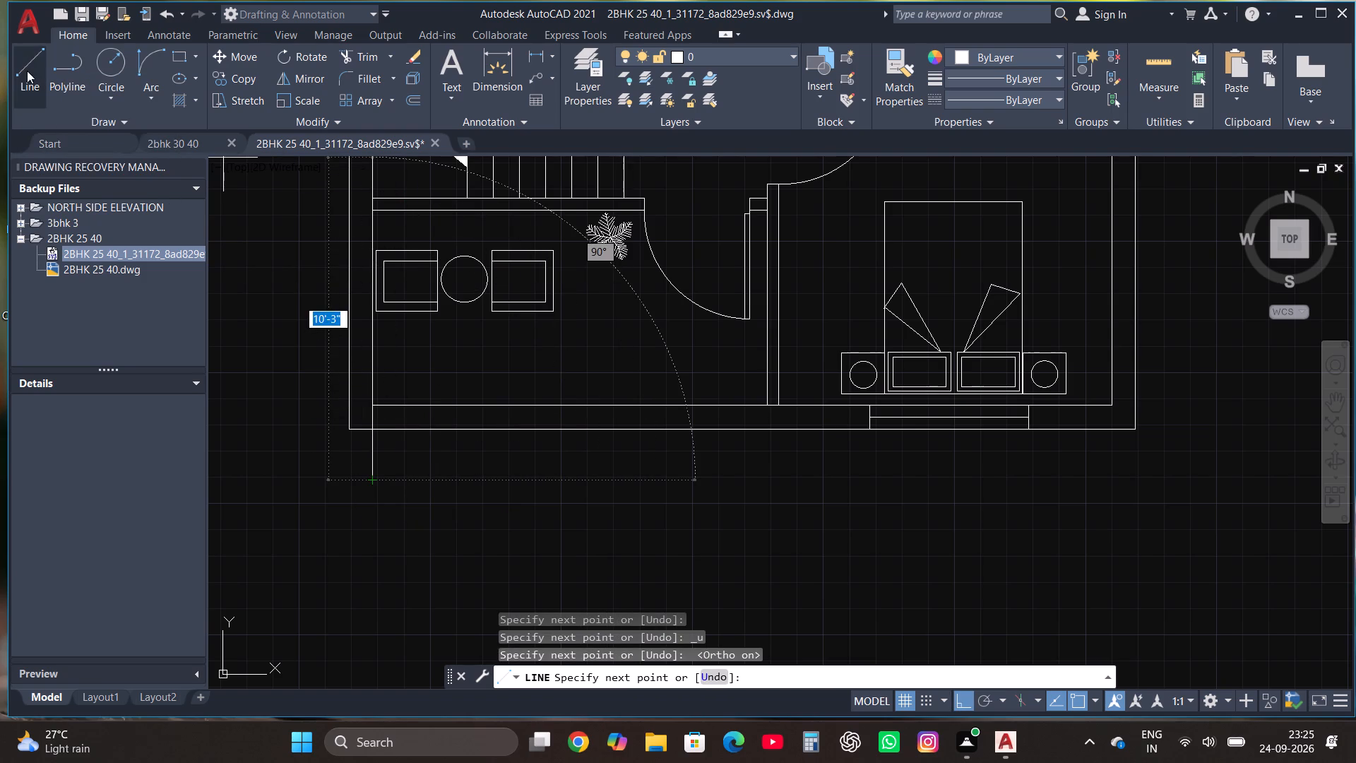
click(27, 69)
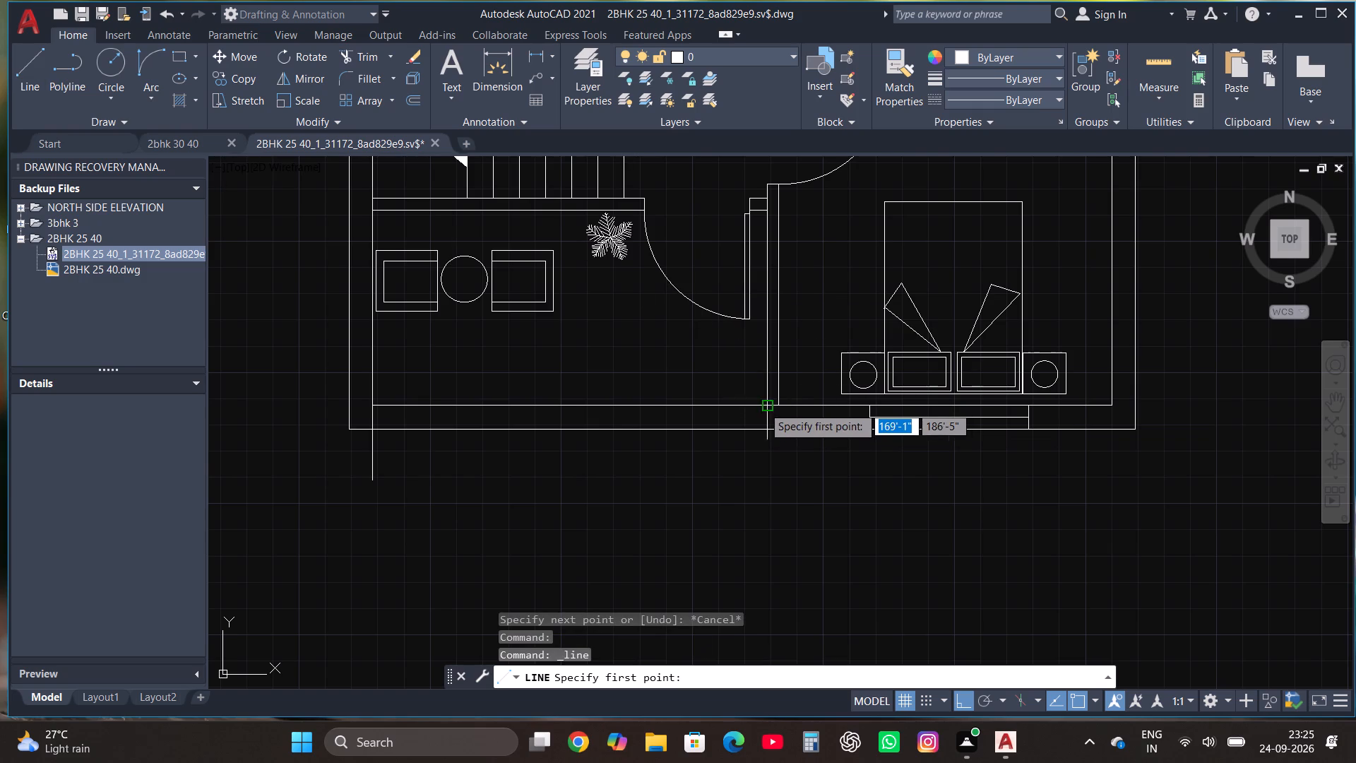
click(767, 406)
click(787, 503)
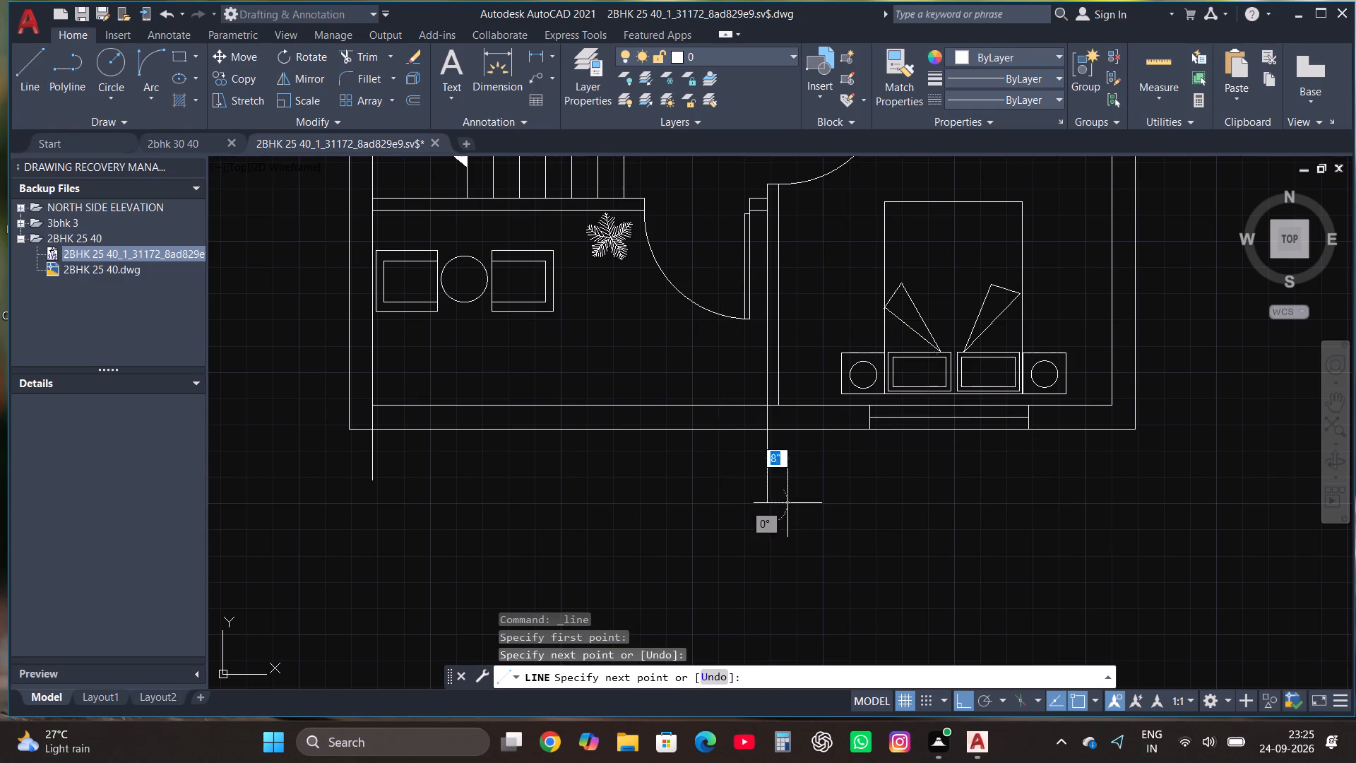
Trim both lines' overhang beyond the outer south wall and remove the southwest room's inner wall line between them.
click(353, 52)
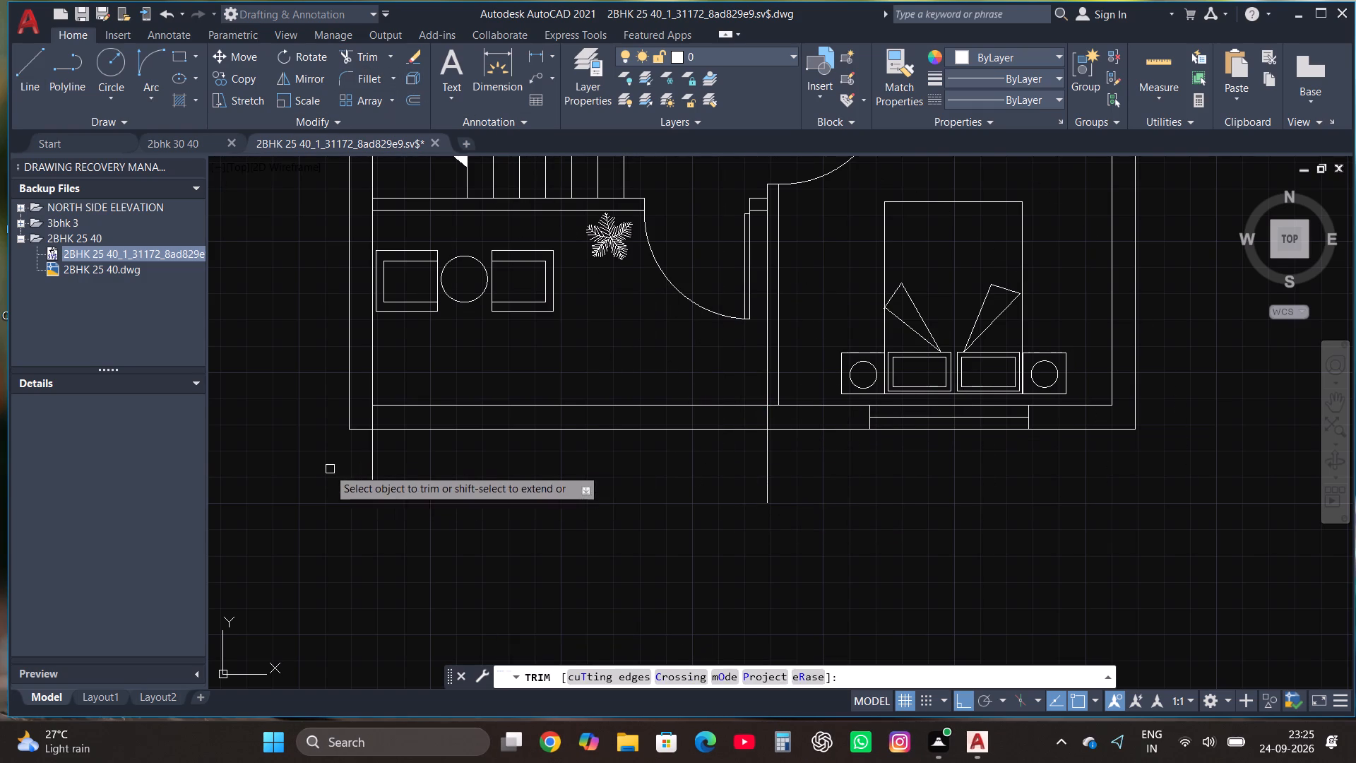
click(325, 462)
click(831, 462)
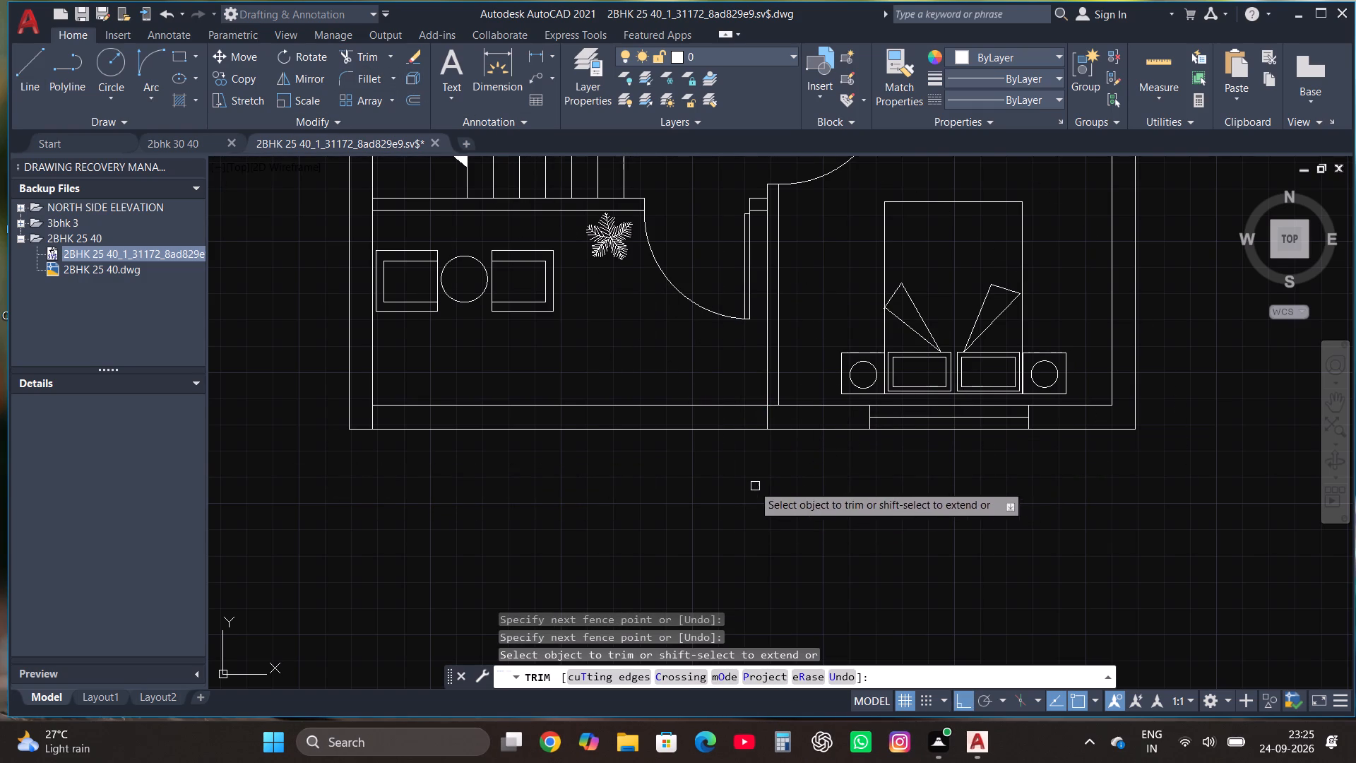
click(632, 403)
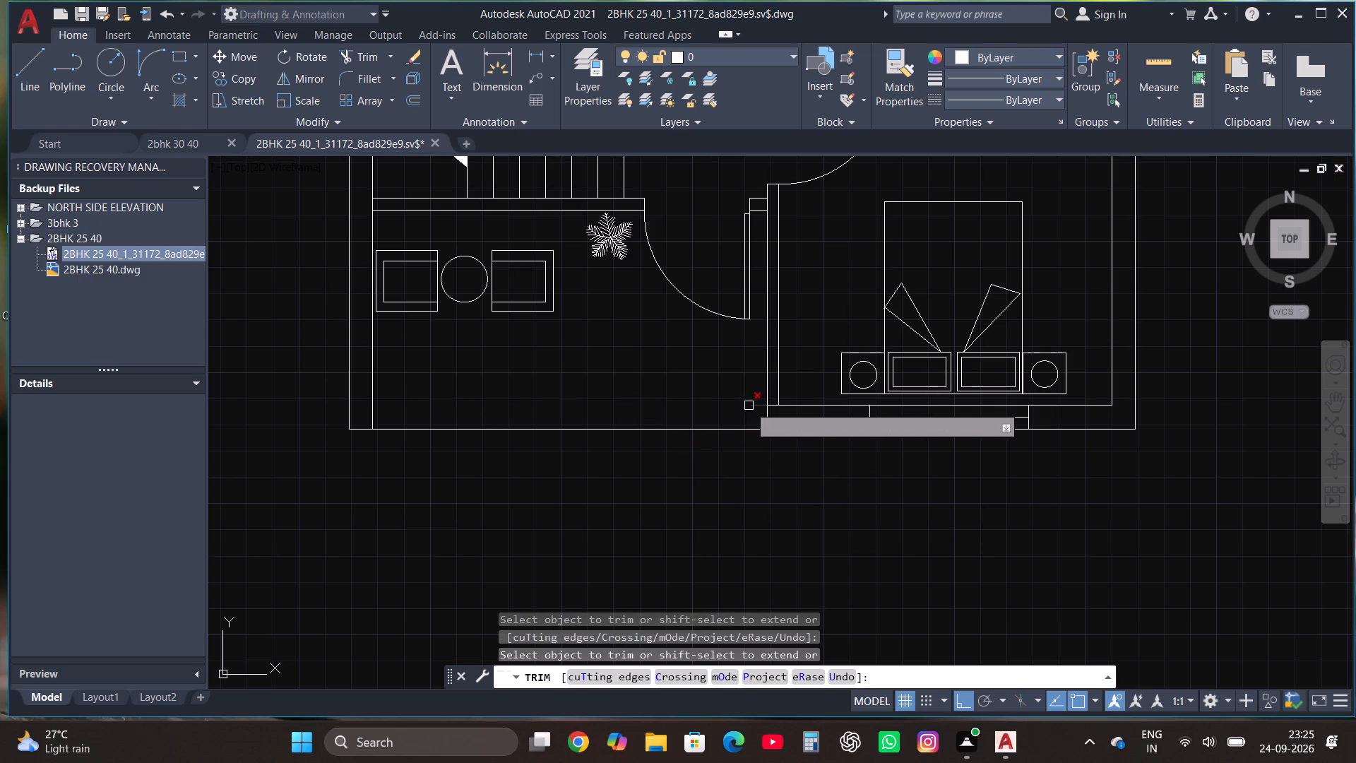
click(749, 406)
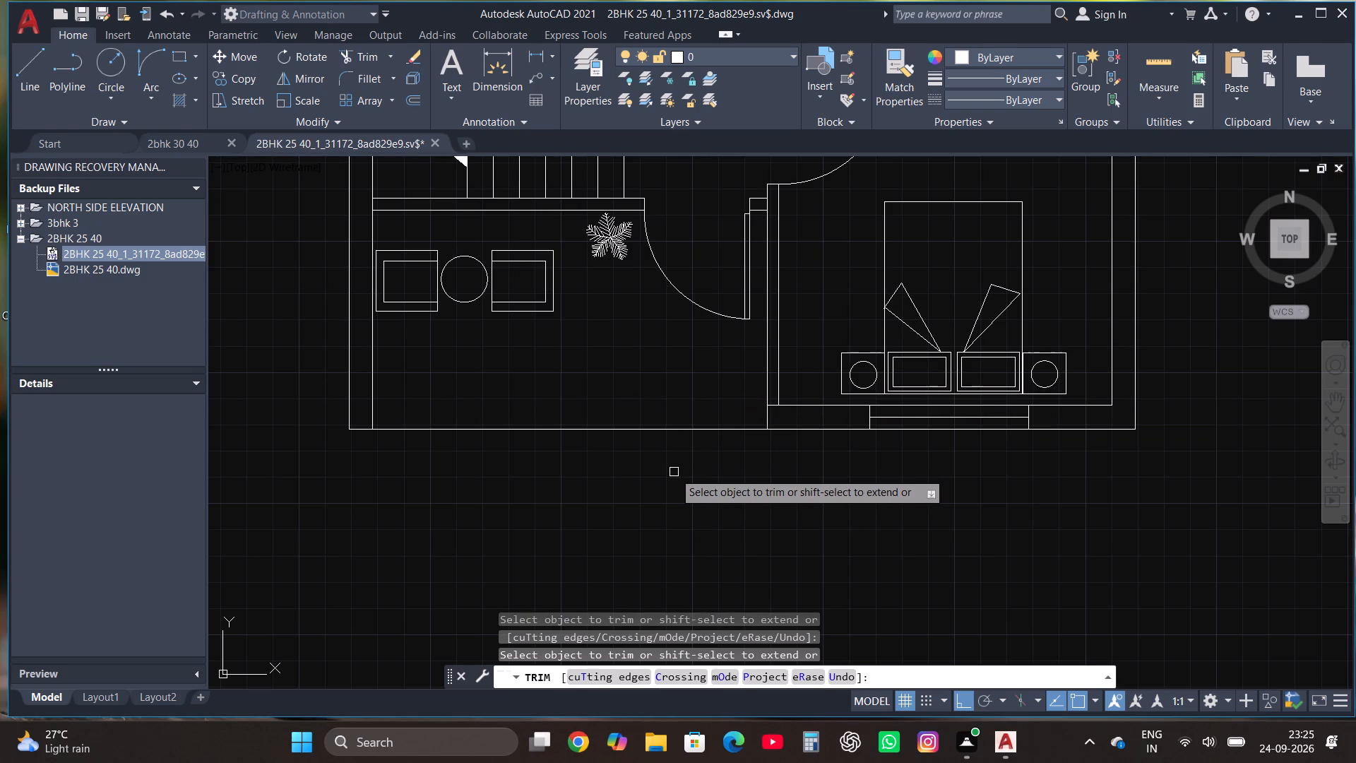
key(Escape)
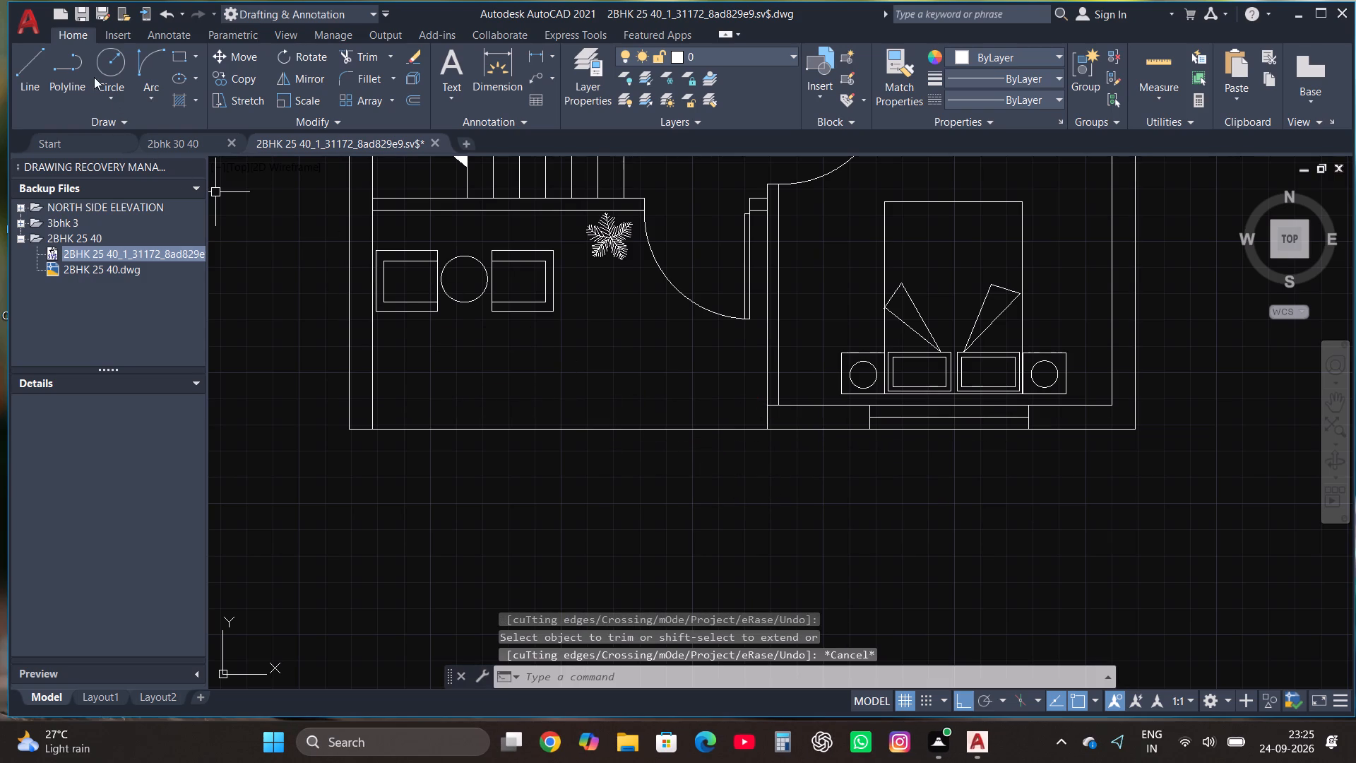
Draw an entrance step 10" deep and about 4'-7" wide outside the southwest room's south edge, ending in line with the bedroom partition.
click(16, 71)
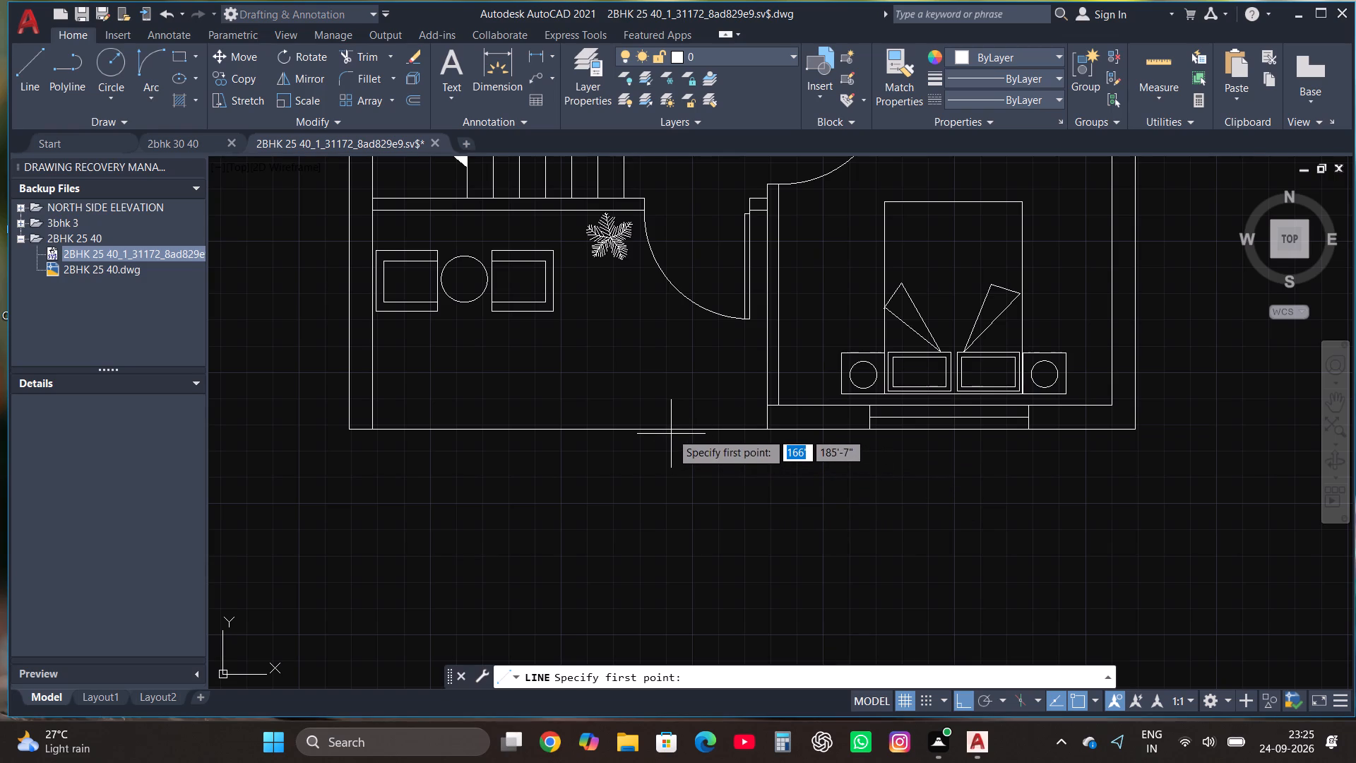
click(621, 430)
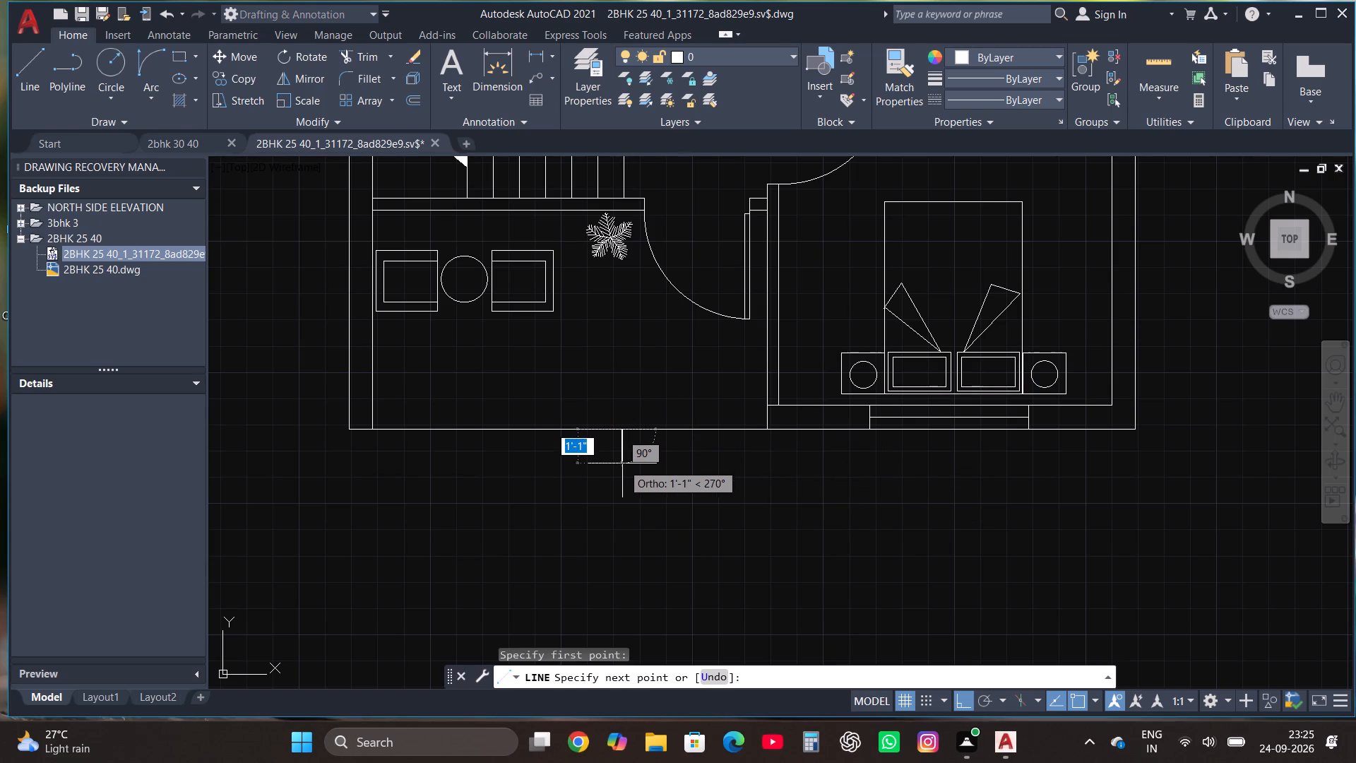
text(10")
key(Return)
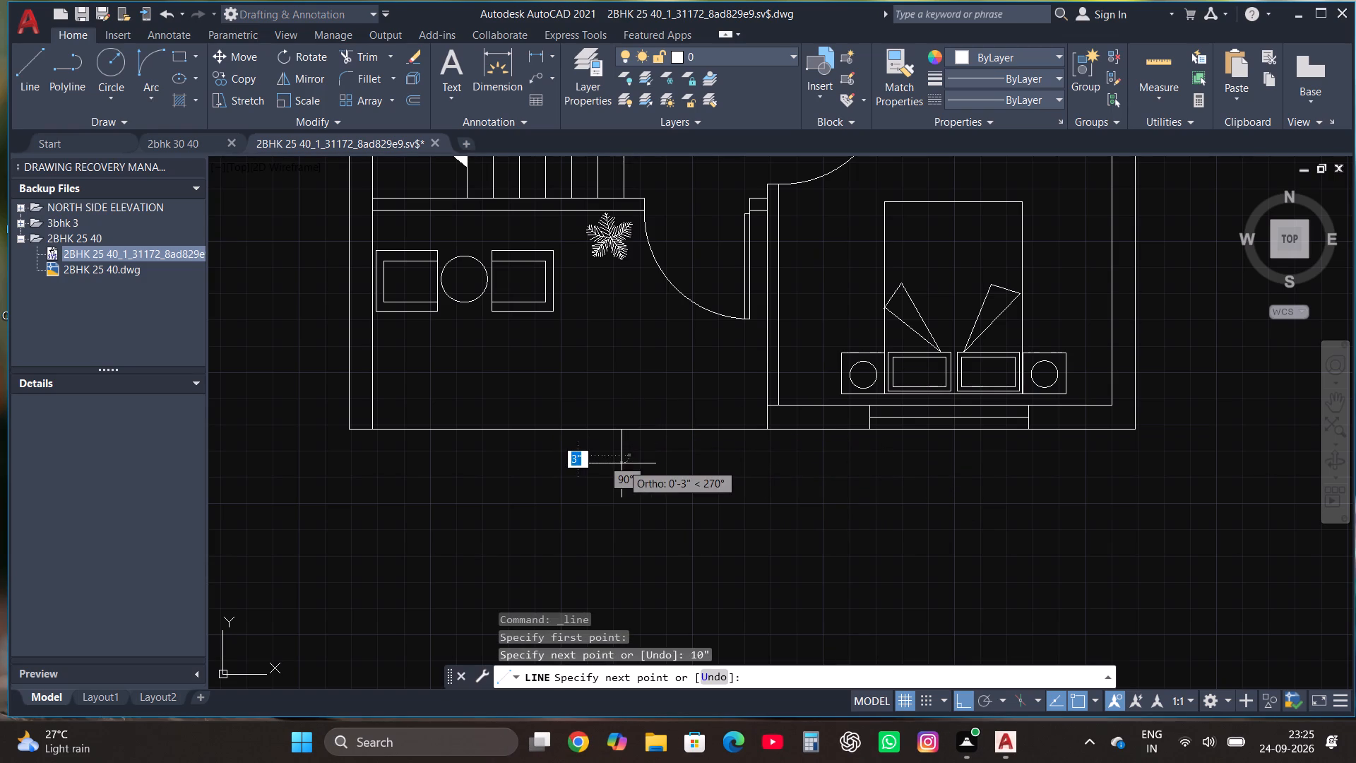
scroll(765, 454, up, 1)
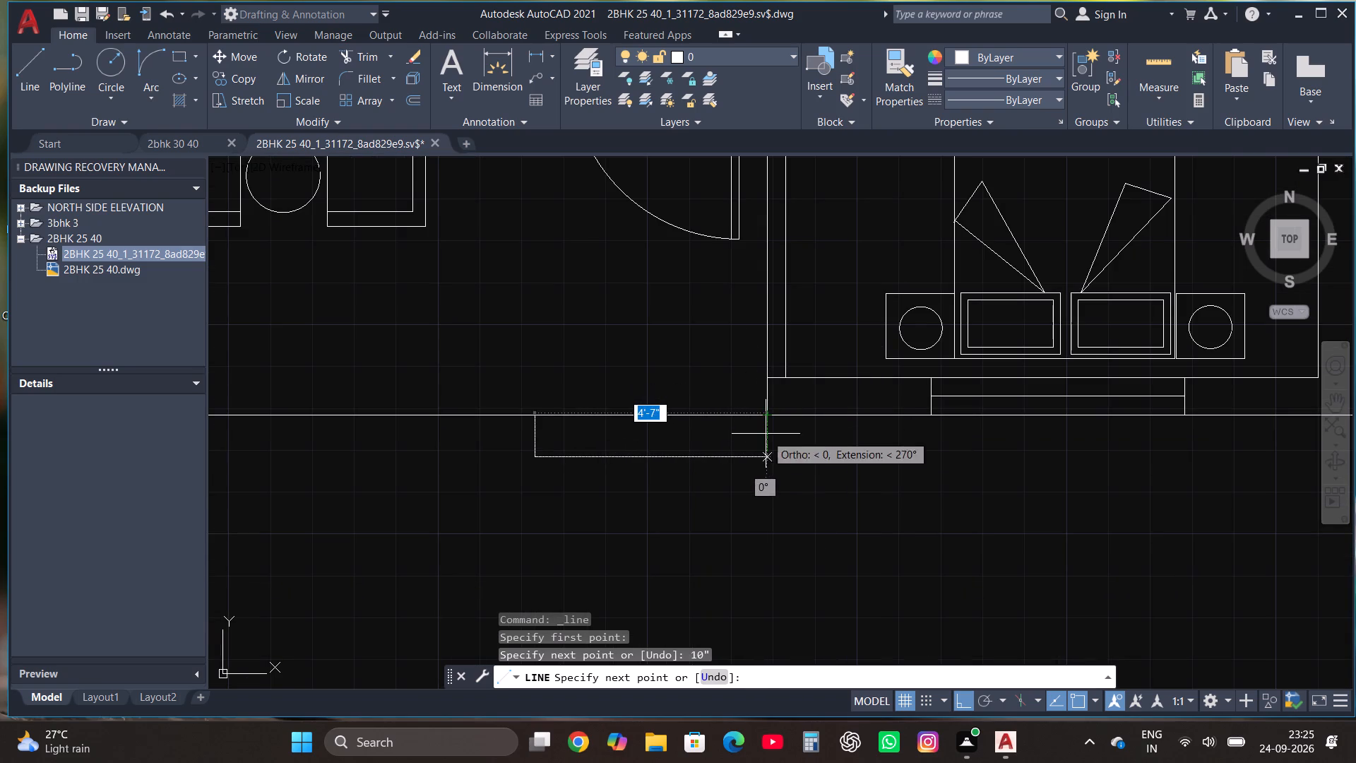
click(766, 436)
click(761, 408)
key(Escape)
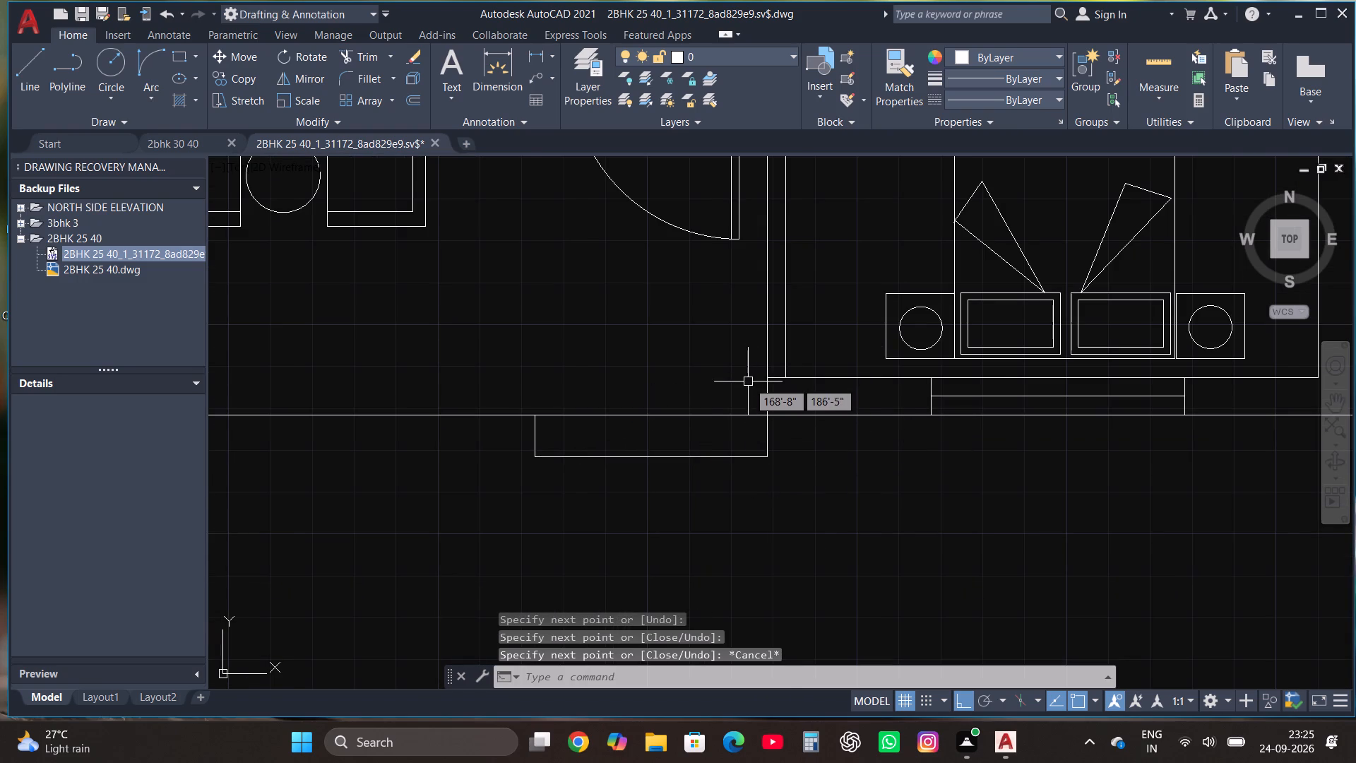
Draw a second entrance step 10" deep directly south of the first, with the same width.
scroll(748, 390, down, 1)
click(28, 64)
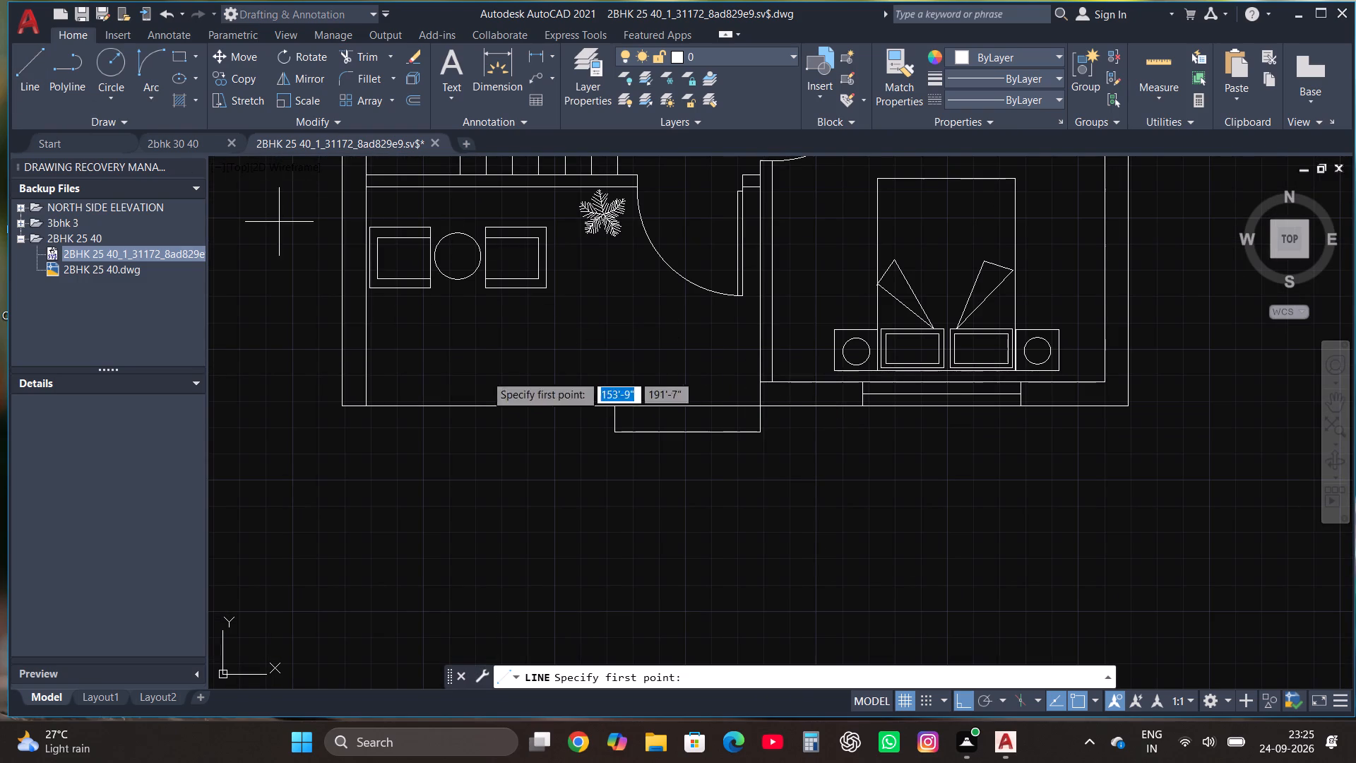
click(613, 433)
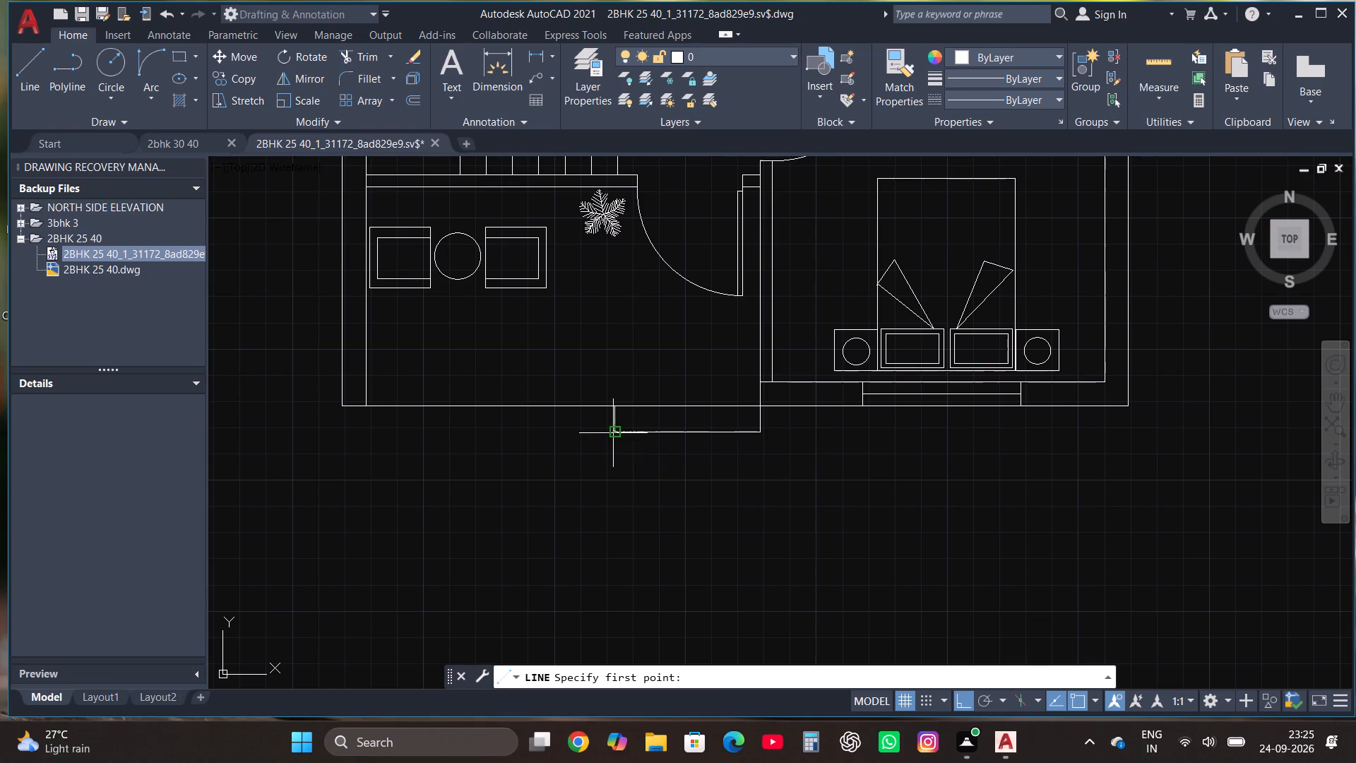
text(10")
key(Return)
scroll(730, 466, up, 1)
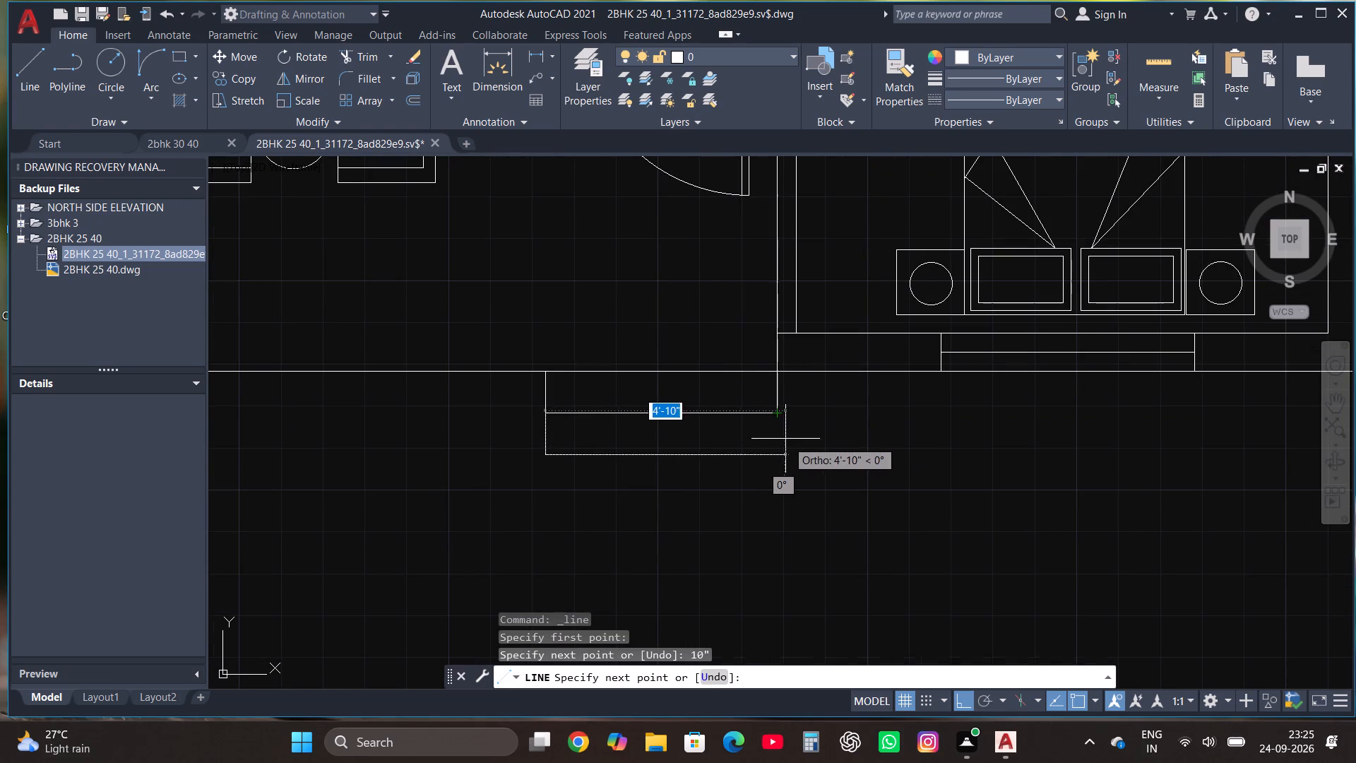
click(776, 439)
click(776, 388)
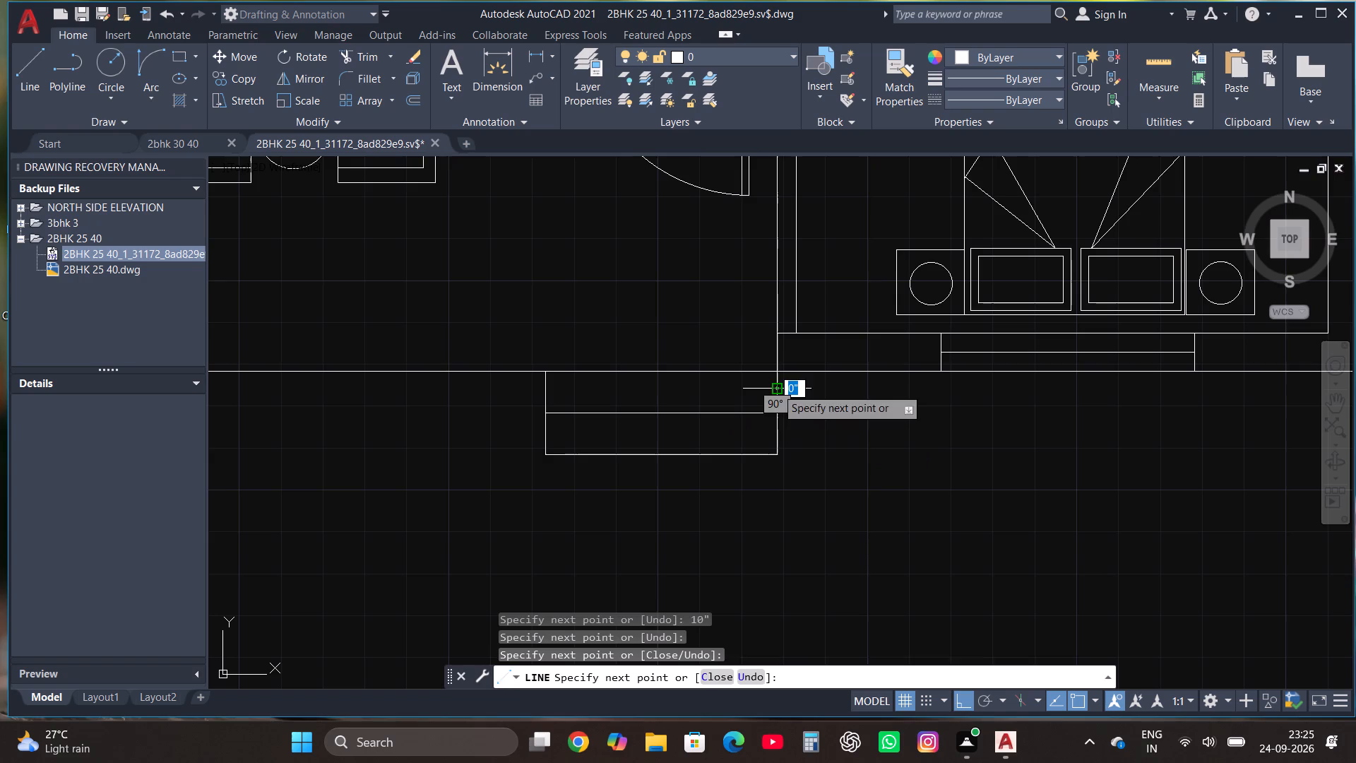
key(Escape)
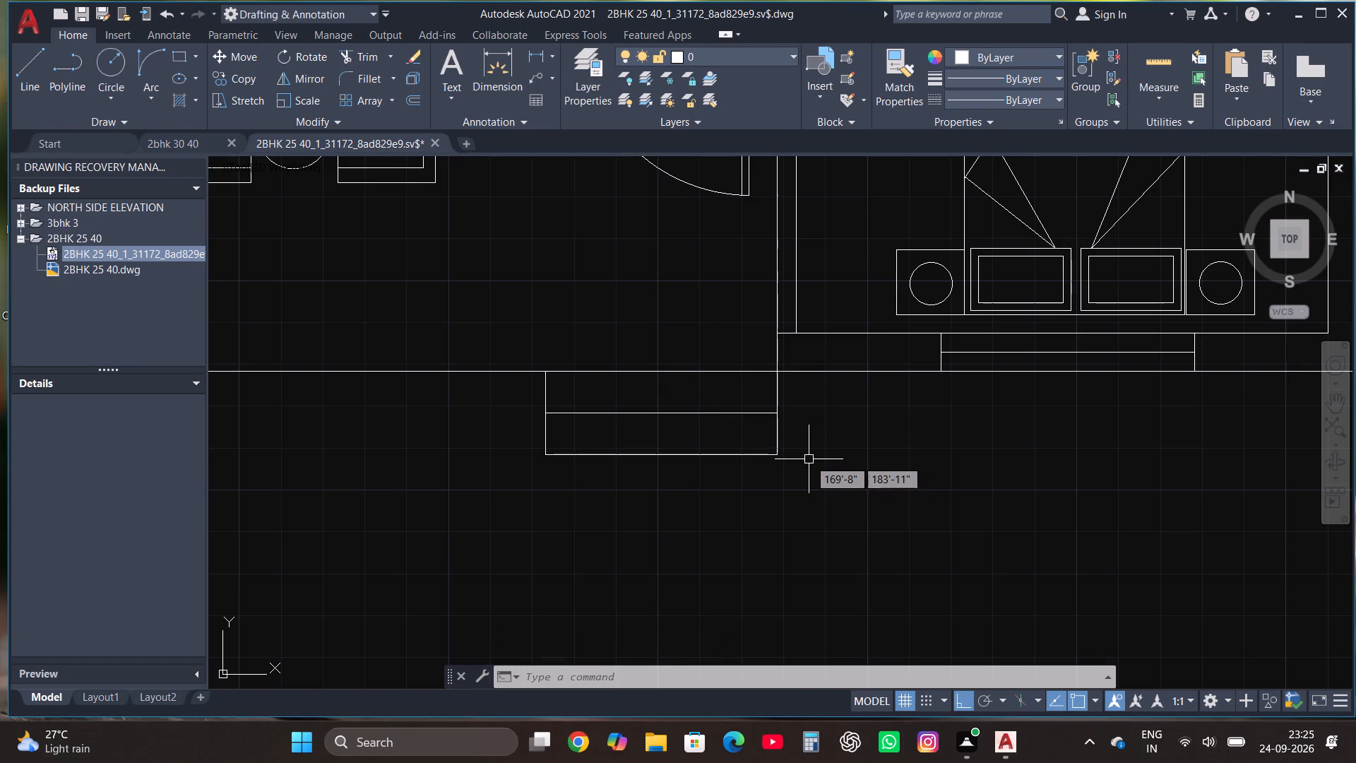
Measure the width of the entrance steps along the south wall with the Dimension tool.
click(494, 70)
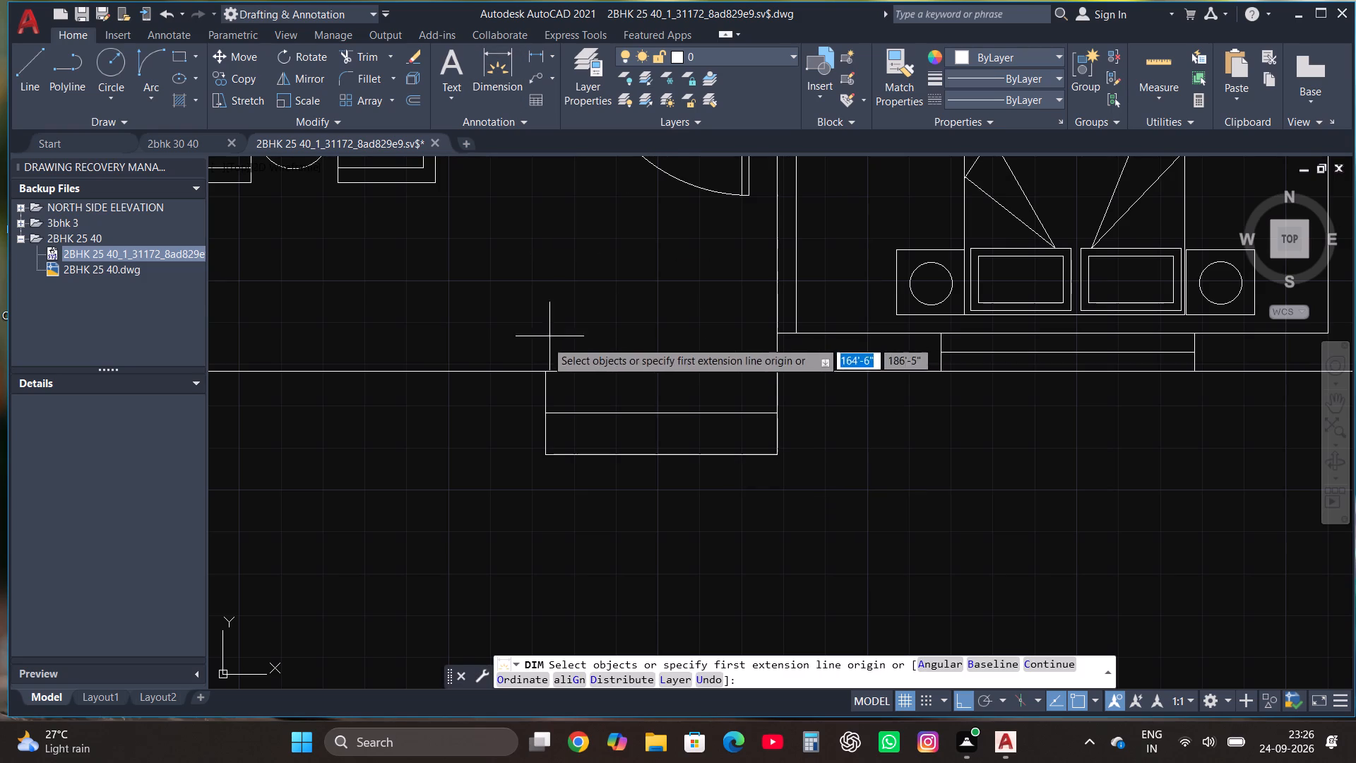
click(544, 370)
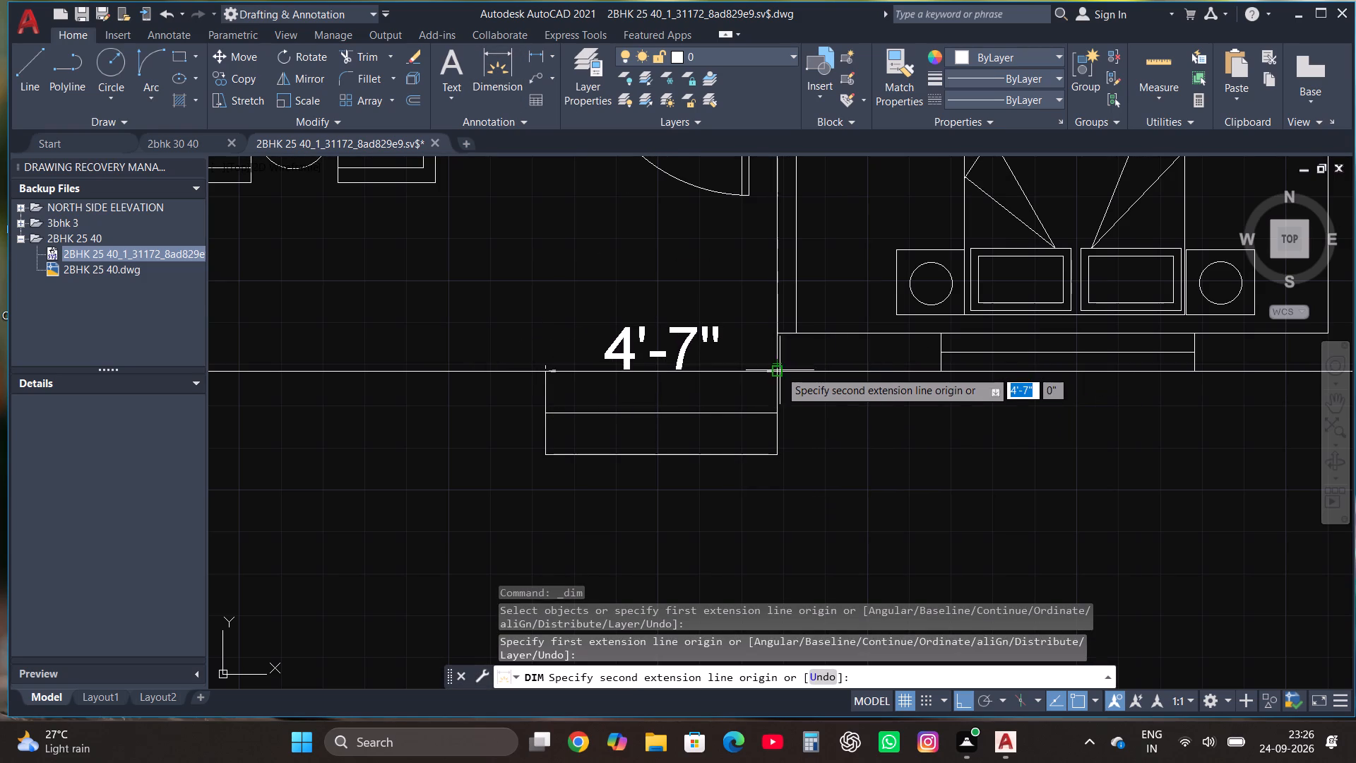
key(Escape)
Move the two west side lines of the entrance steps 5" to the west.
scroll(792, 406, down, 2)
scroll(702, 422, up, 2)
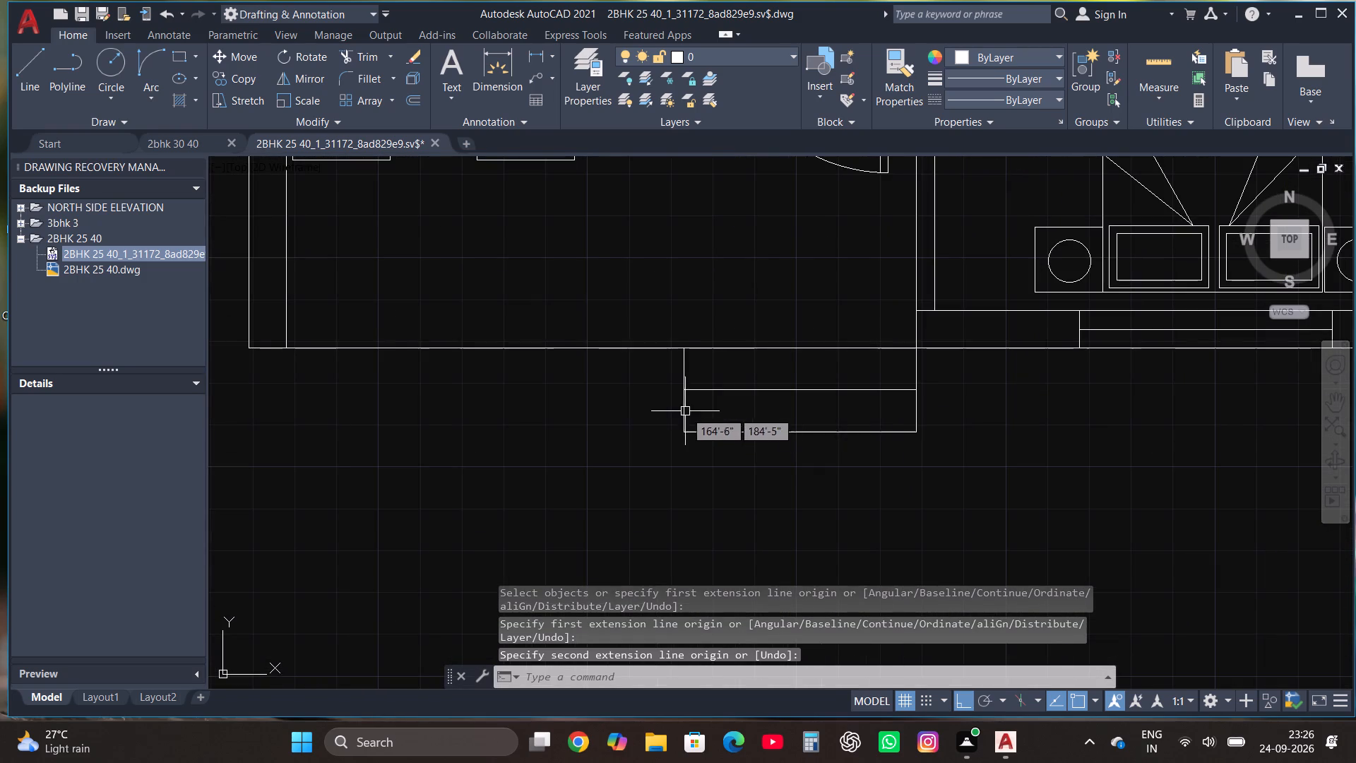
click(685, 411)
click(686, 374)
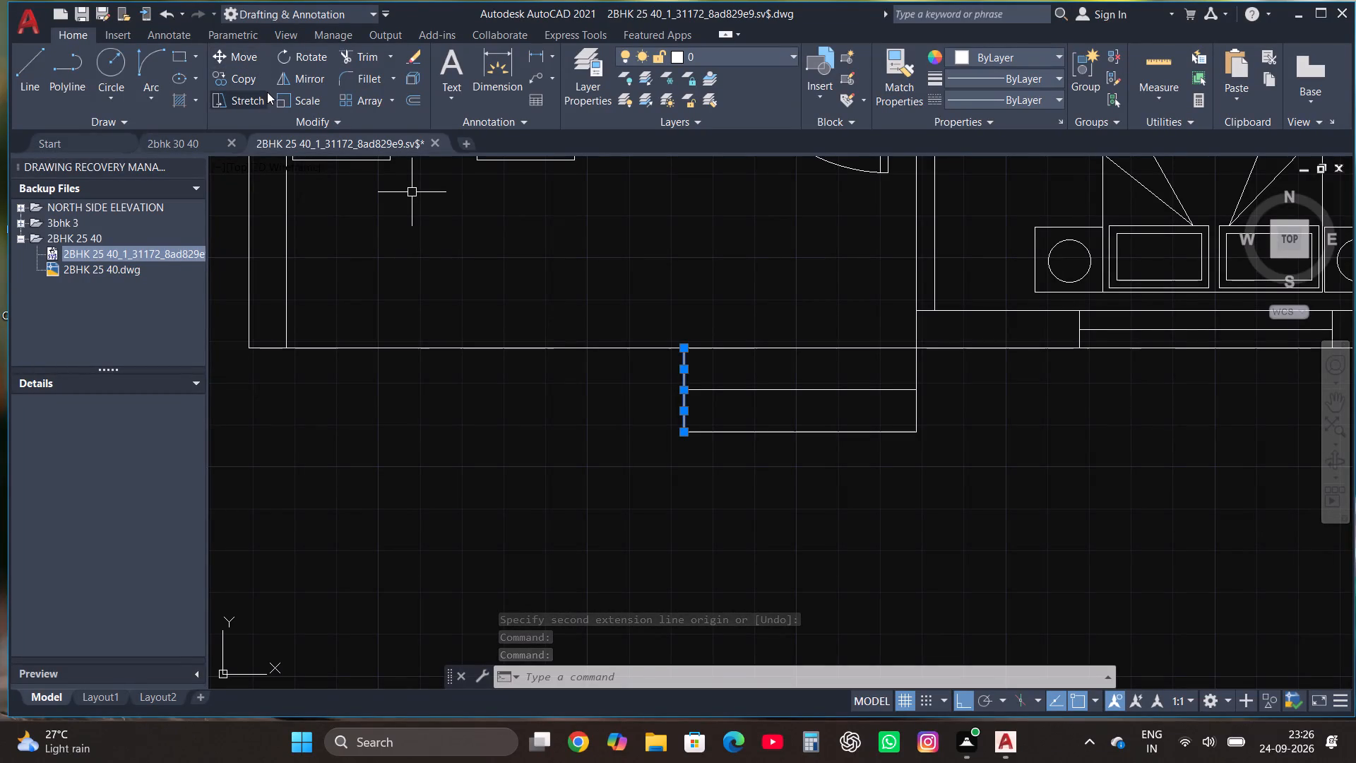
click(239, 54)
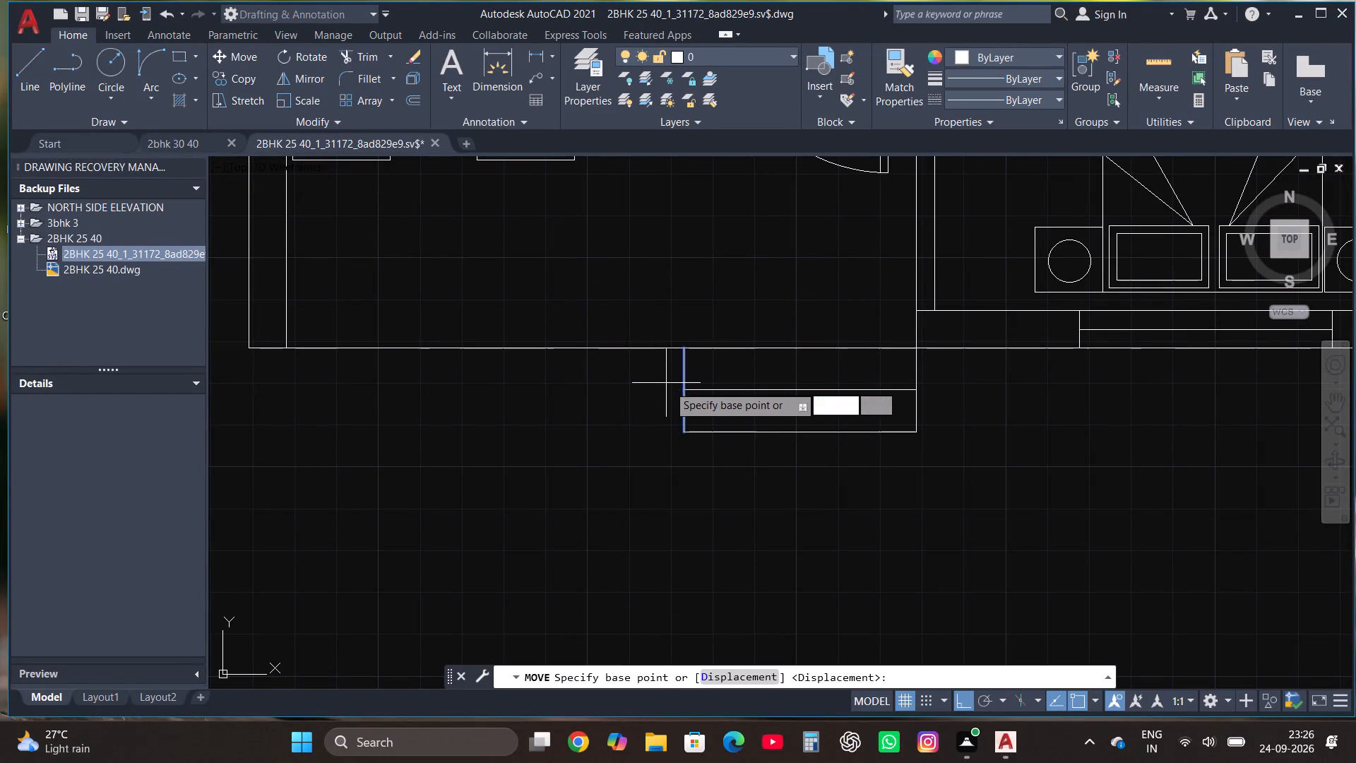
click(684, 389)
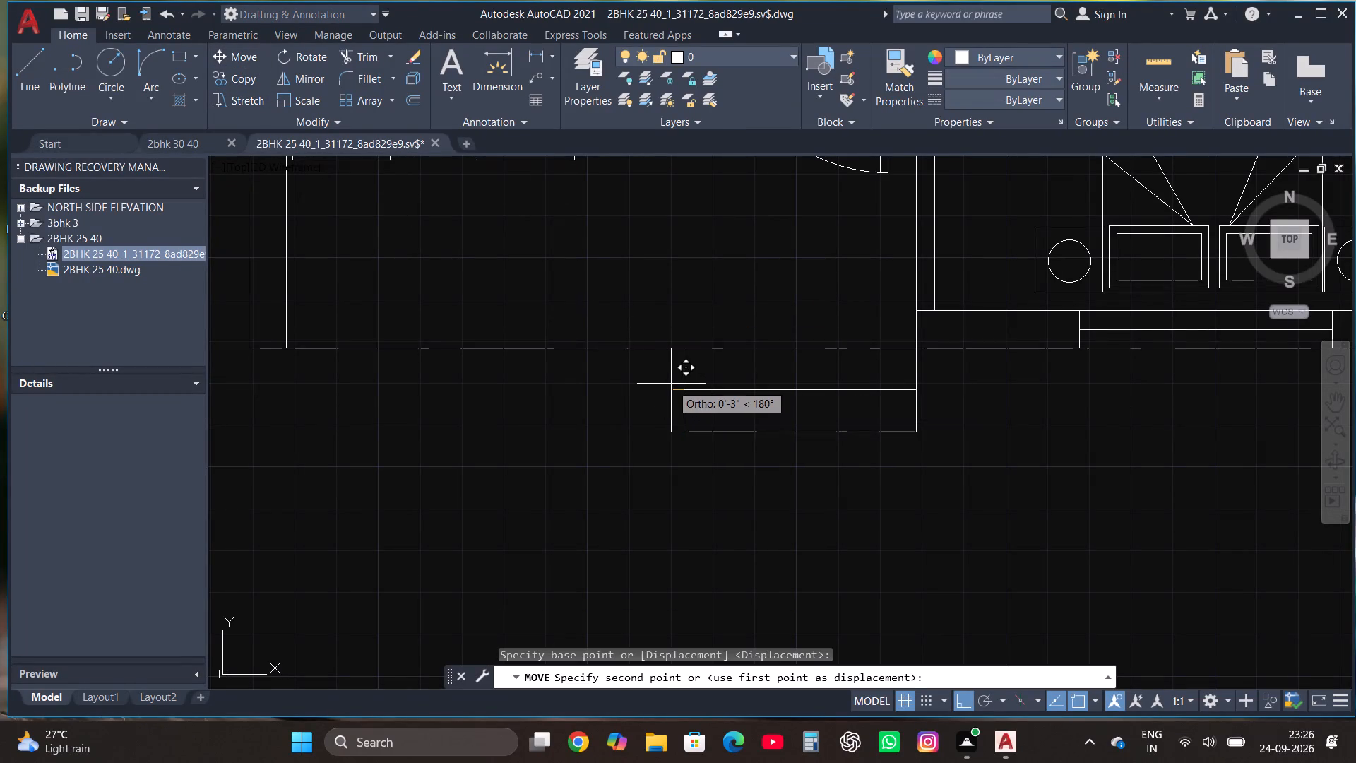
text(5")
key(Return)
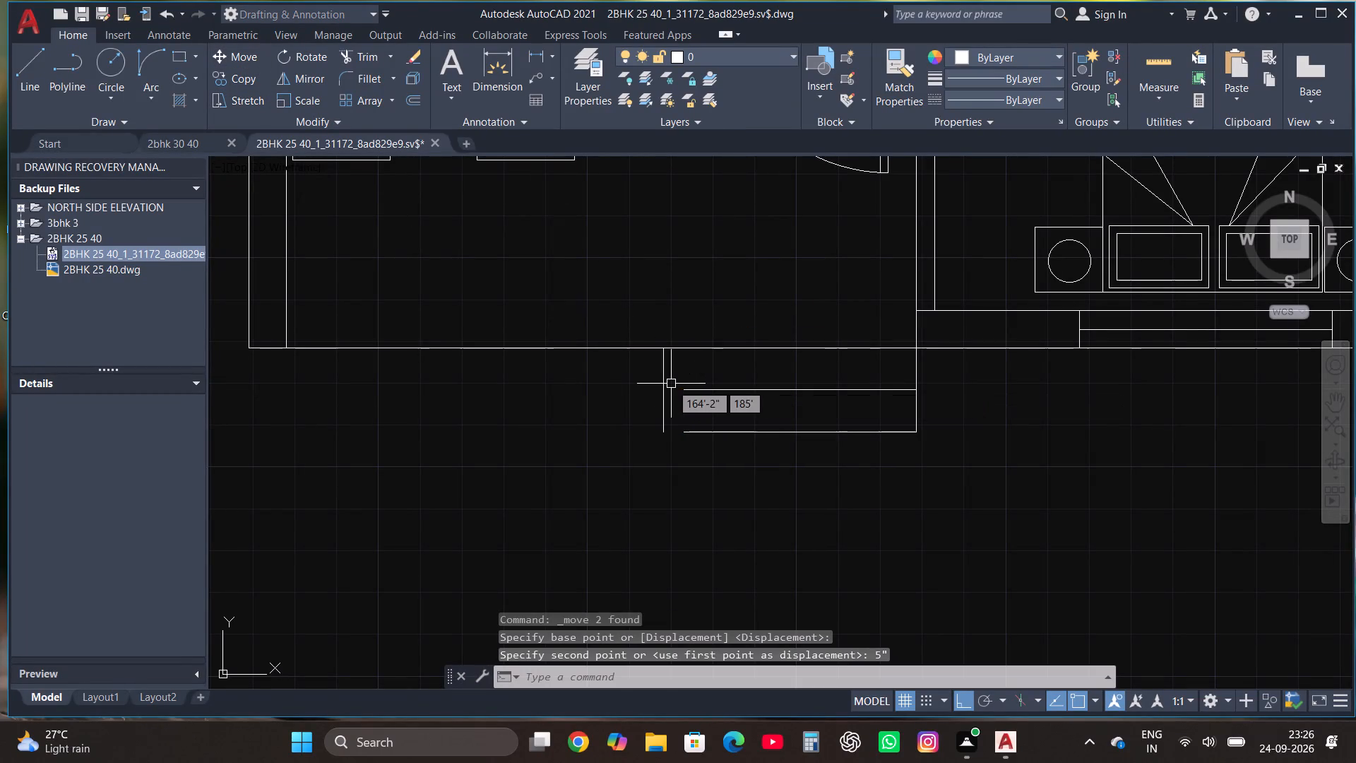
Check the widened entrance steps' width along the south wall with the Dimension tool.
key(Escape)
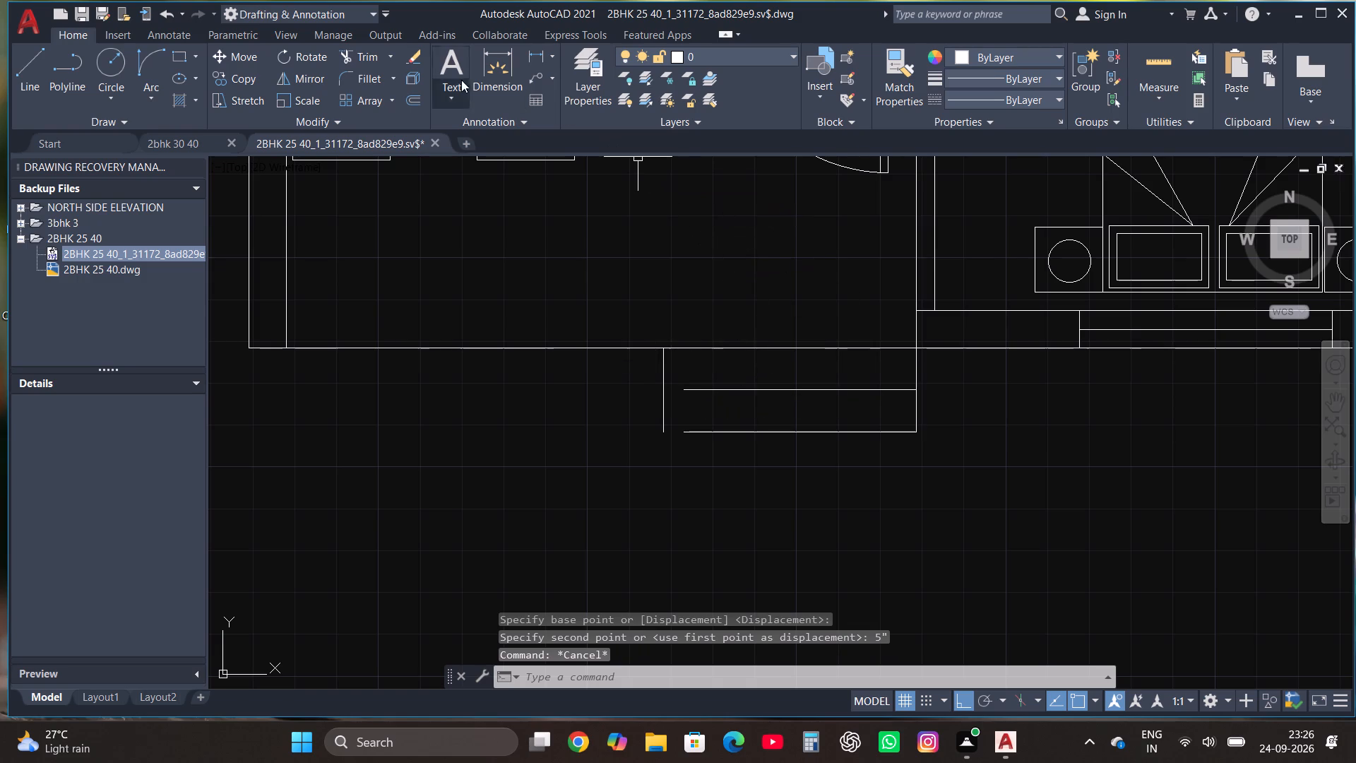
click(488, 66)
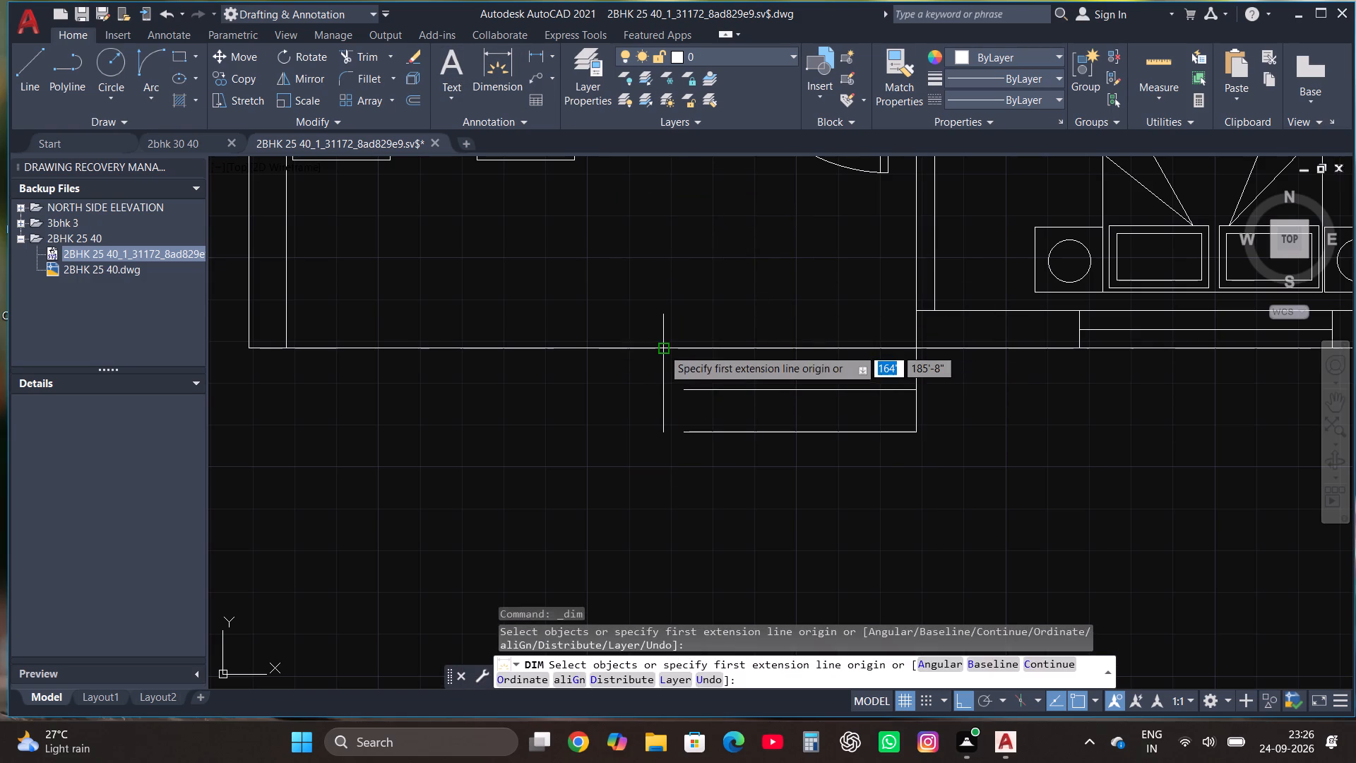
click(662, 348)
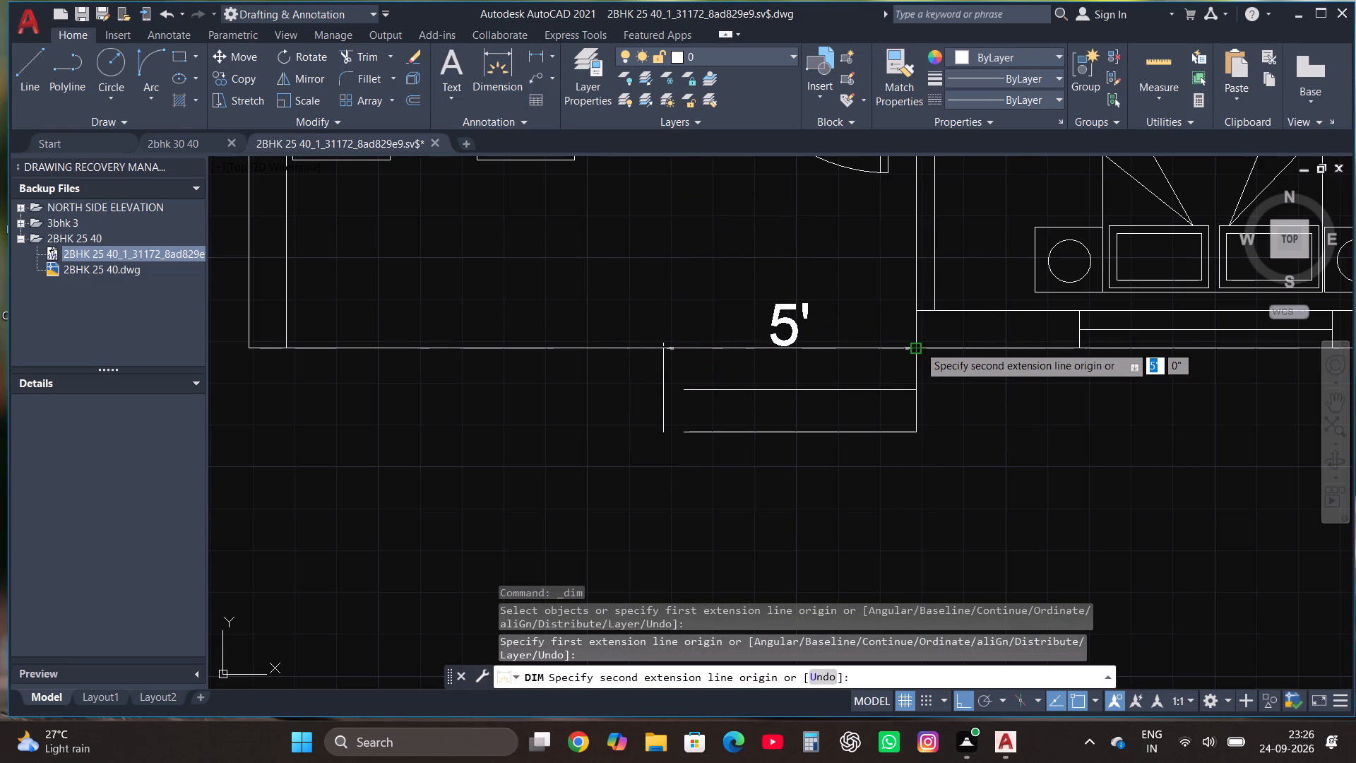
key(Escape)
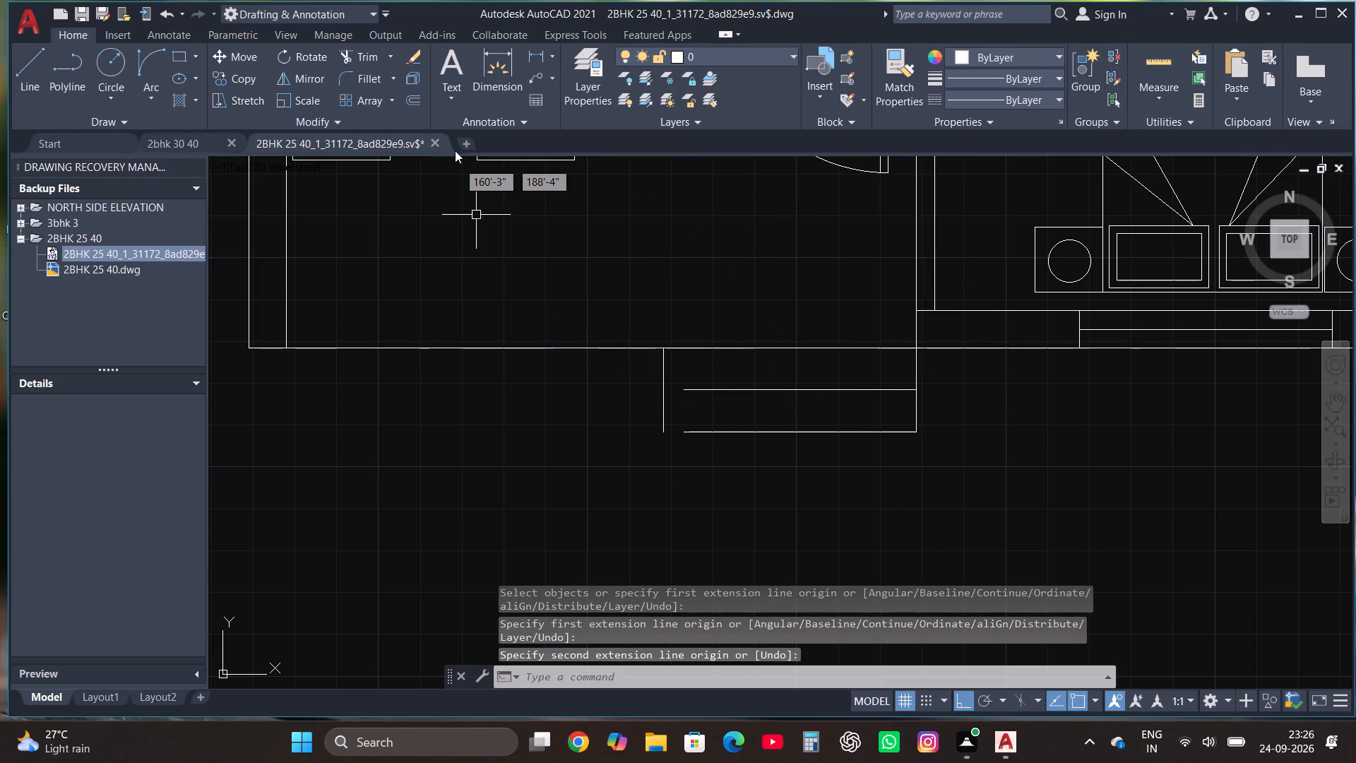
Fillet the outer entrance step's south line to the west side line so they meet in a corner.
click(361, 78)
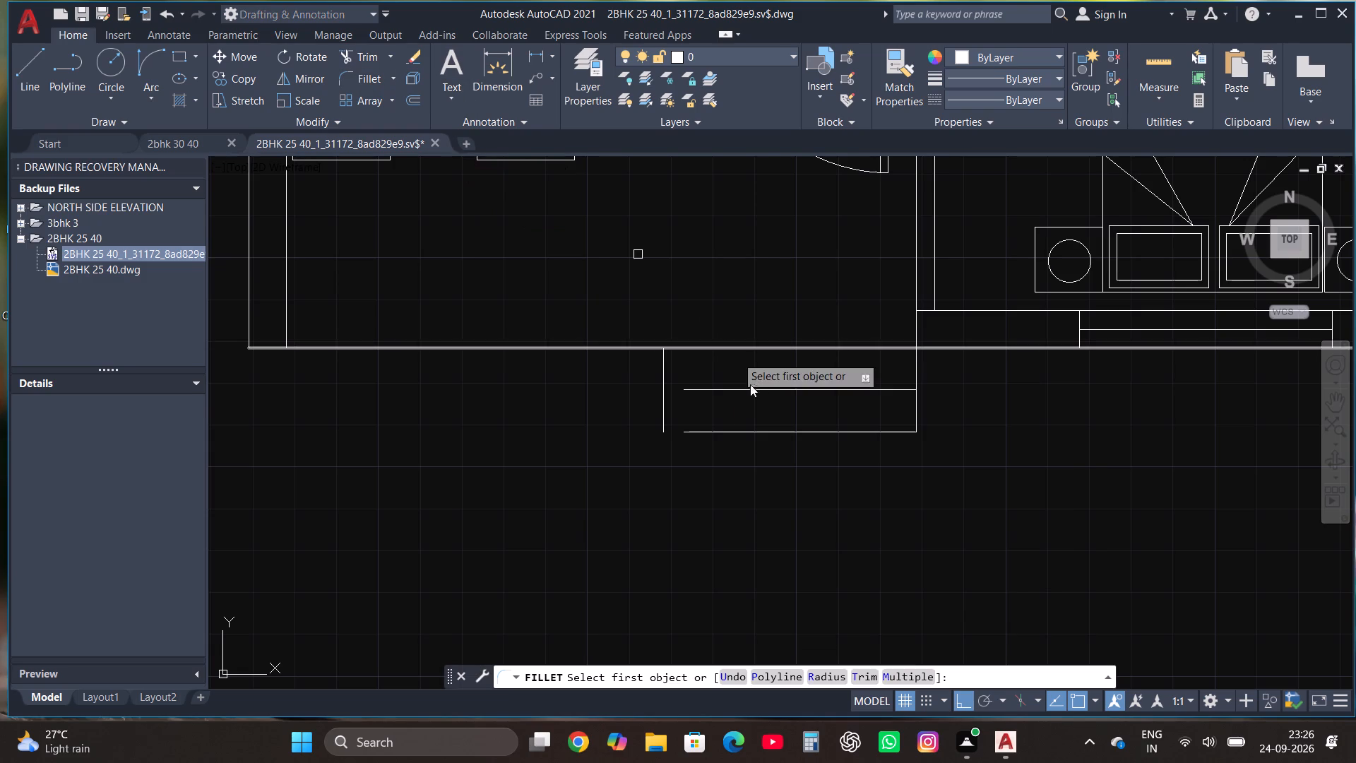
click(703, 431)
click(663, 390)
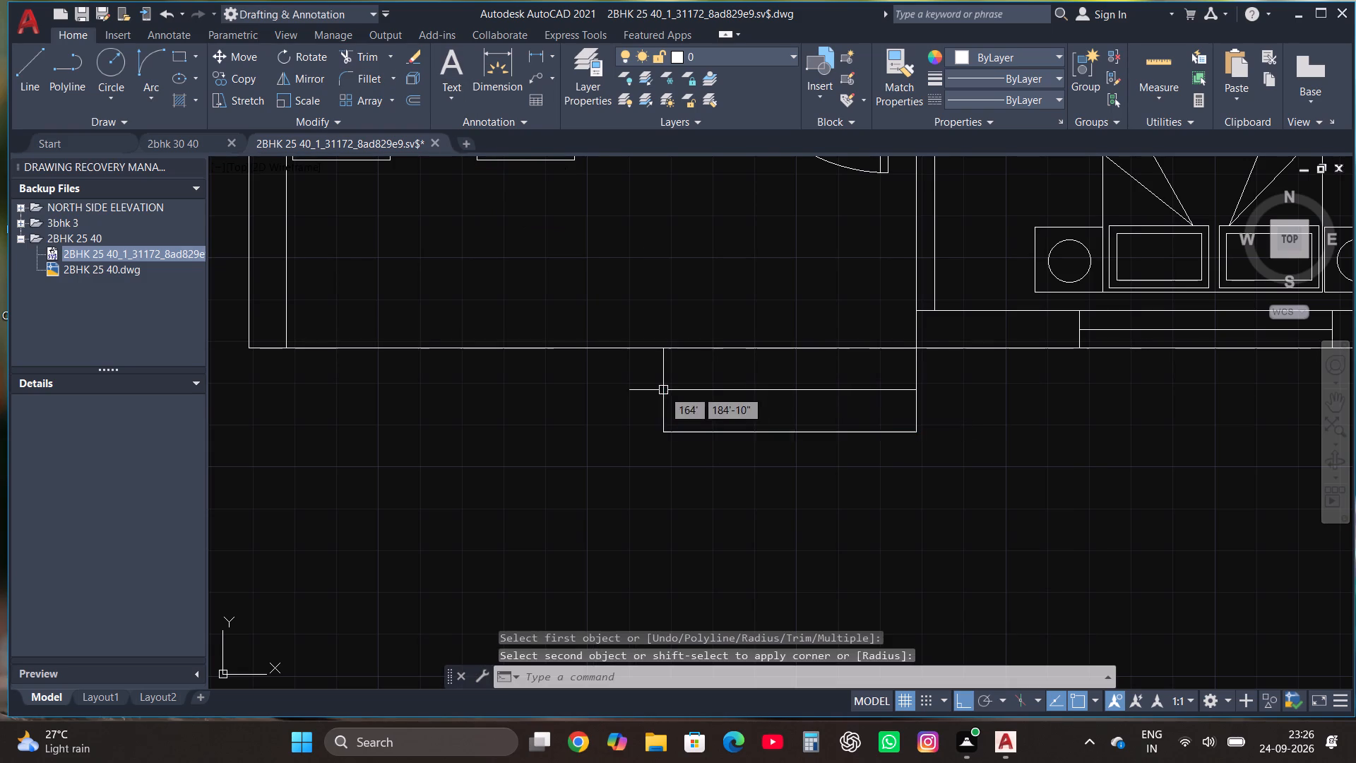
Extend the line between the two entrance steps westward with a Line, and trim the excess beyond the west side line.
click(30, 61)
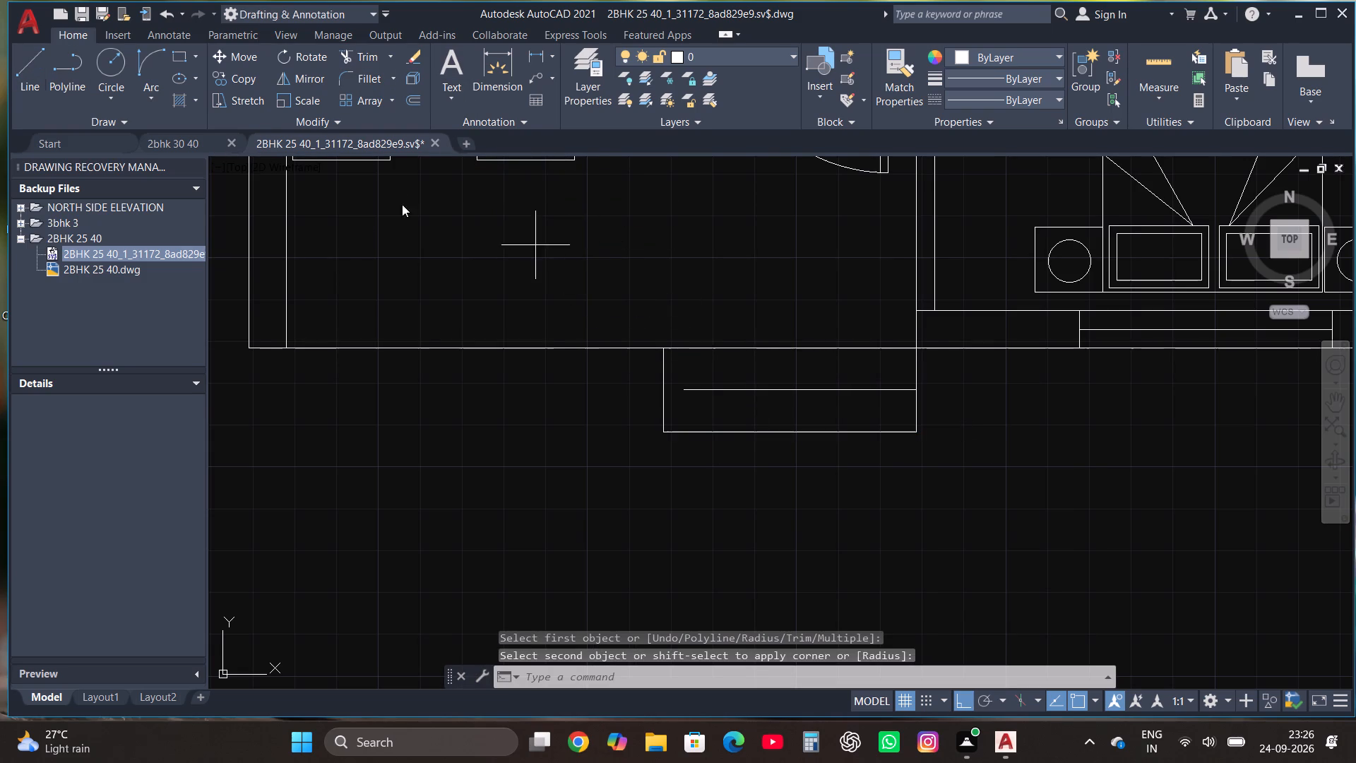
click(684, 389)
click(572, 389)
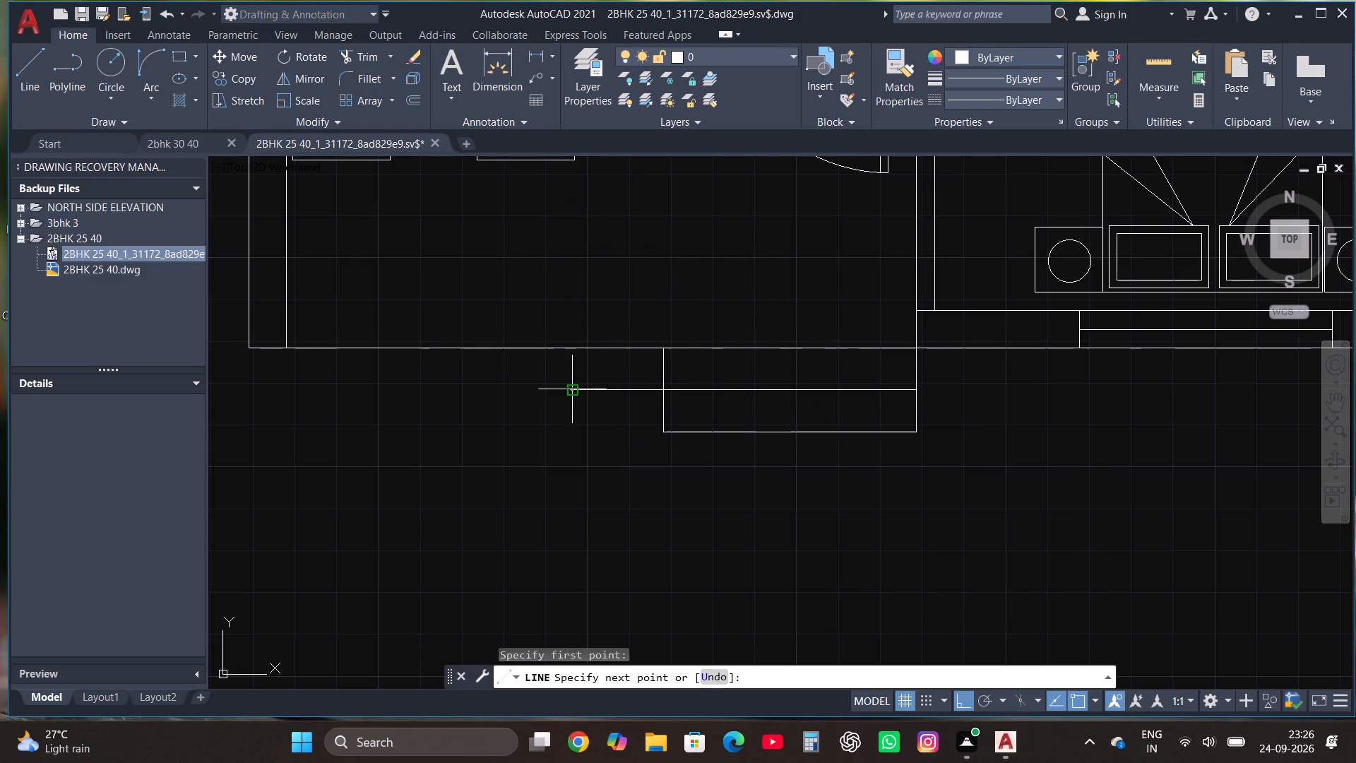
click(359, 59)
click(621, 430)
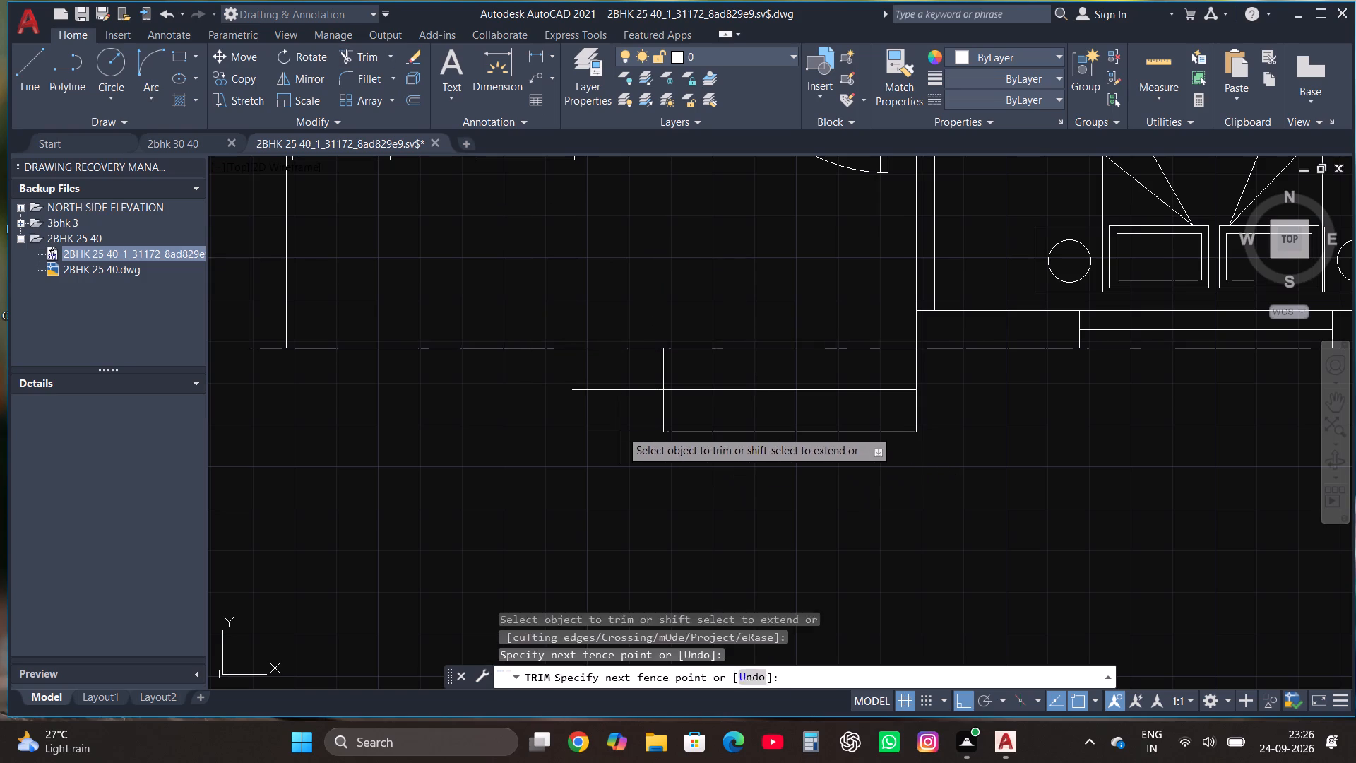
click(618, 374)
scroll(609, 443, down, 1)
key(Escape)
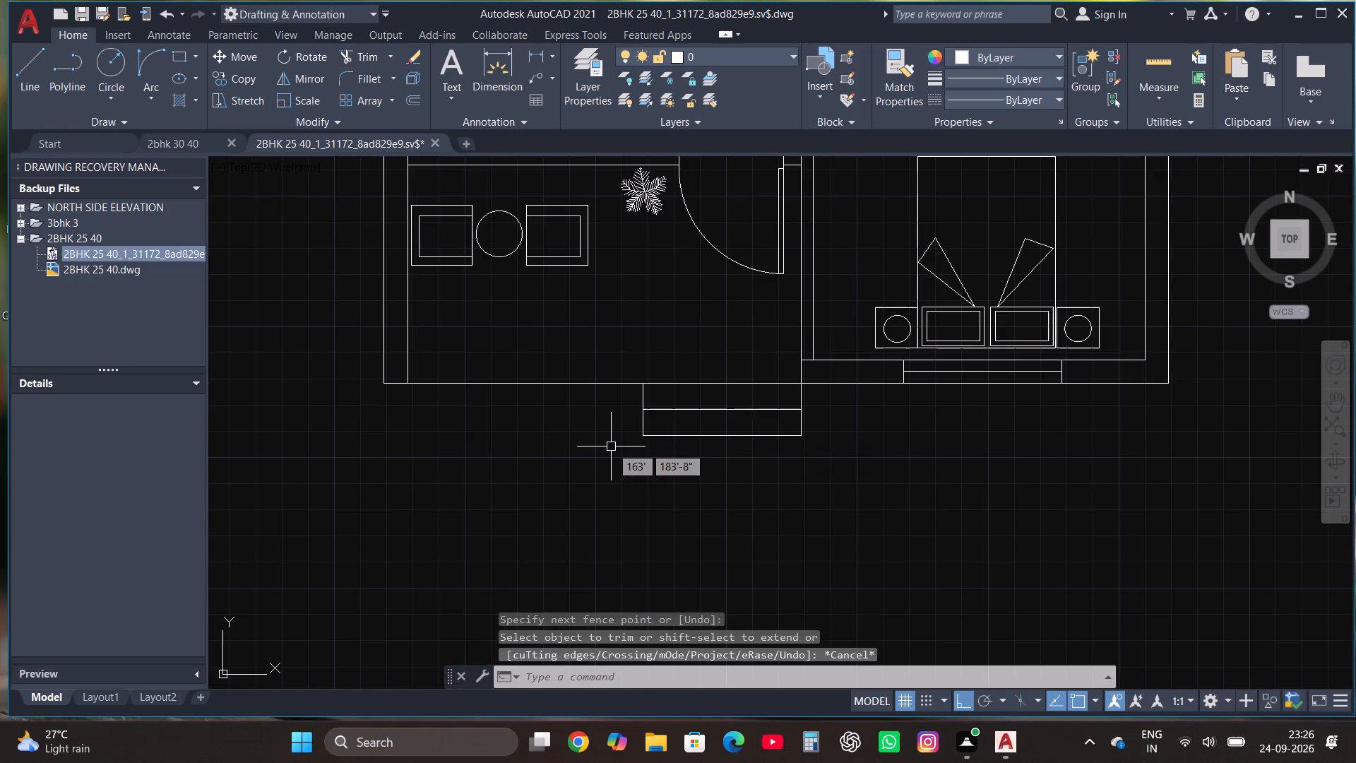
Add a two-line text label "BEDROOM" and "10'*12'" above the bed in the northwest bedroom.
scroll(623, 444, down, 4)
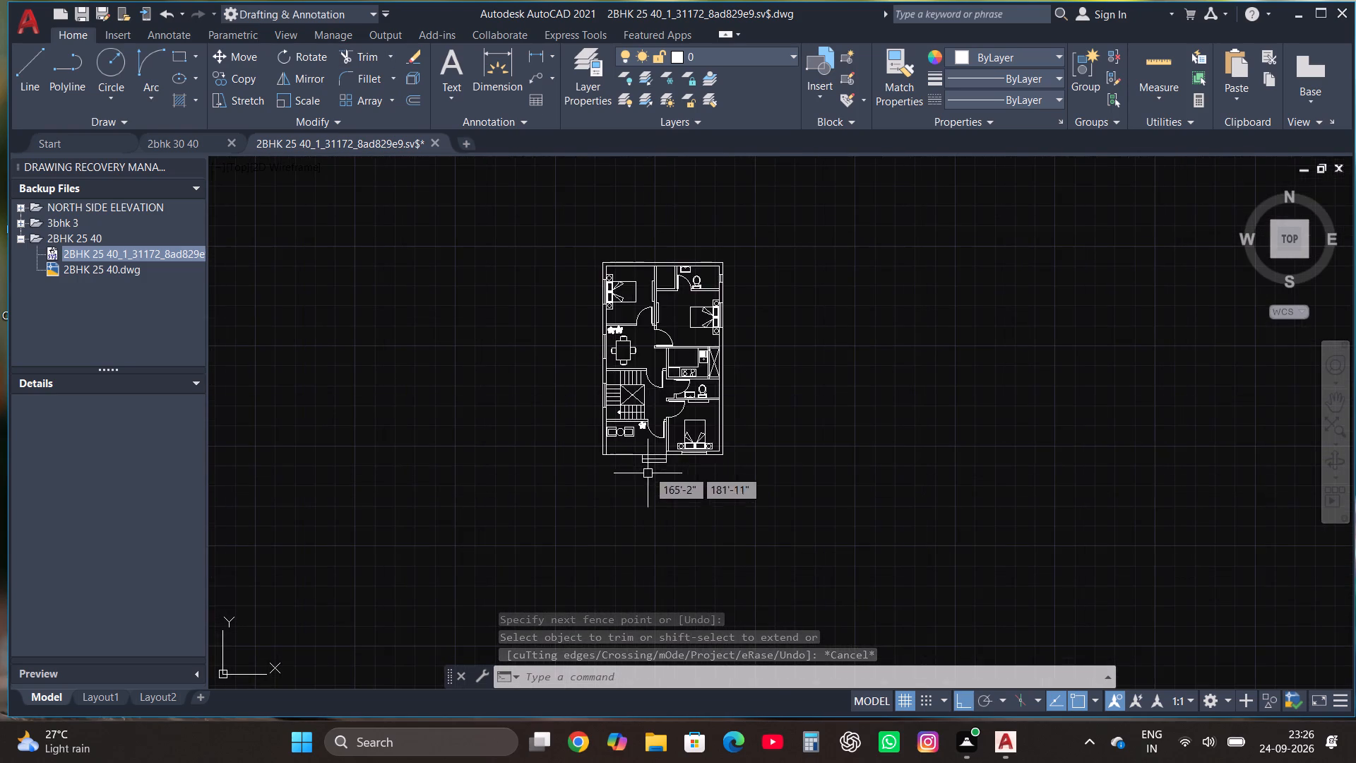
scroll(629, 275, up, 3)
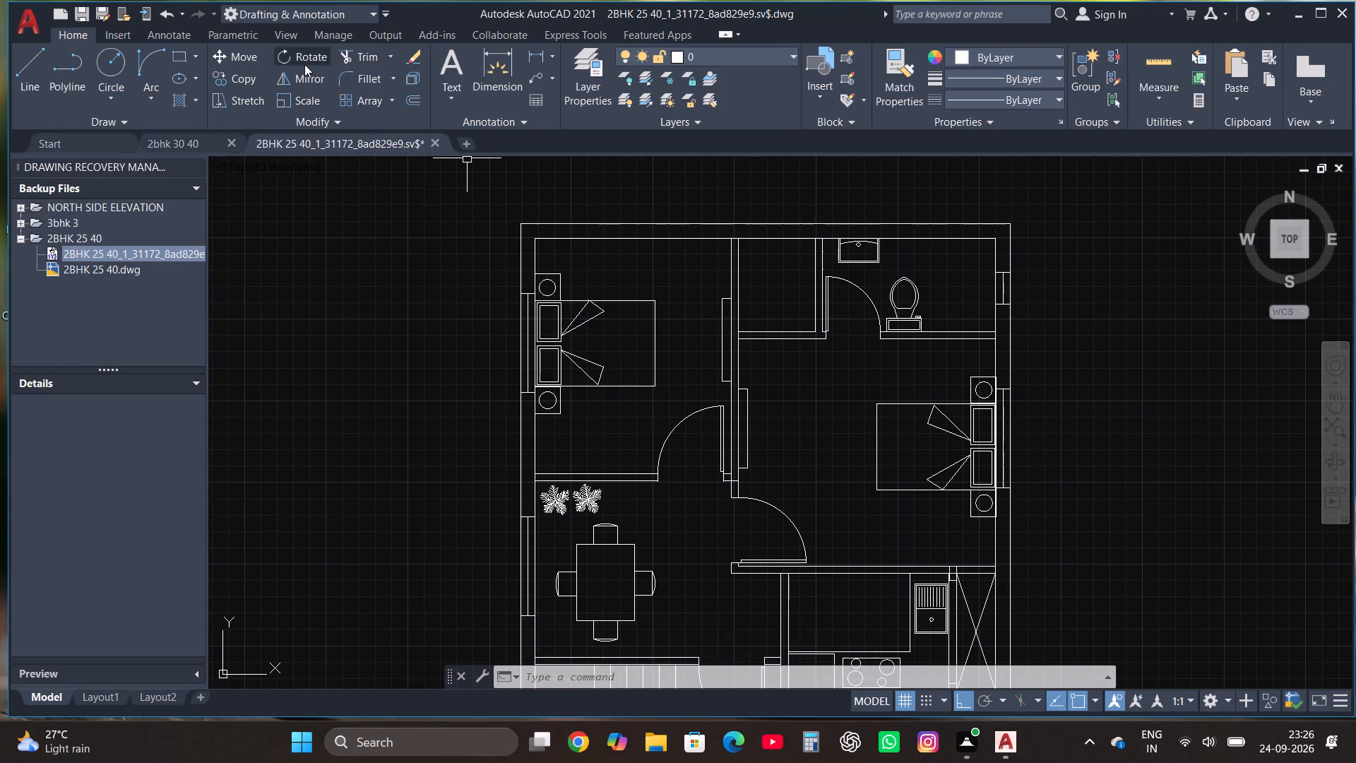
click(455, 63)
scroll(573, 427, up, 1)
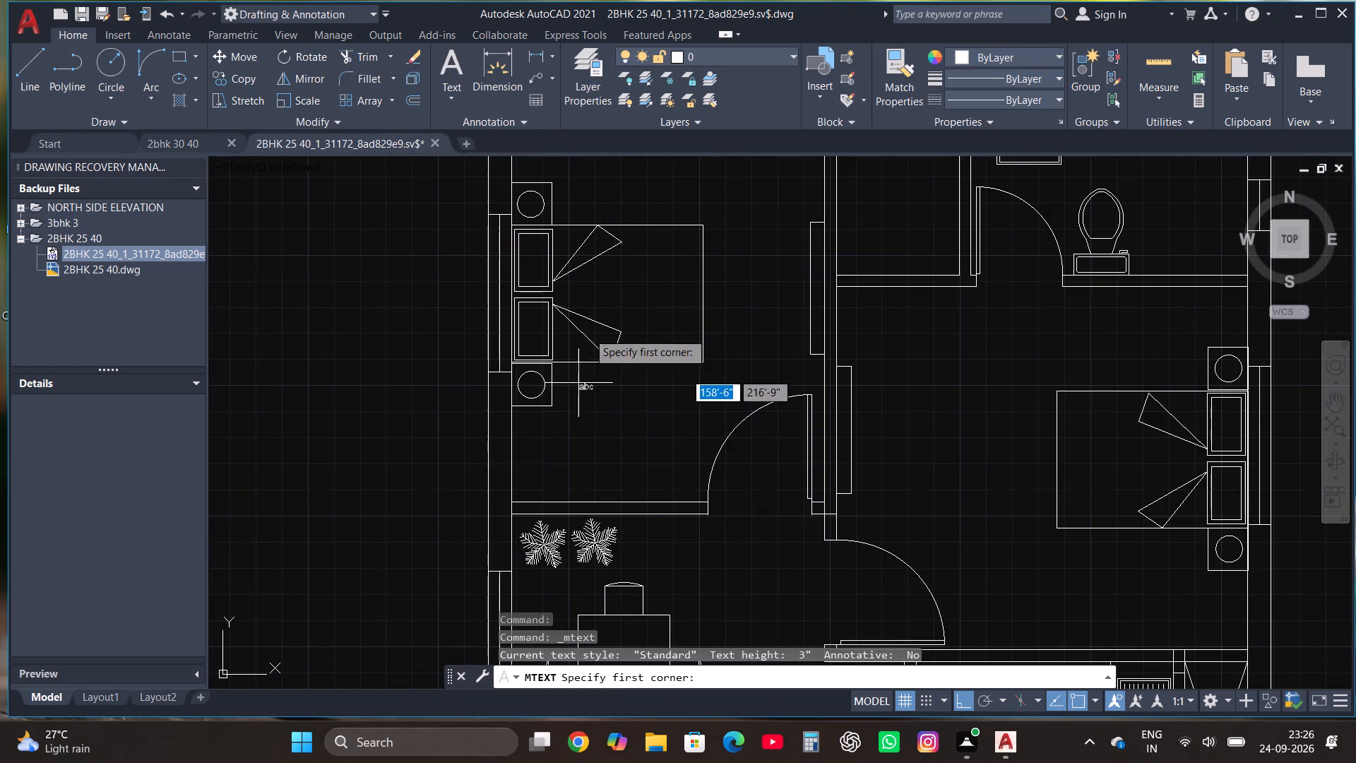
scroll(612, 412, down, 2)
scroll(641, 256, up, 2)
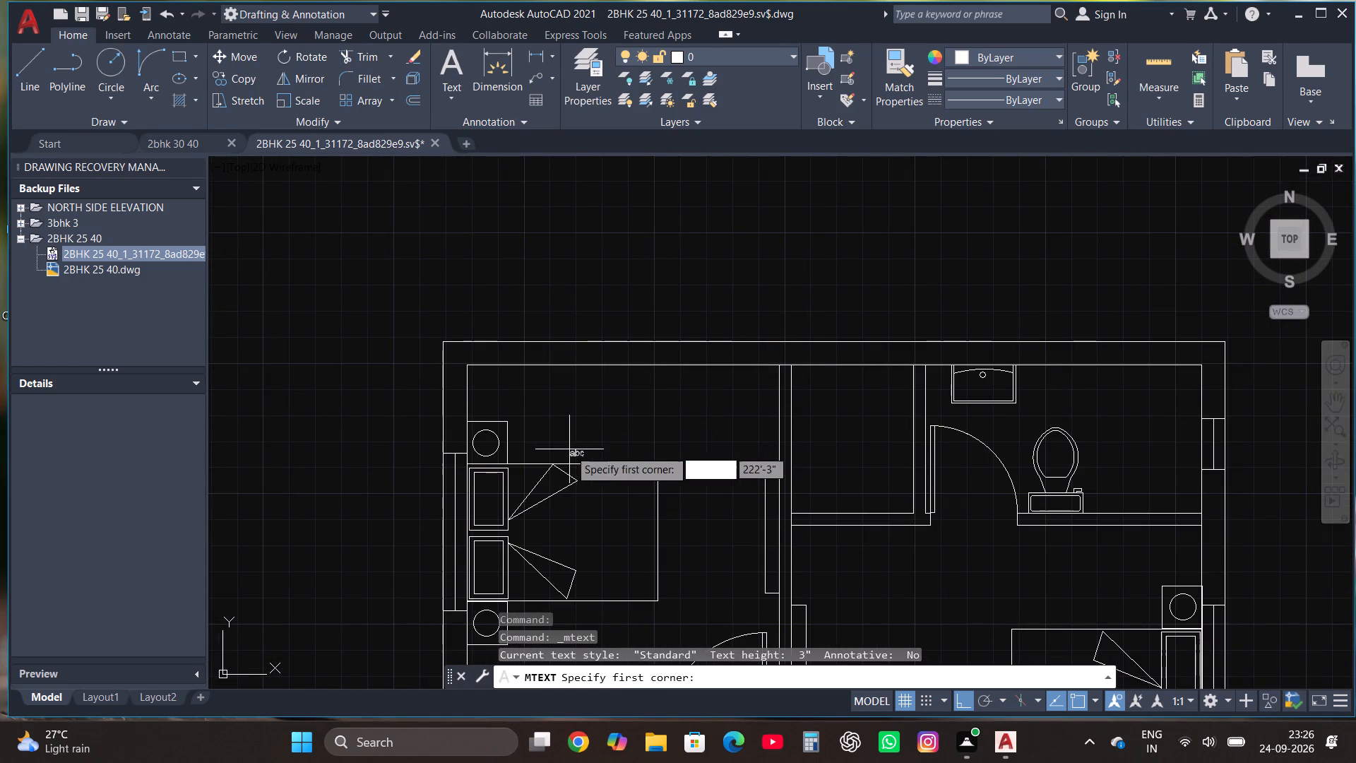
click(568, 449)
click(685, 381)
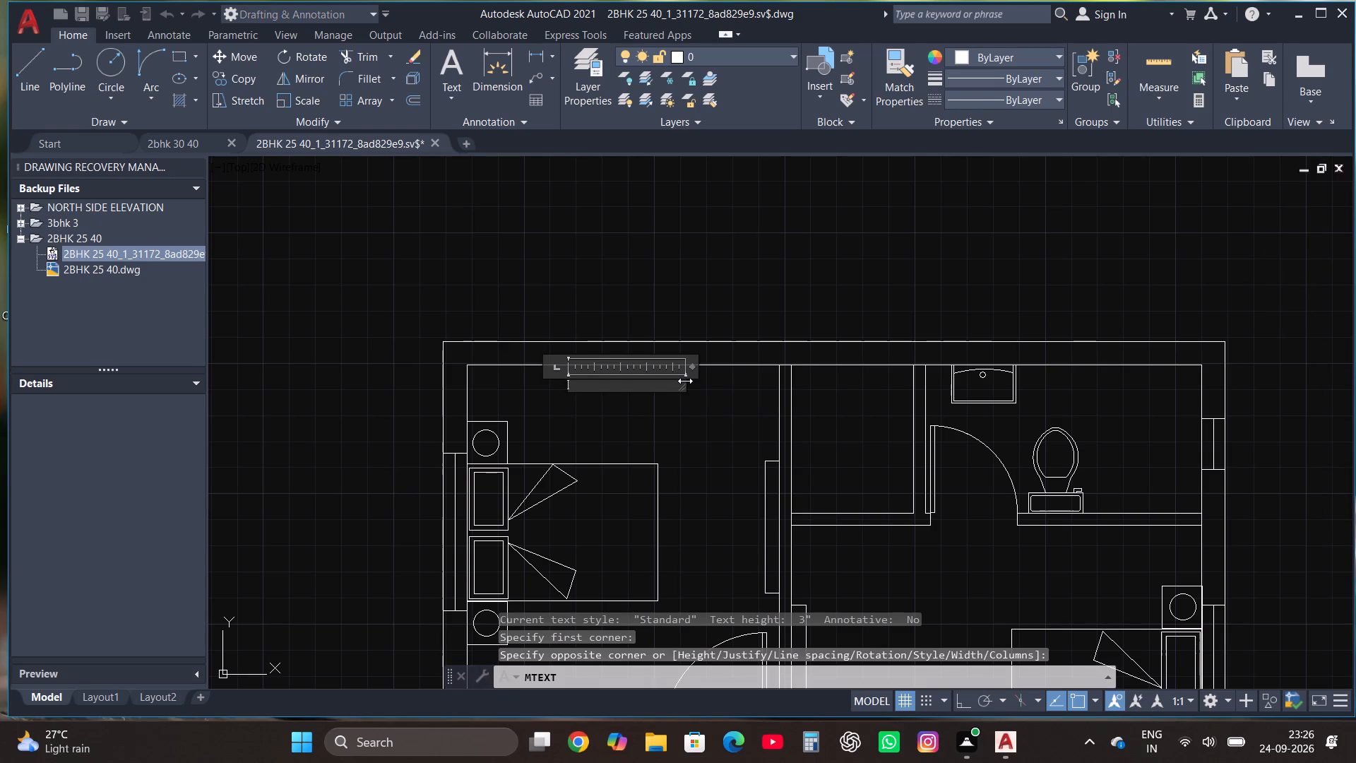
text(BEDROOM)
key(Return)
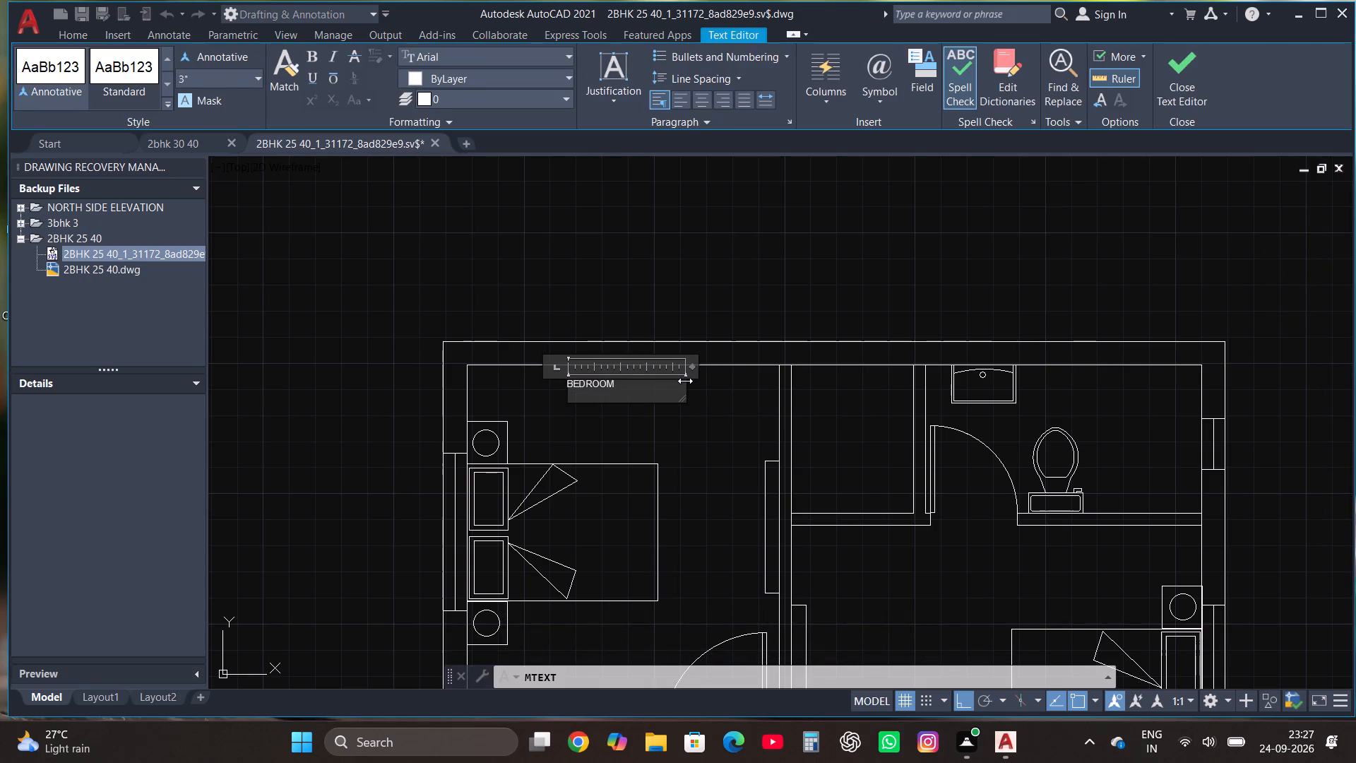
text(10'*)
text(12')
click(1194, 62)
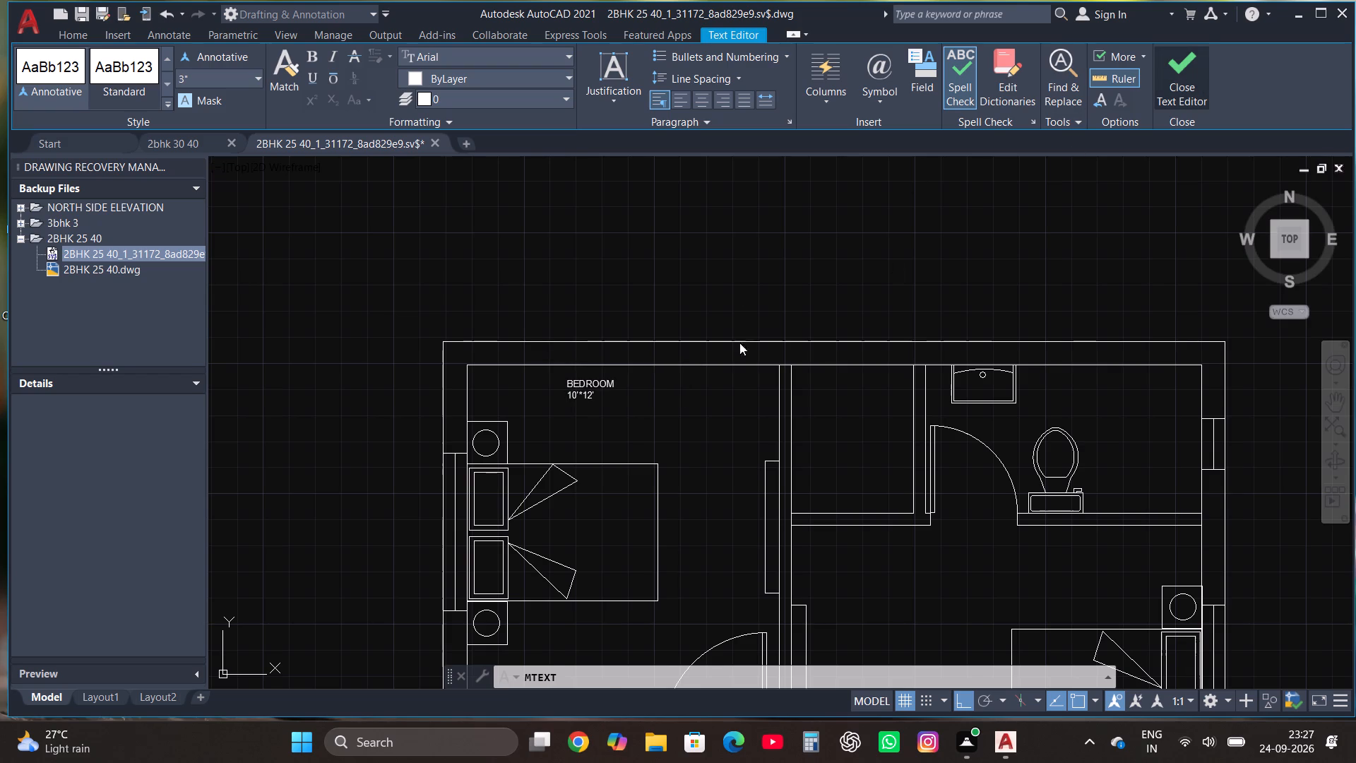
Scale the northwest bedroom's text label up to about 2.5 times its size.
click(577, 398)
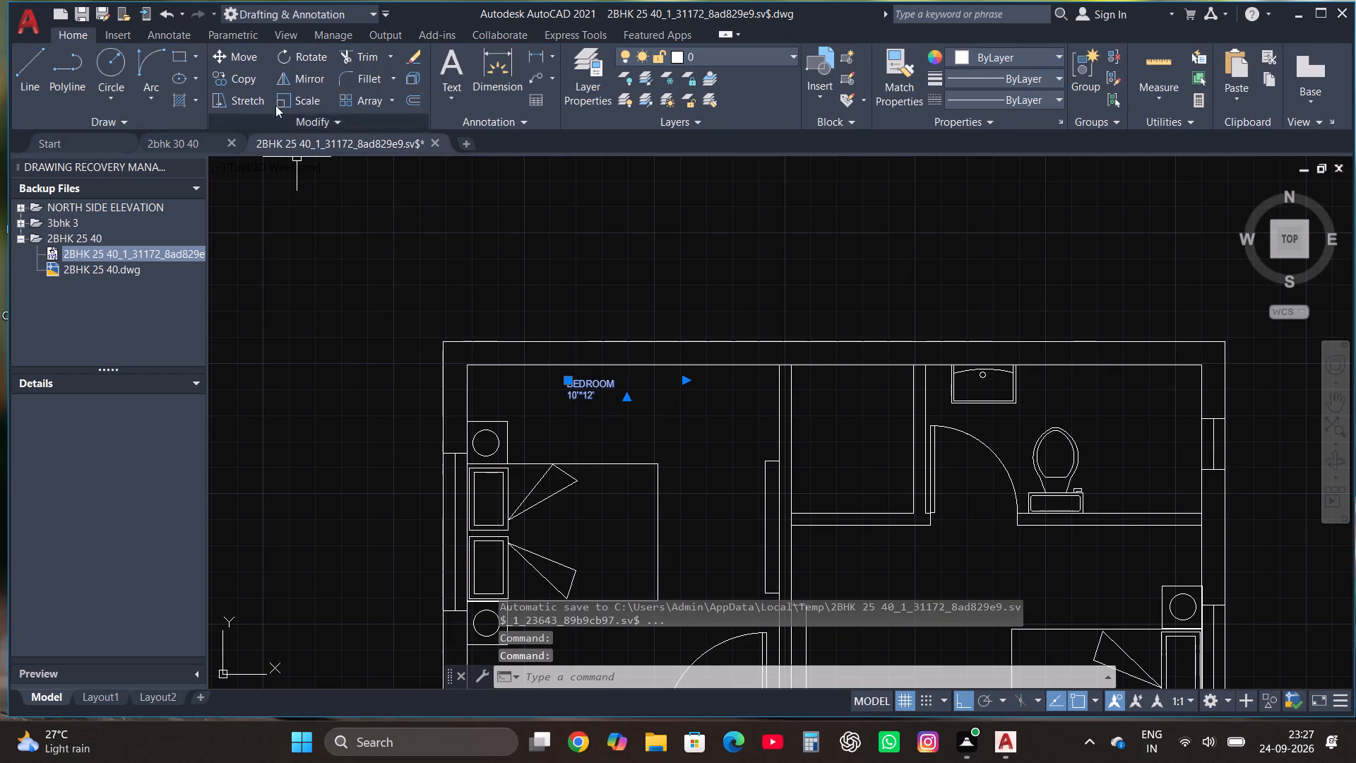
click(308, 105)
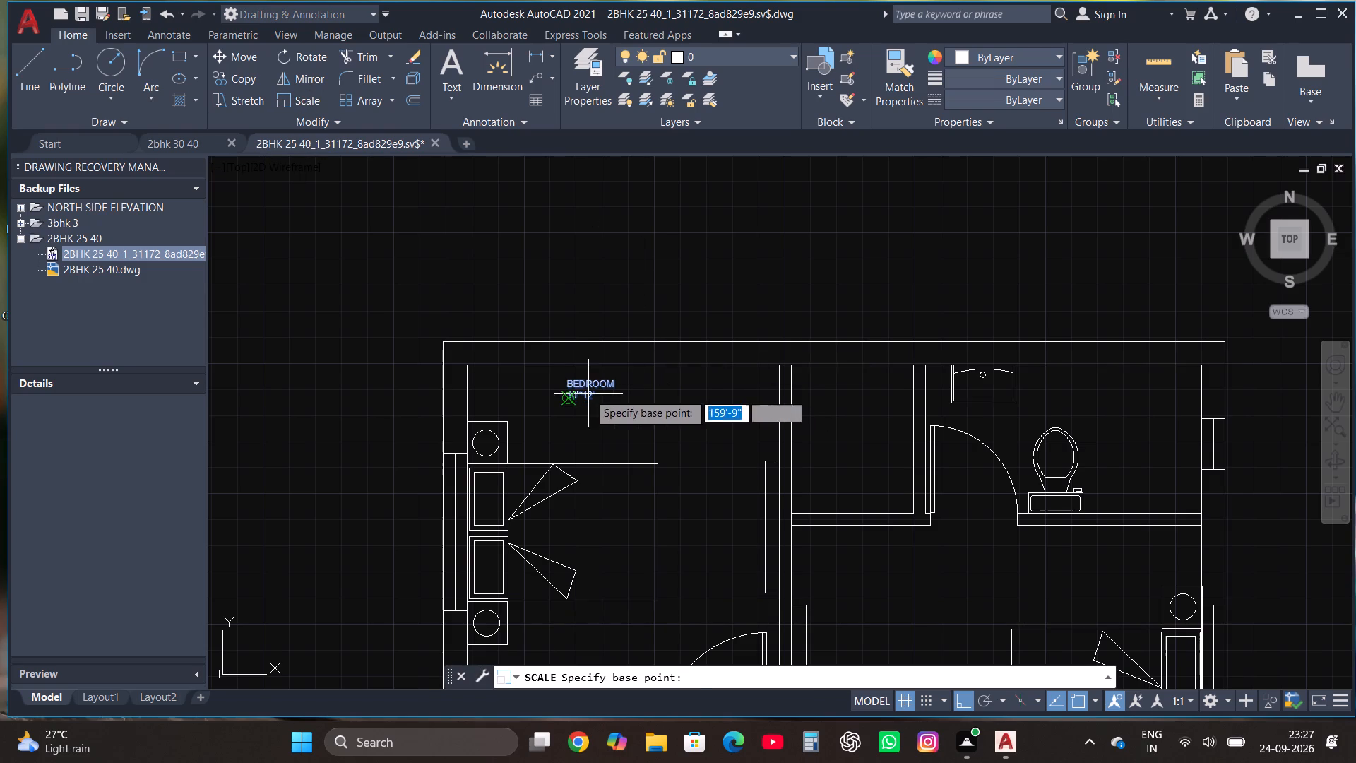
click(588, 393)
click(715, 475)
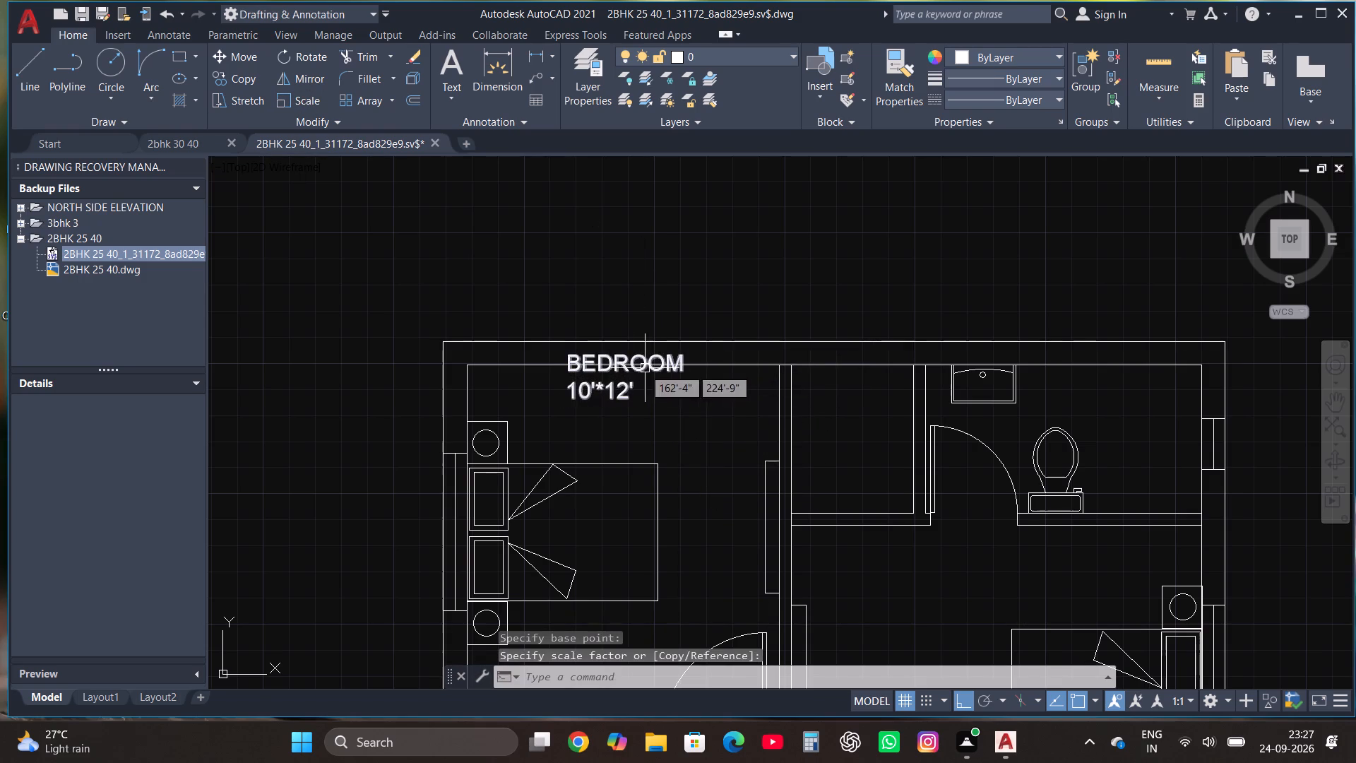
Move the enlarged bedroom label south and slightly west, into the space between the north wall and the bed.
click(622, 372)
click(242, 61)
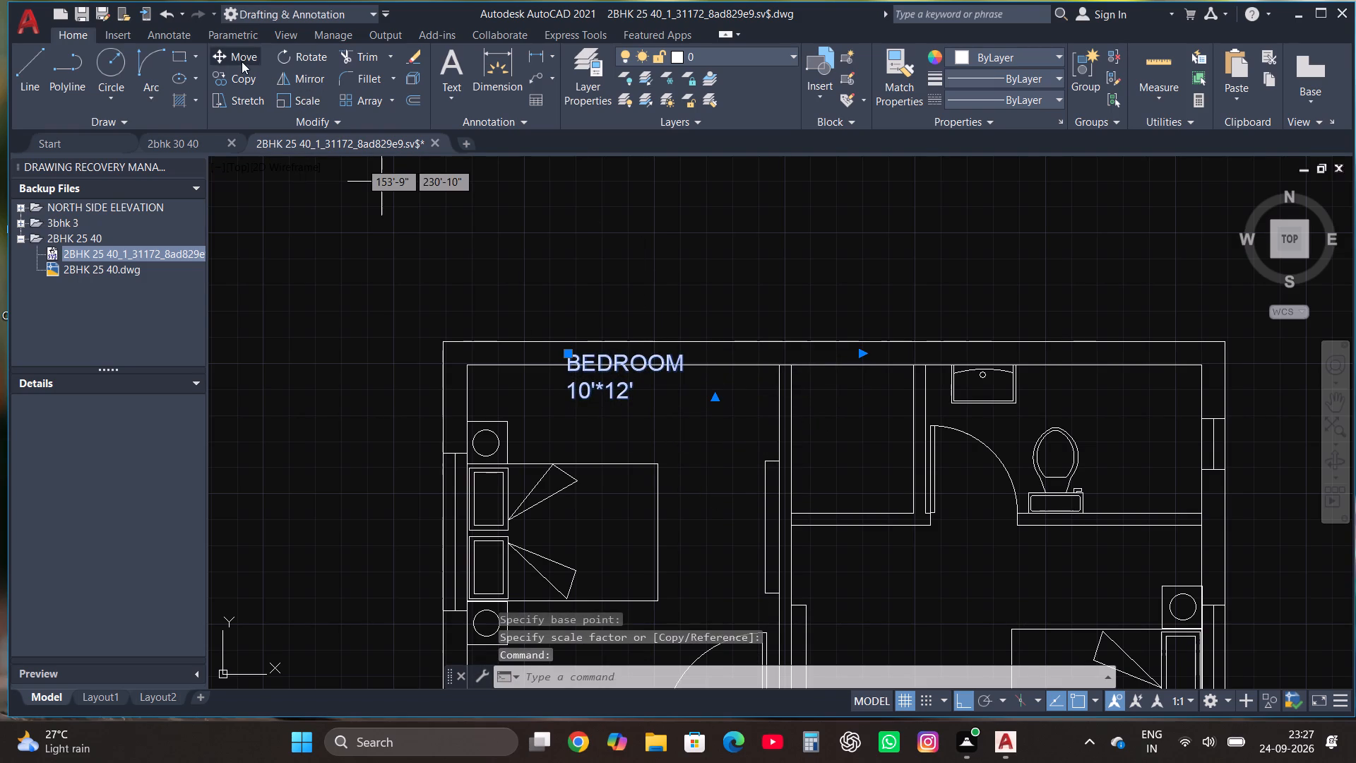
click(587, 369)
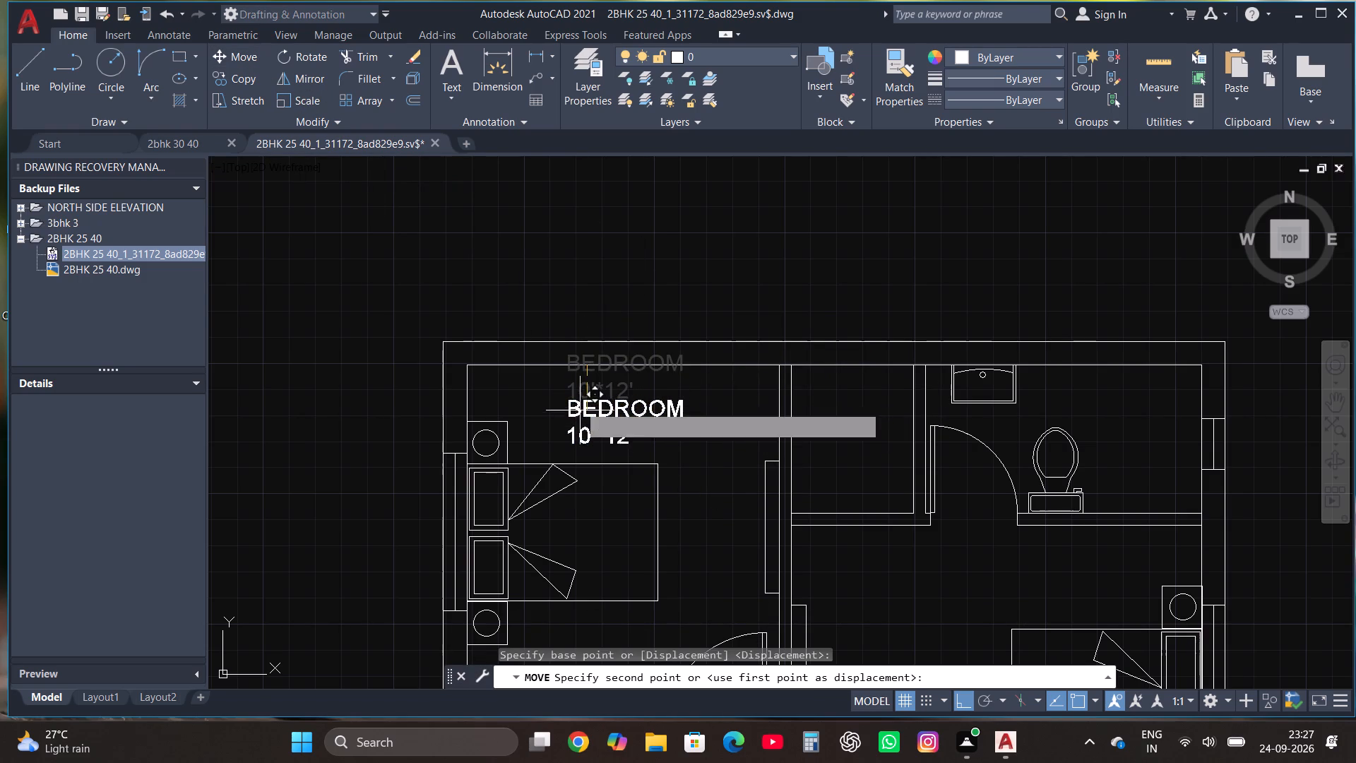
click(578, 403)
Copy the bedroom label in multiple mode into the small north room, the northeast toilet and the northeast bedroom.
click(604, 402)
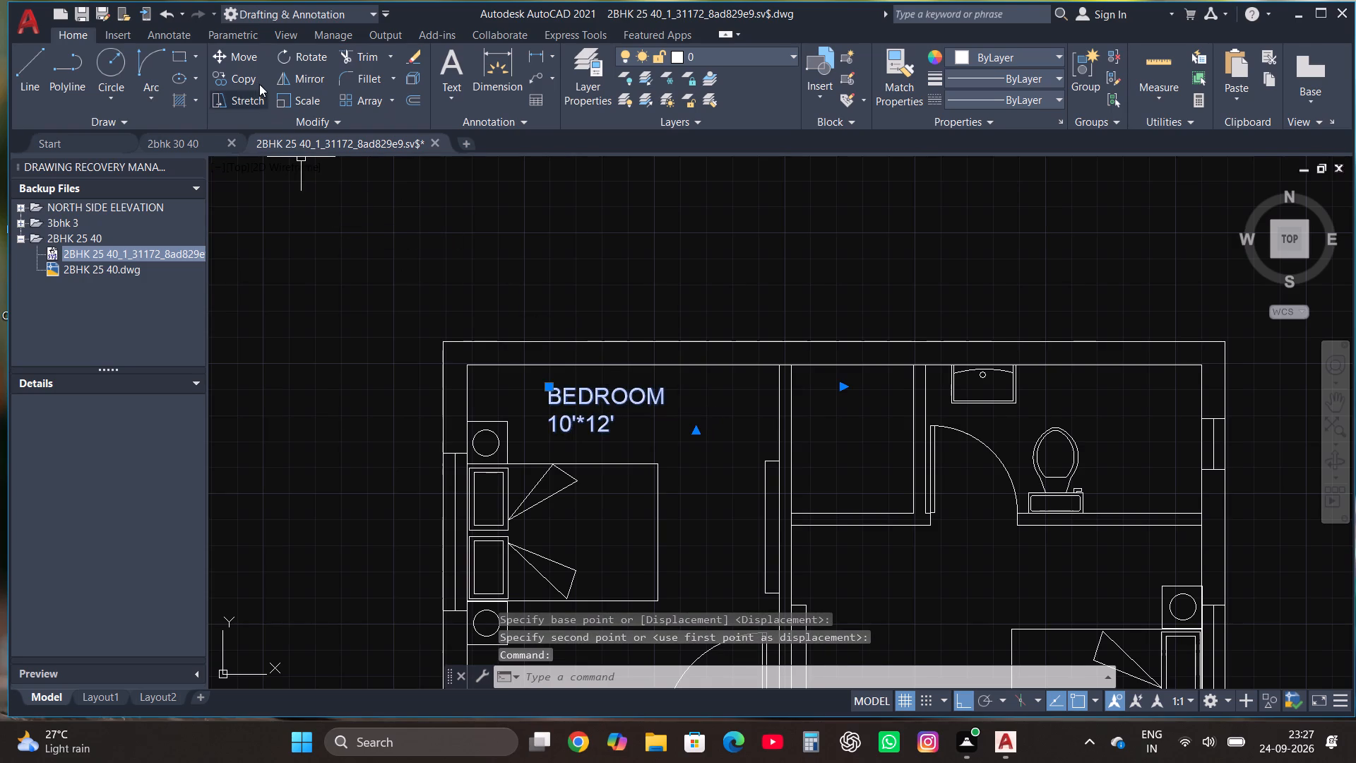
click(253, 79)
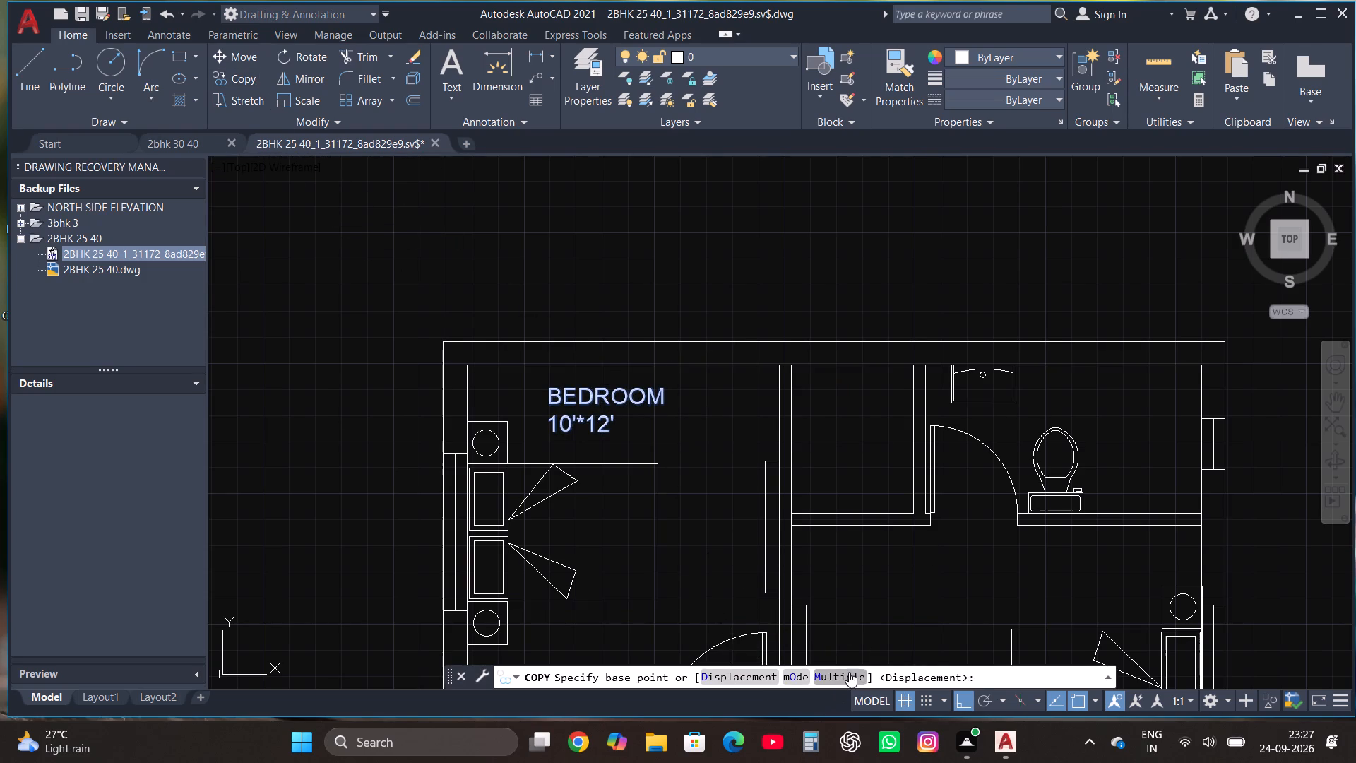
click(849, 671)
click(623, 403)
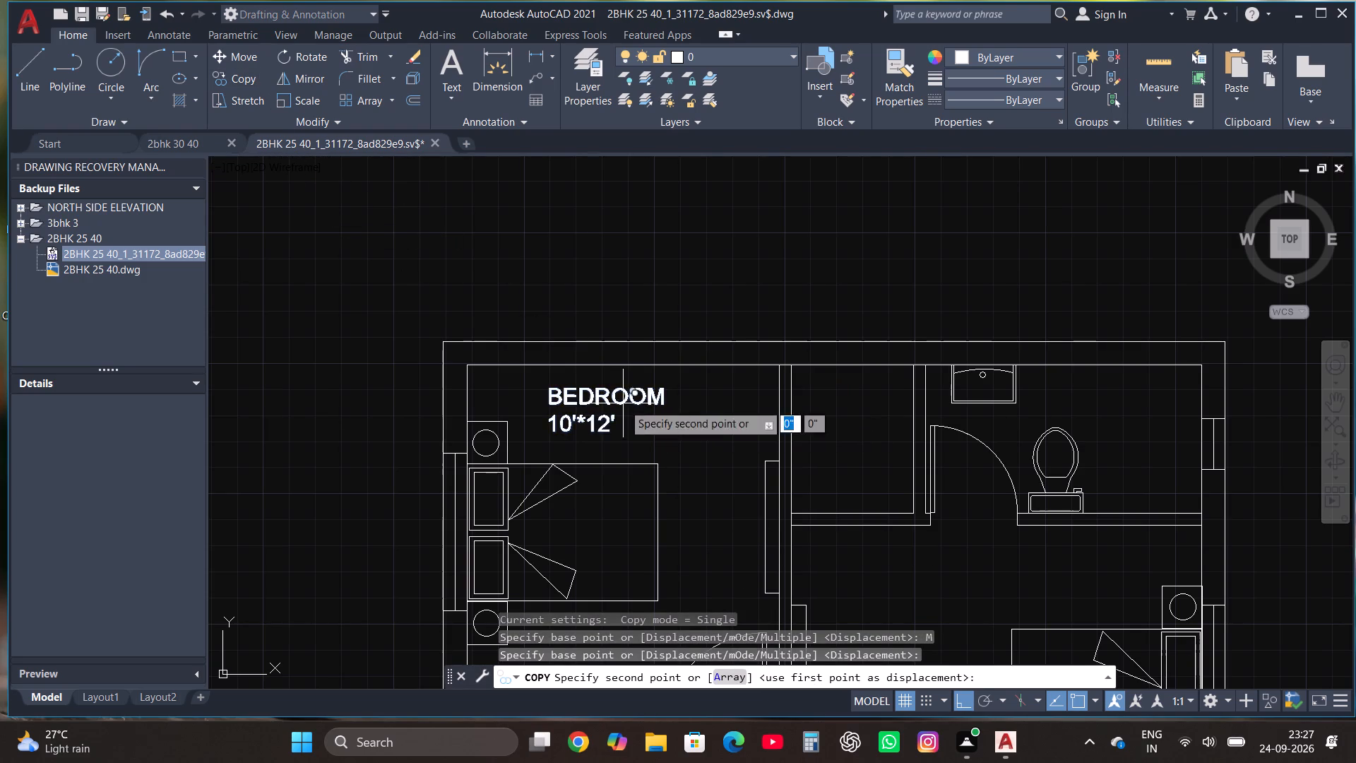
click(871, 430)
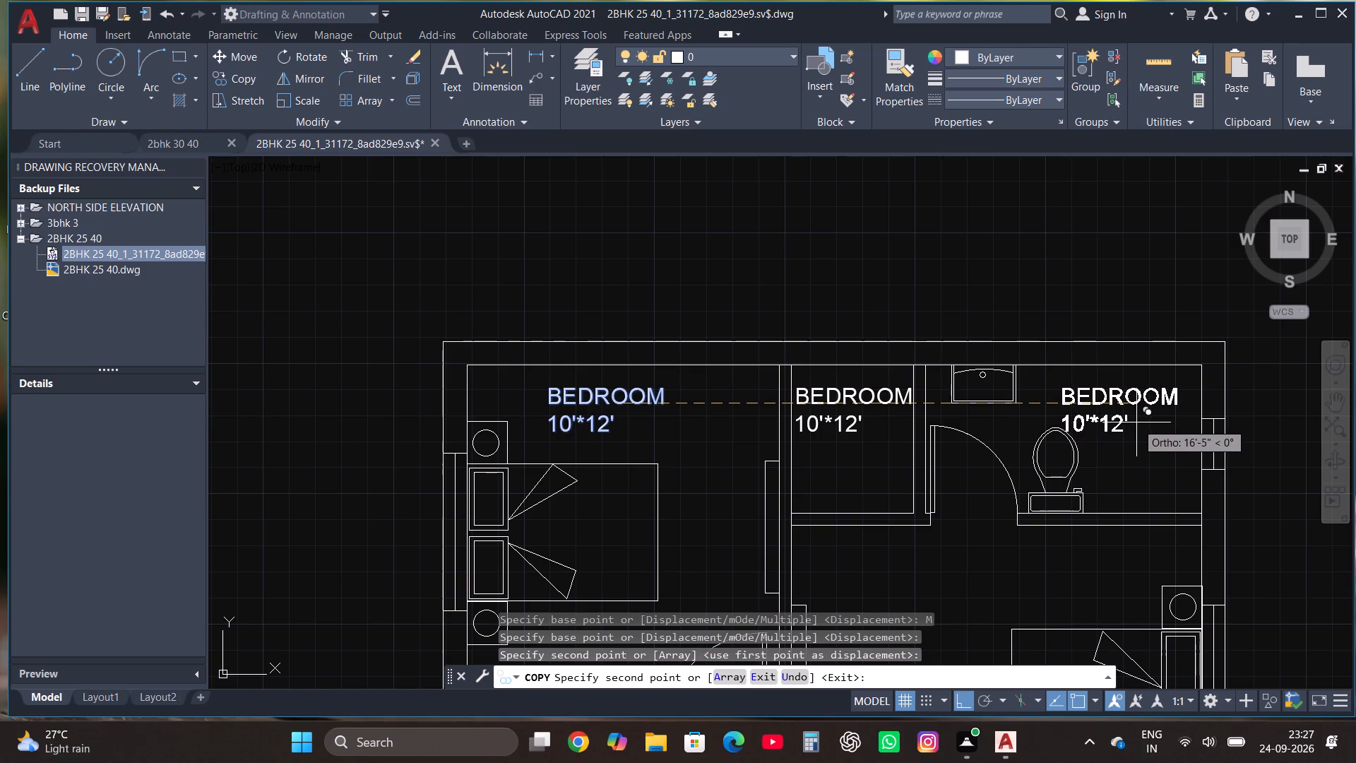
click(1151, 420)
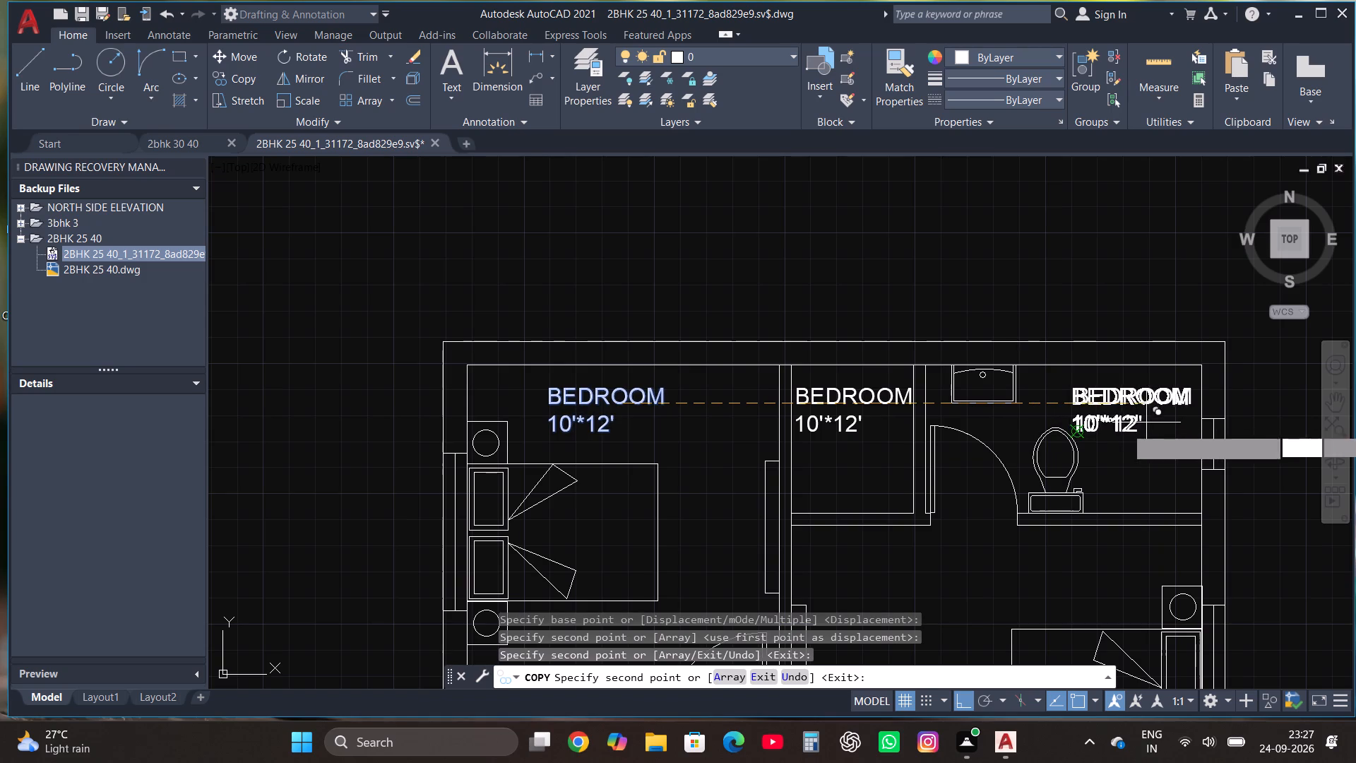
key(F8)
scroll(1019, 380, down, 2)
scroll(1069, 451, up, 2)
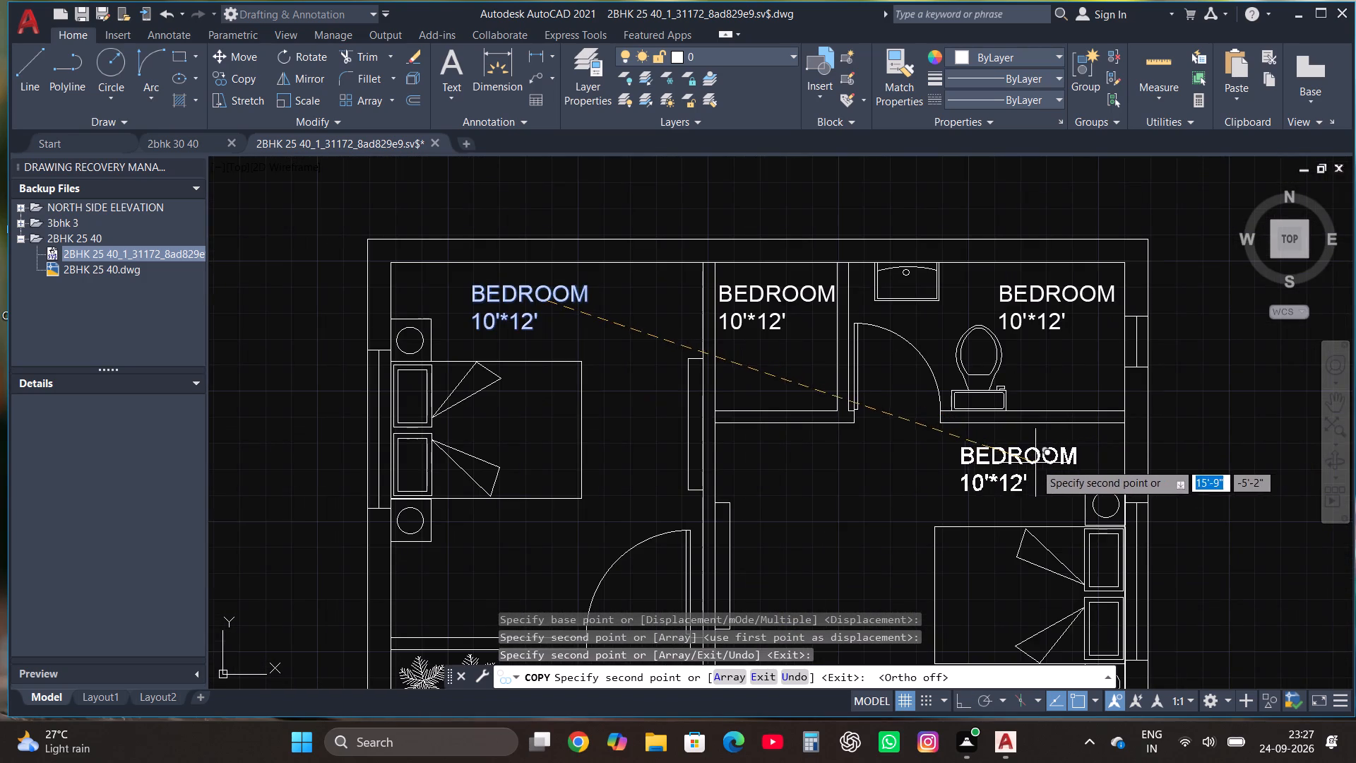
click(1019, 473)
Copy the bedroom label into the dining area, the passage east of the staircase, the southern toilet and the kitchen.
scroll(1030, 382, down, 1)
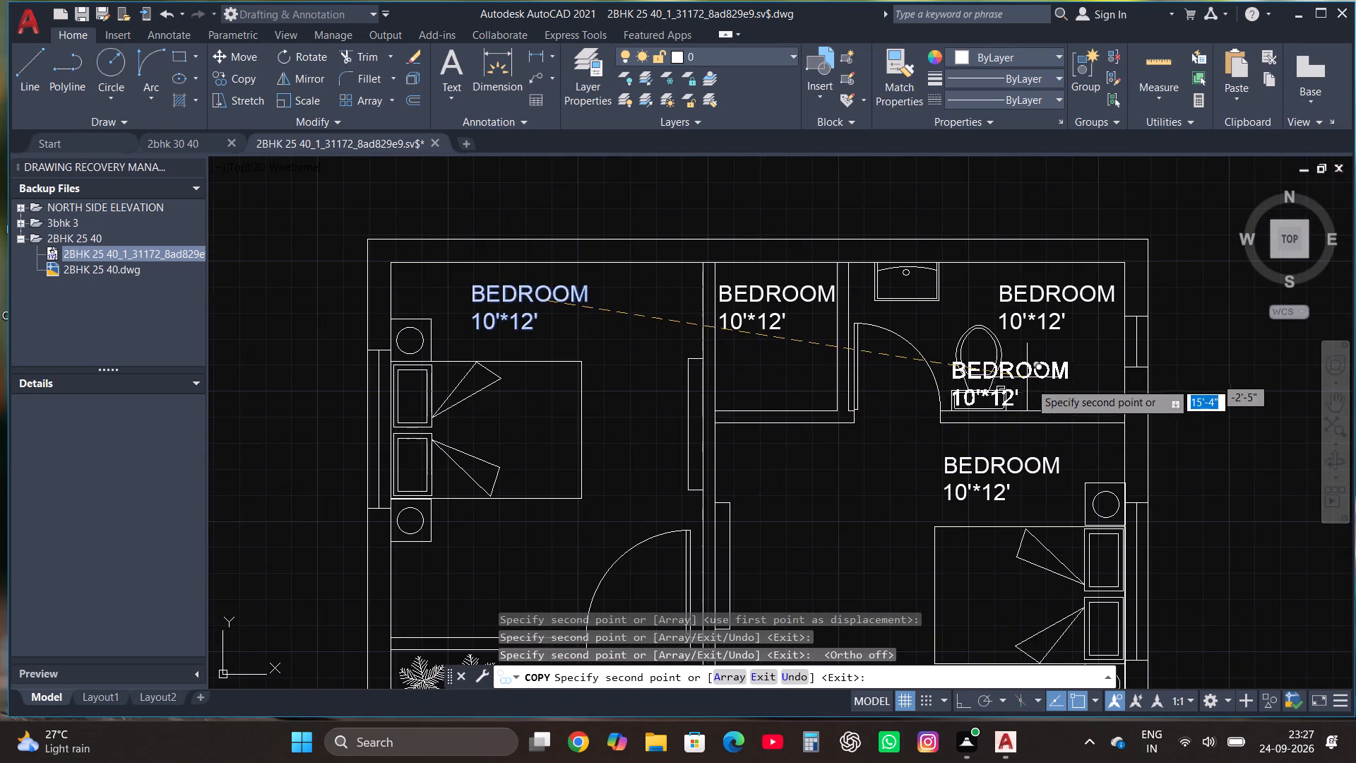
scroll(1031, 384, down, 2)
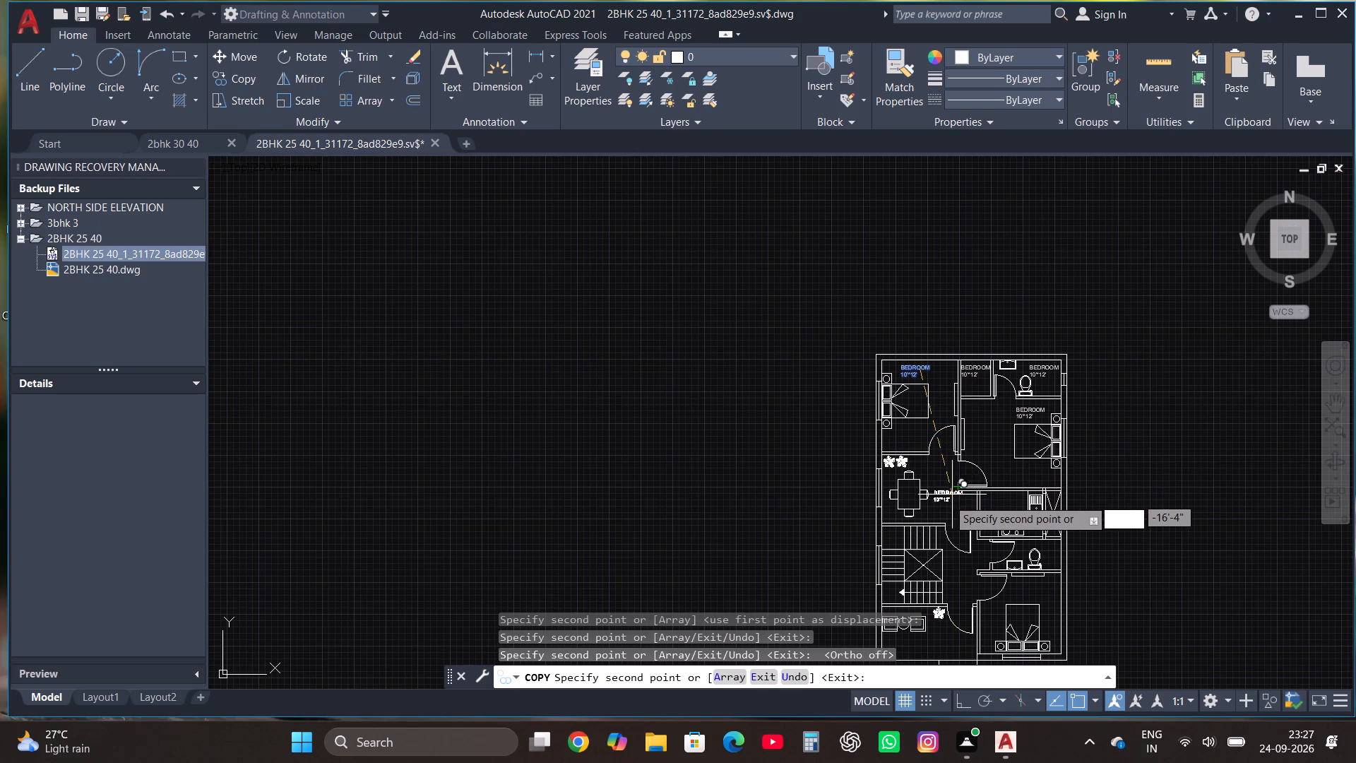
scroll(947, 499, up, 3)
click(924, 389)
scroll(953, 357, down, 1)
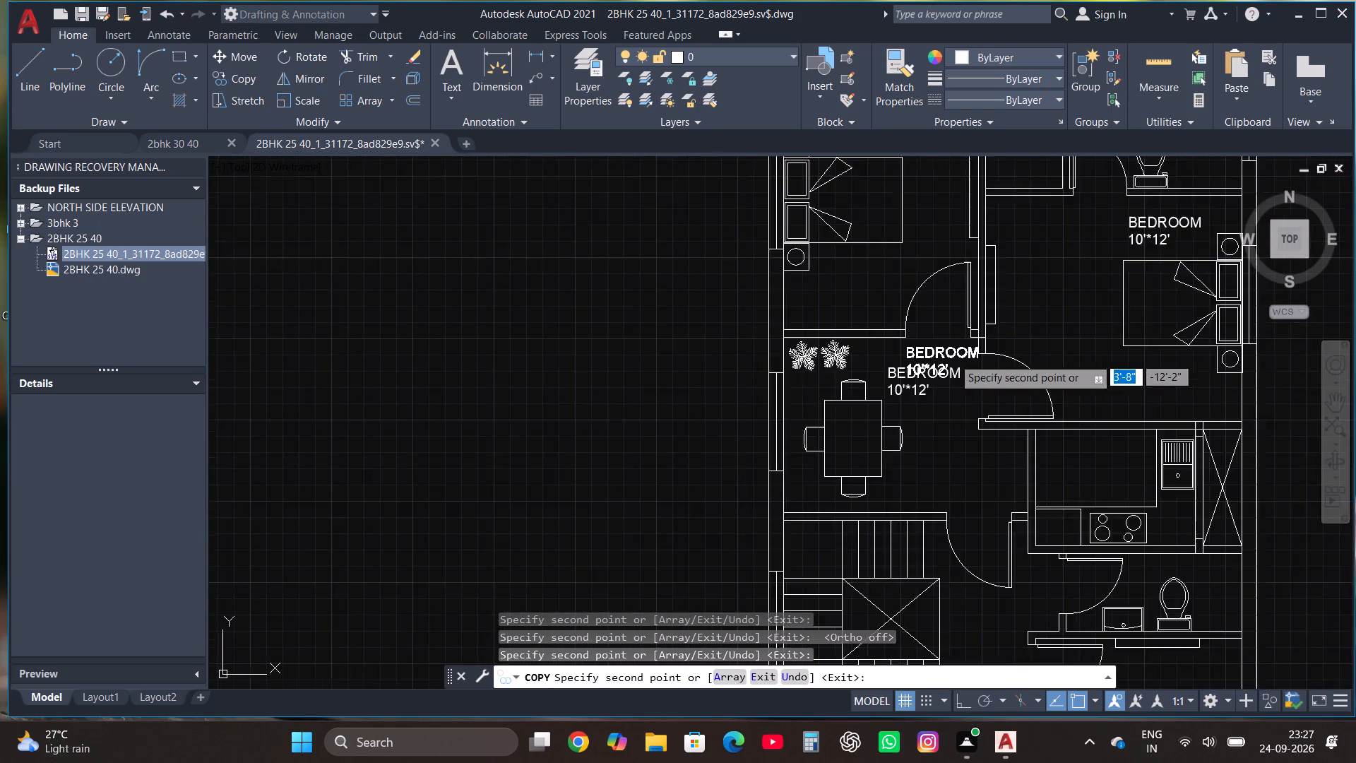
scroll(954, 357, down, 2)
scroll(968, 466, up, 4)
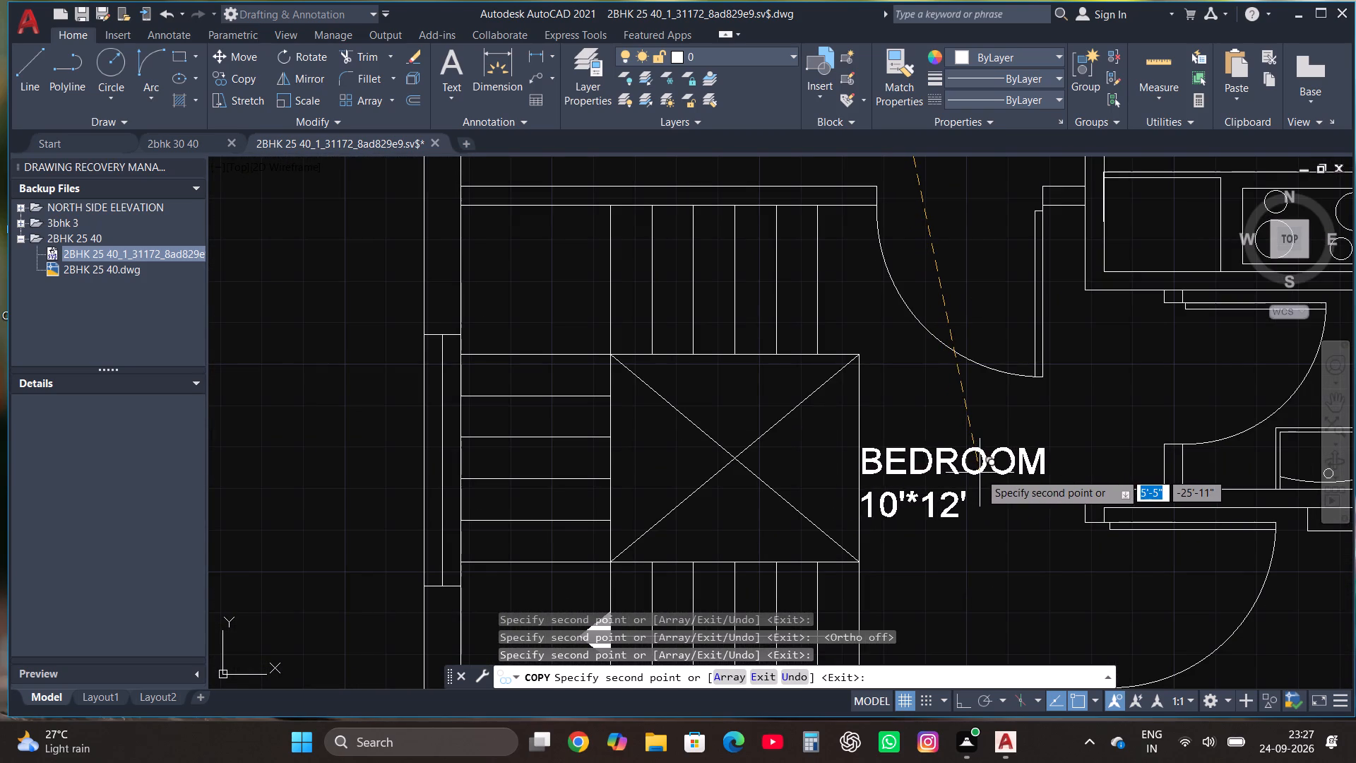
click(980, 473)
scroll(933, 467, down, 3)
scroll(1067, 444, up, 3)
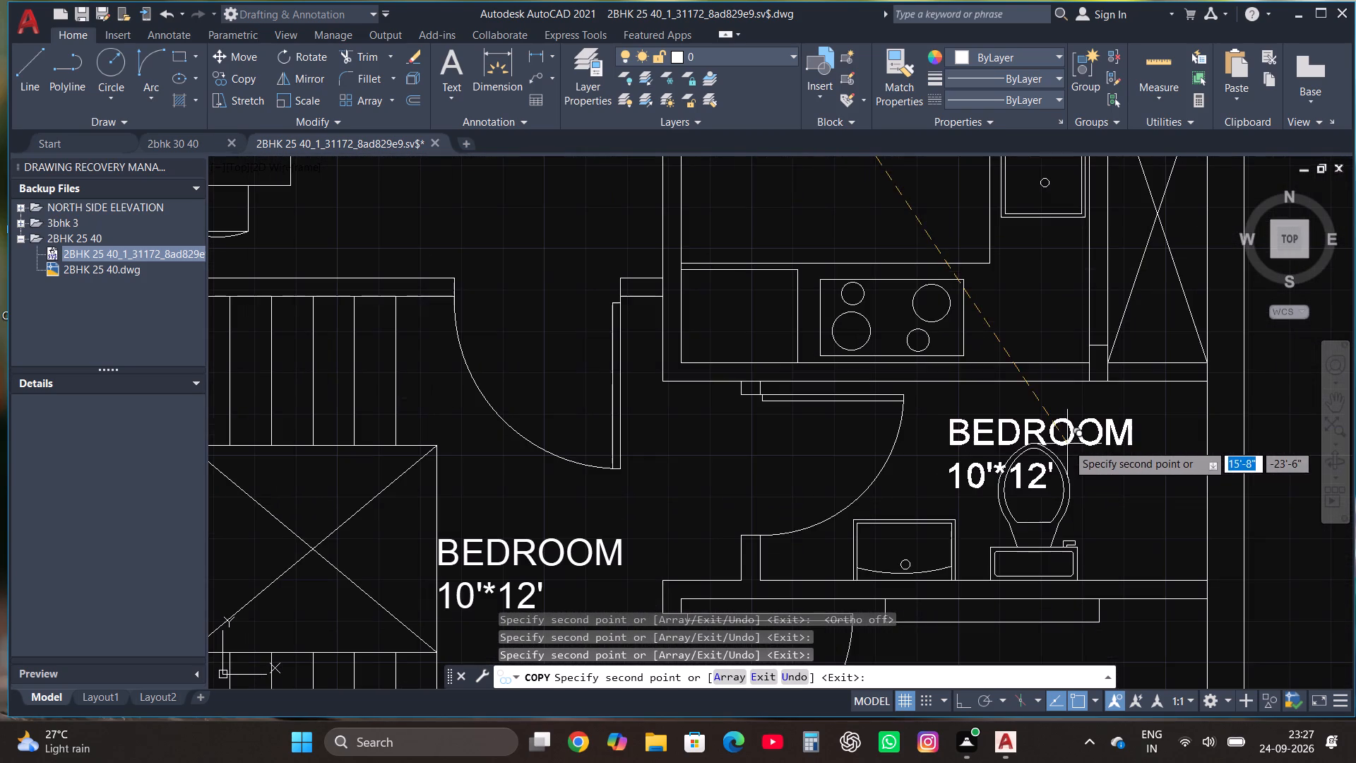
click(1072, 415)
scroll(941, 532, down, 3)
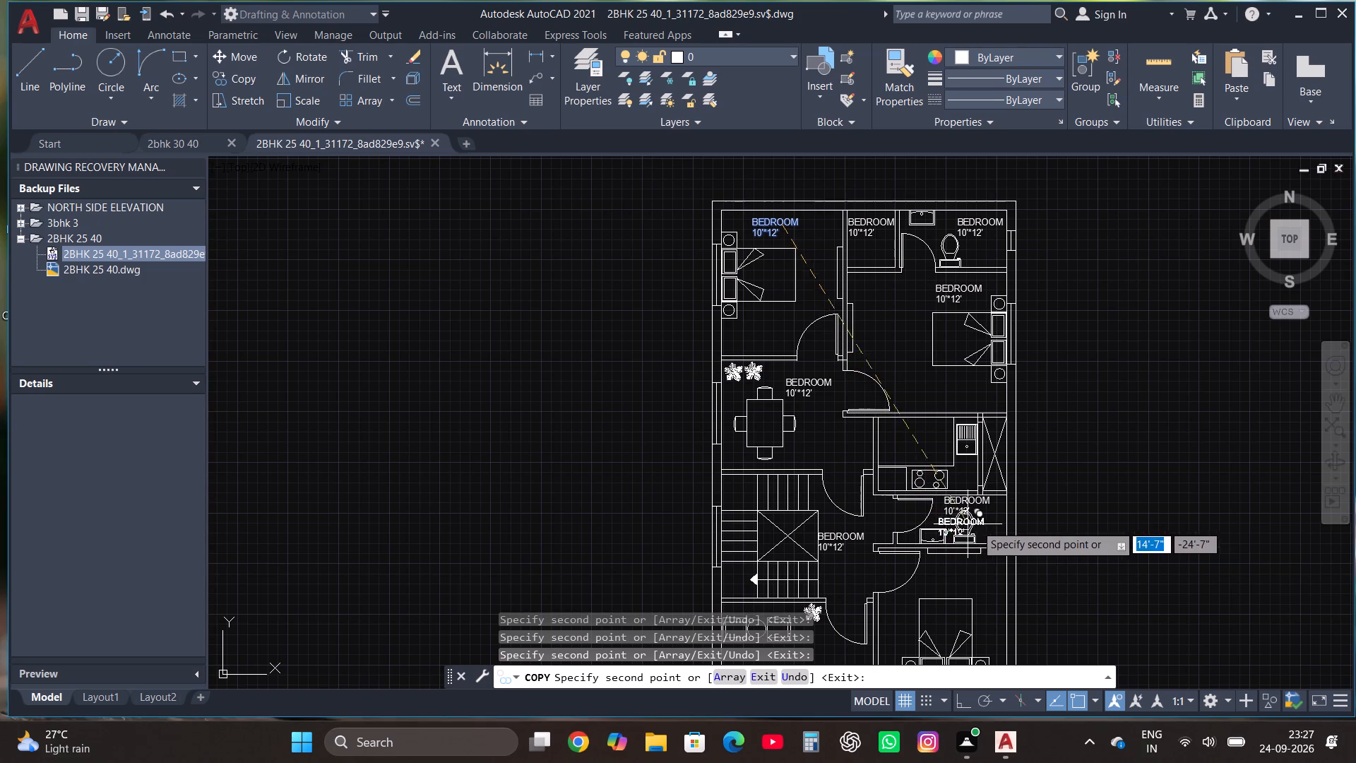
click(920, 436)
Copy the label into the southeast bedroom, the southwest sitting area and outside the east wall beside the duct, ending the copying.
scroll(1007, 446, down, 1)
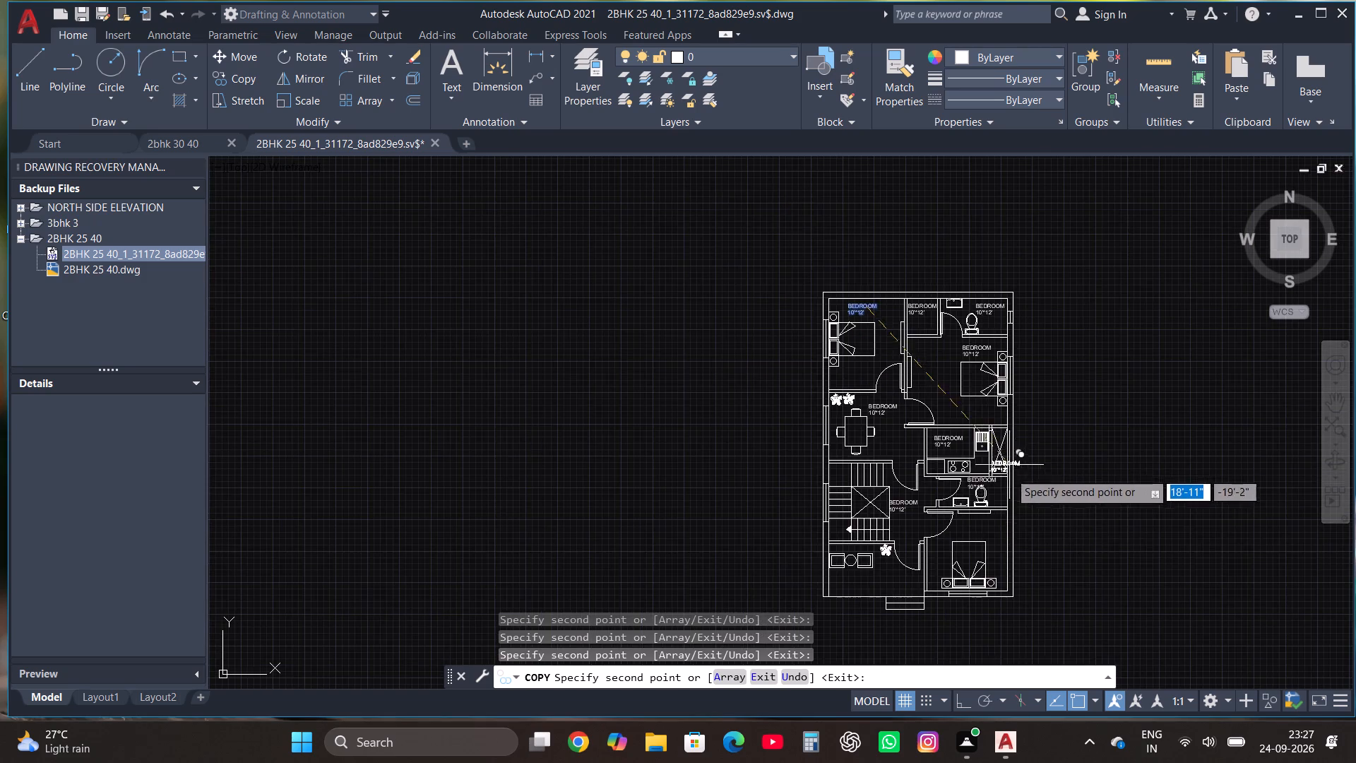
scroll(968, 531, up, 2)
click(994, 519)
scroll(1002, 477, down, 2)
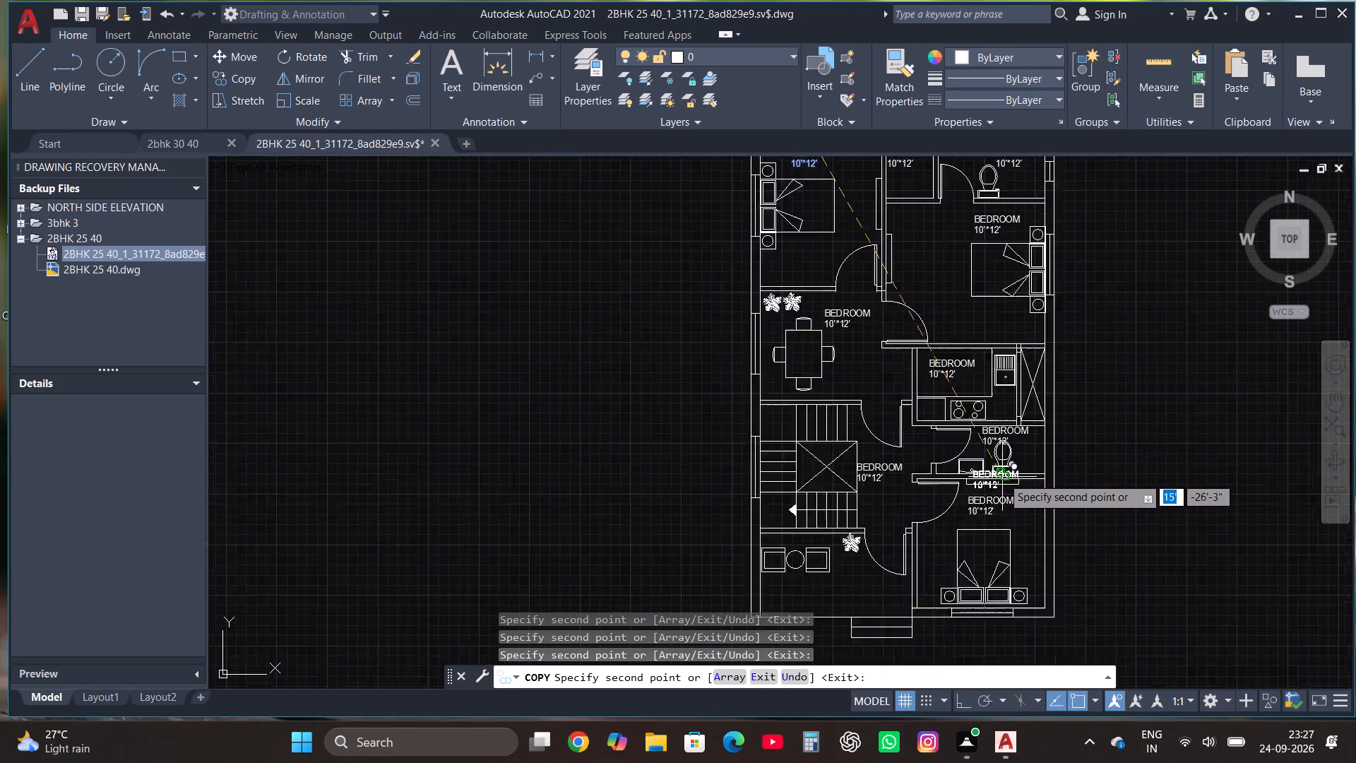
scroll(941, 546, up, 3)
click(784, 547)
scroll(790, 555, down, 3)
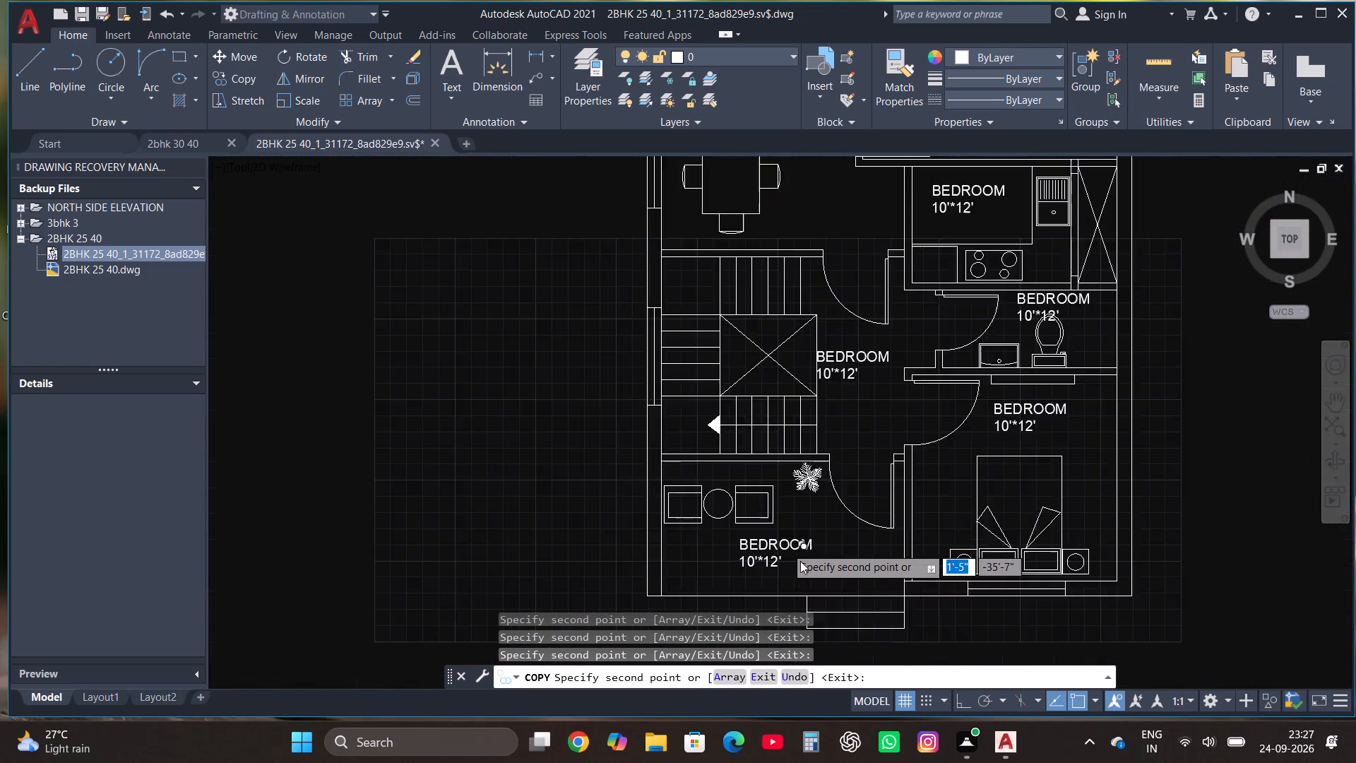
scroll(931, 424, up, 3)
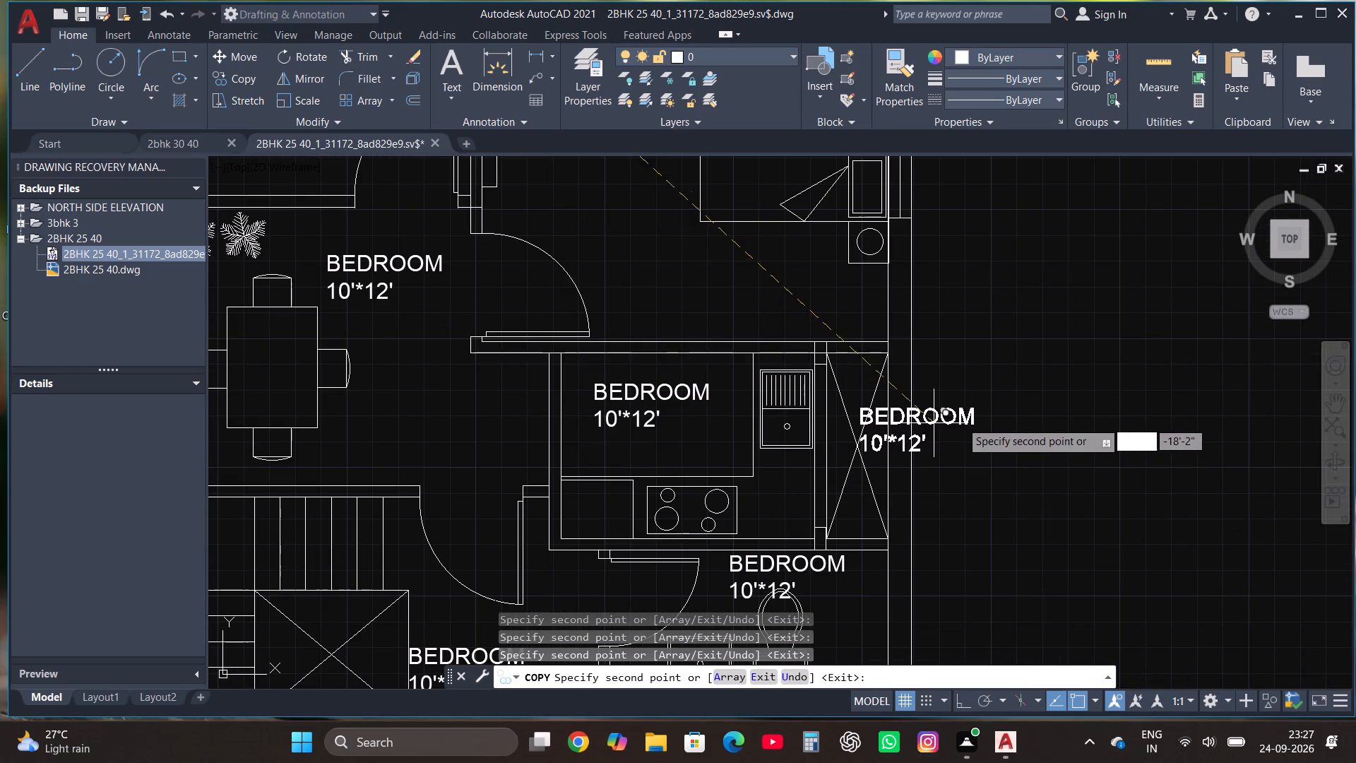
click(1018, 437)
key(Escape)
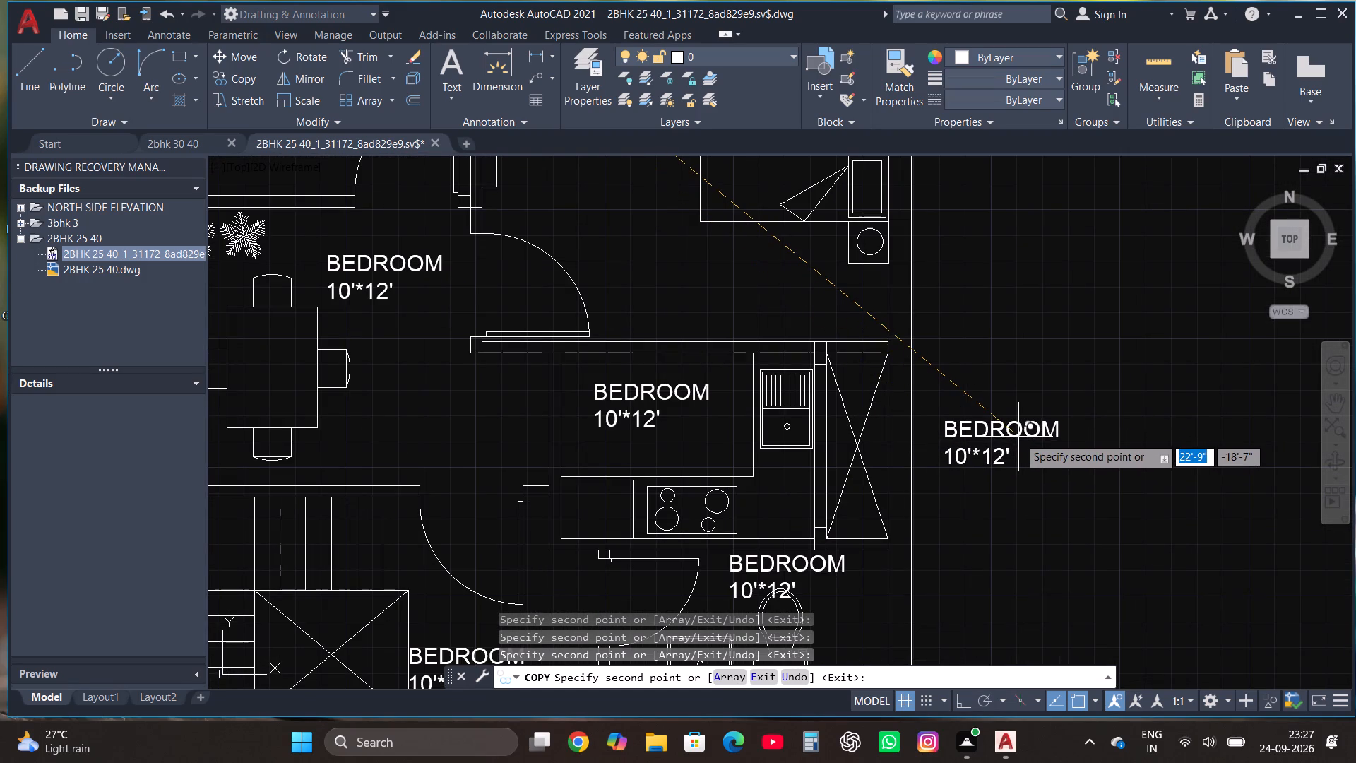
Replace the text of the label outside the east wall with "DUCT" and "2'6"*6'8"" on two lines.
click(968, 430)
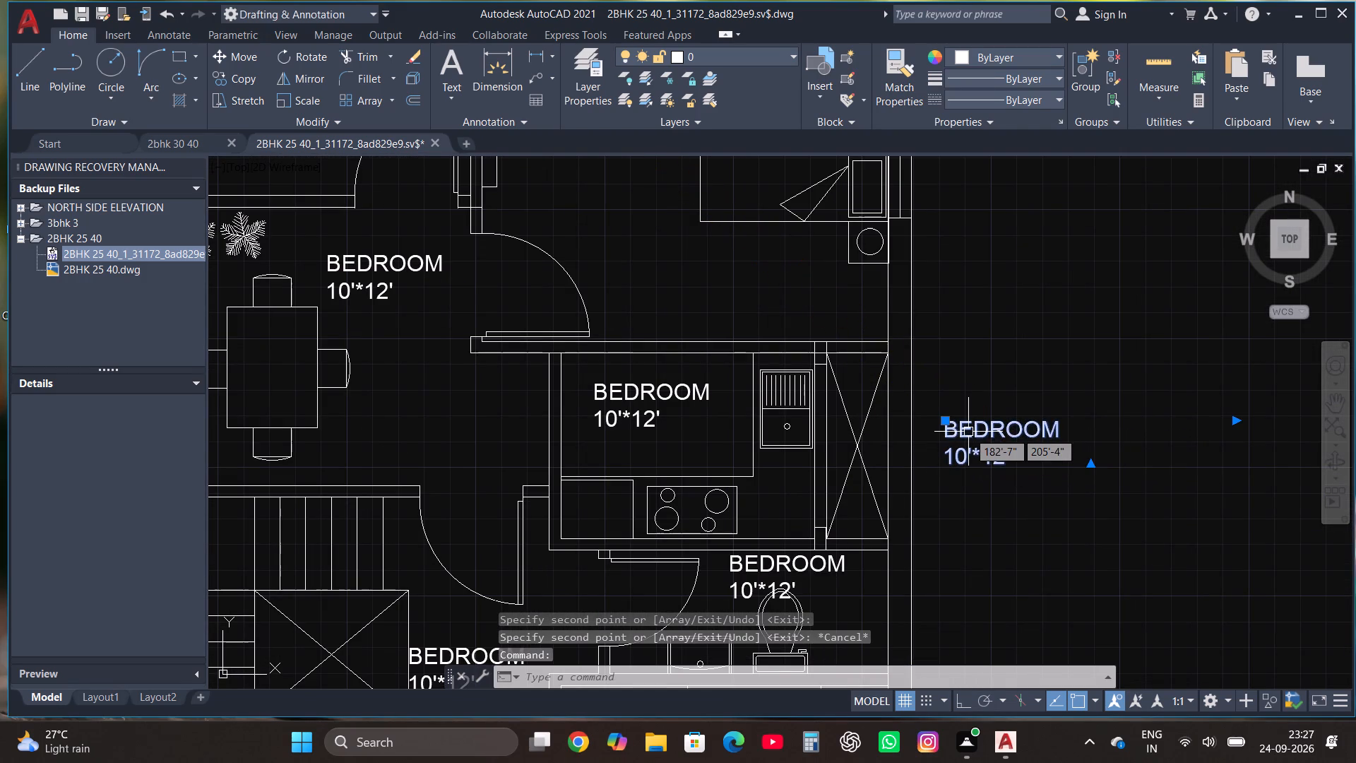
right_click(968, 432)
click(1040, 295)
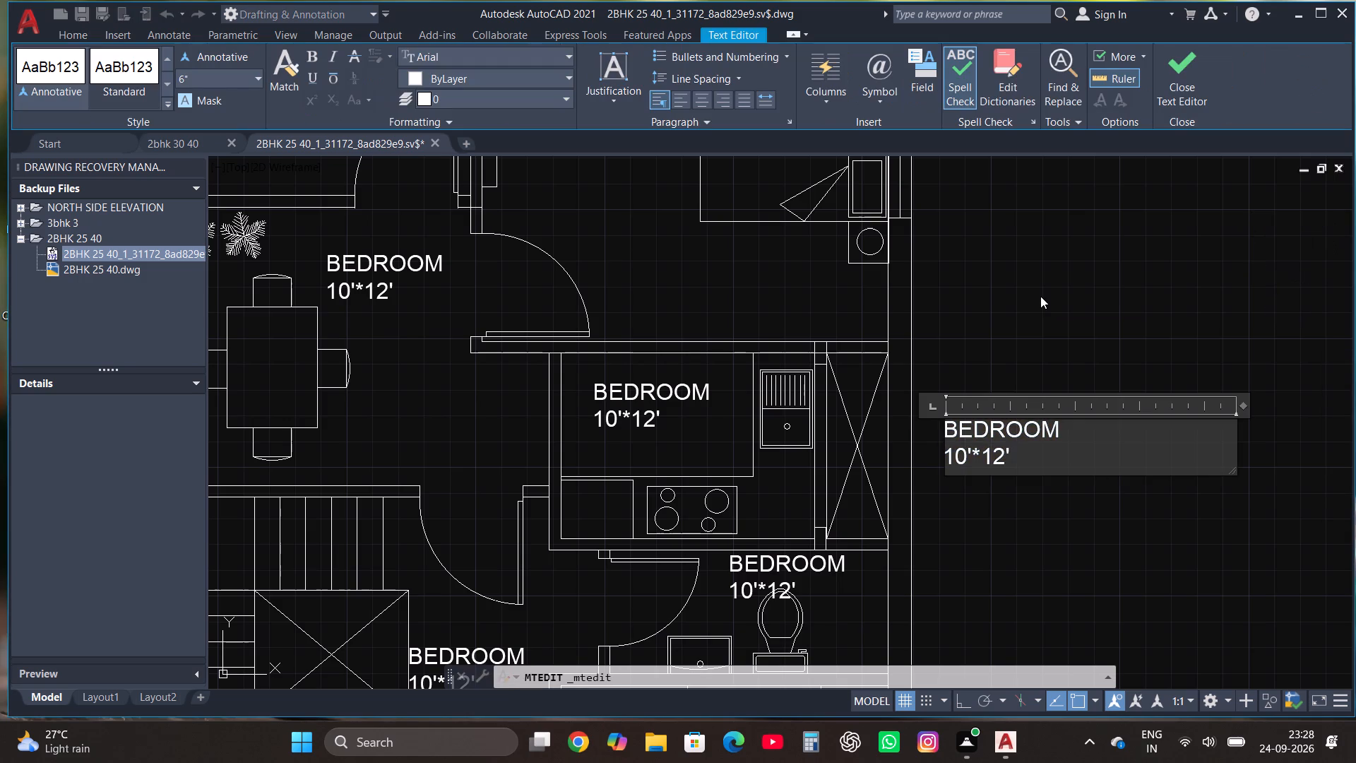
click(1040, 457)
key(BackSpace)
key(BackSpace)
key(BackSpace)
key(BackSpace)
key(BackSpace)
key(BackSpace)
key(BackSpace)
key(BackSpace)
key(BackSpace)
key(BackSpace)
key(BackSpace)
key(BackSpace)
key(BackSpace)
key(BackSpace)
key(BackSpace)
key(BackSpace)
key(BackSpace)
key(BackSpace)
key(BackSpace)
key(BackSpace)
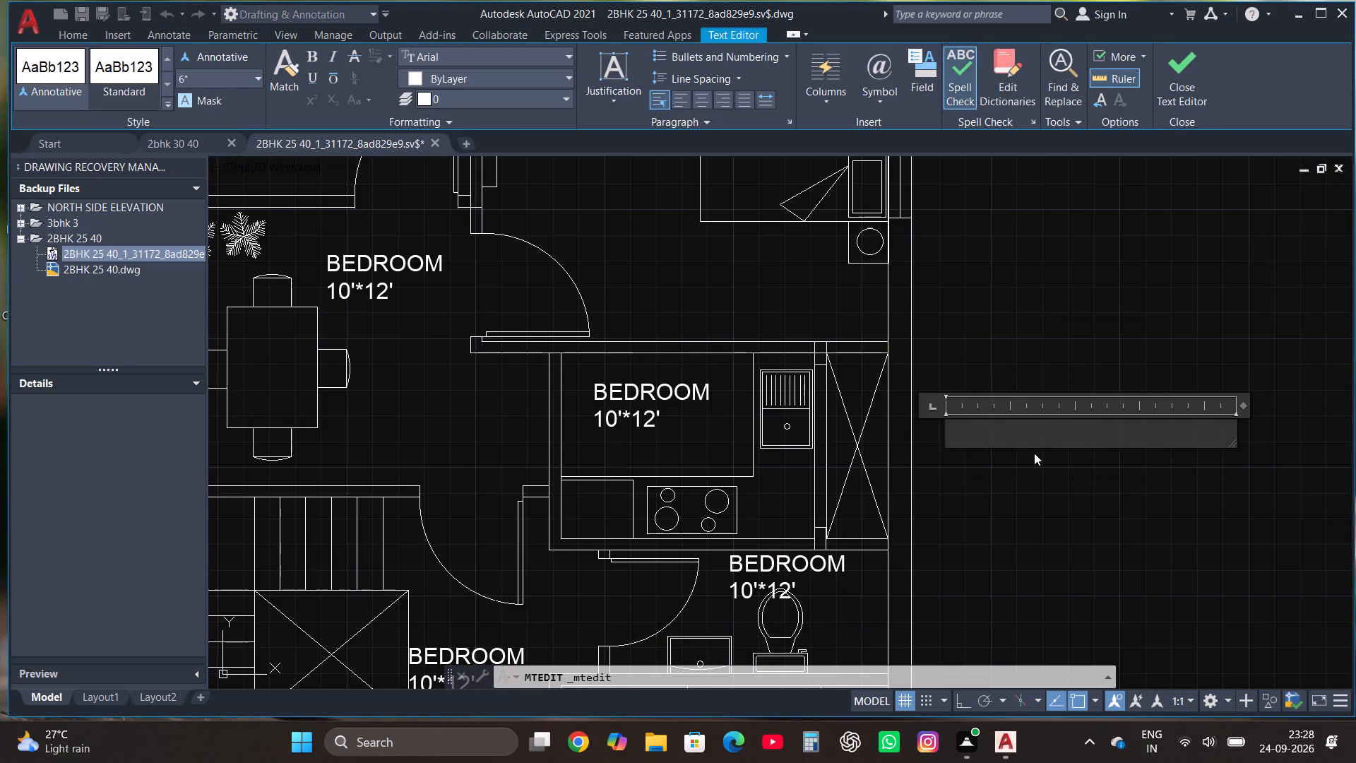
text(DUCT)
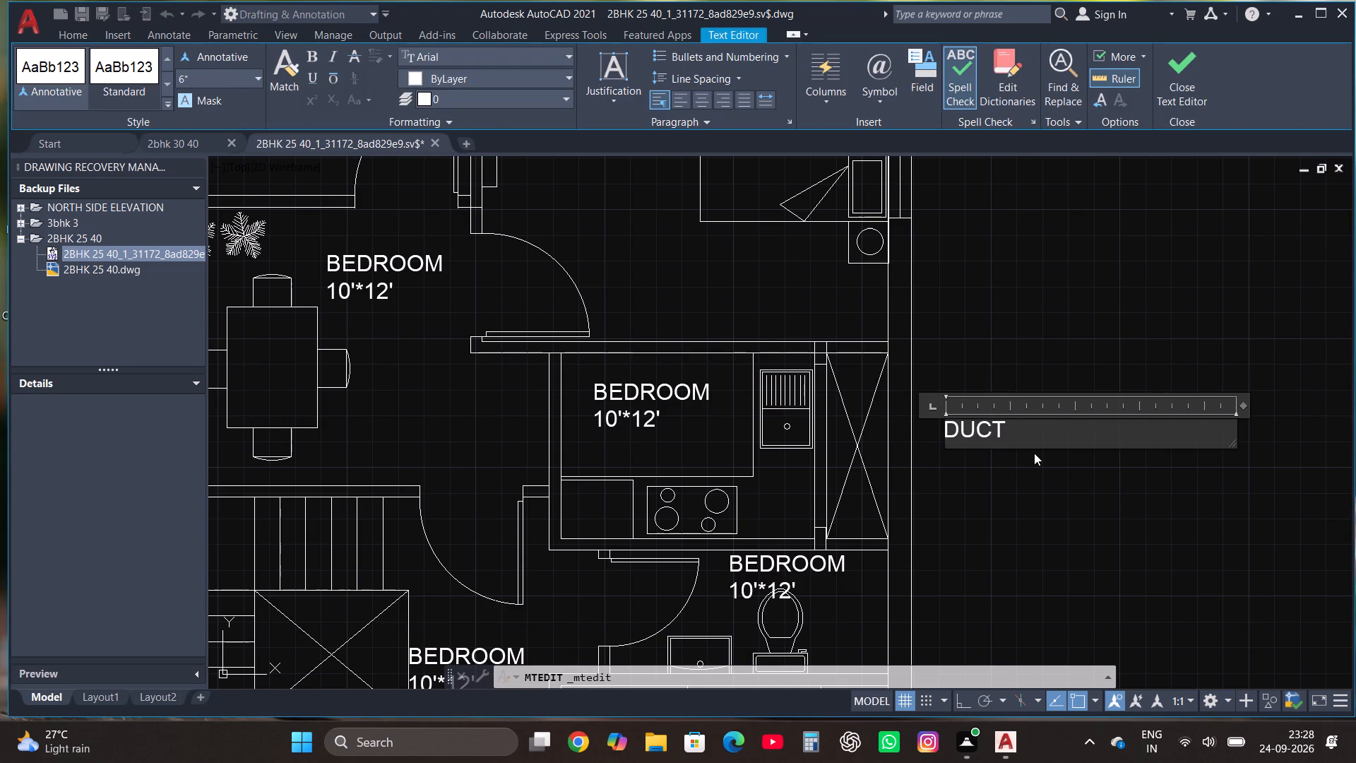
key(Return)
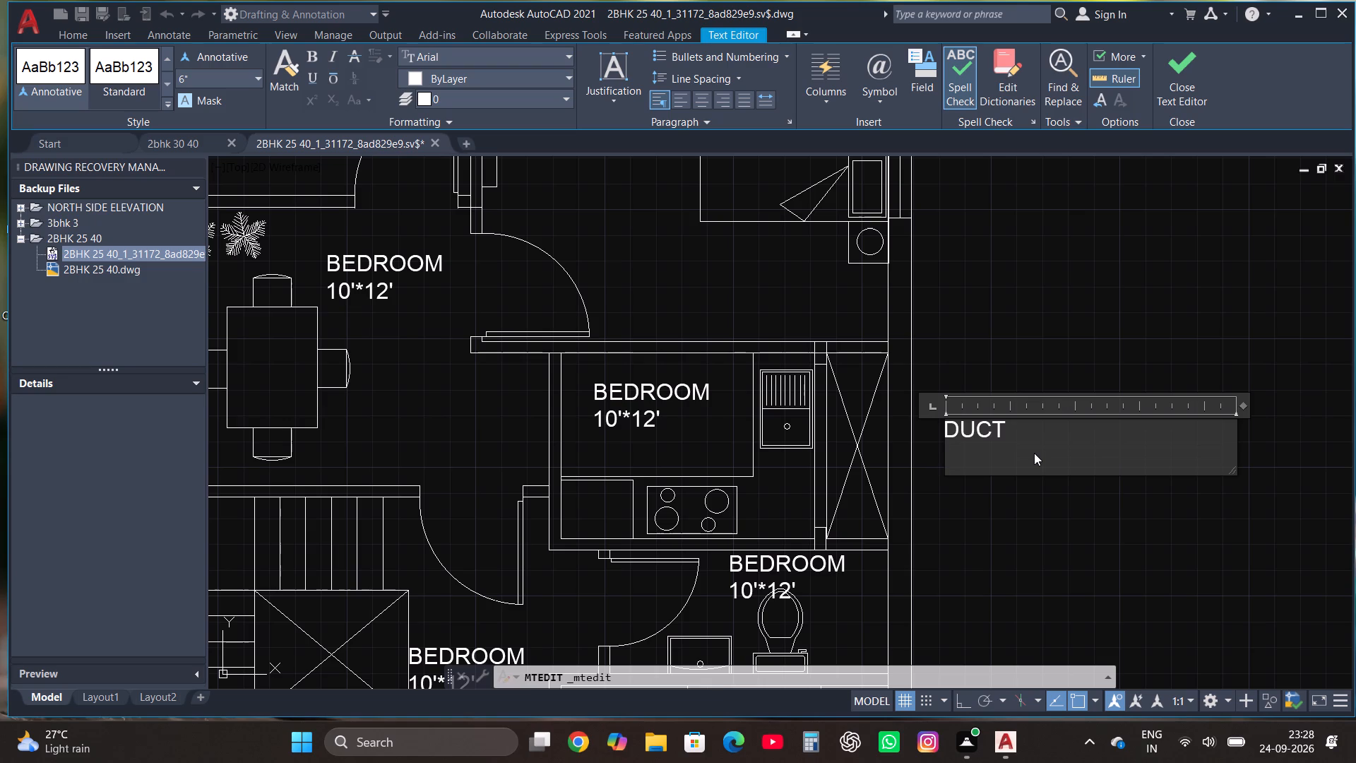
text(2'6"*)
text(6'8)
key(shift+quotedbl)
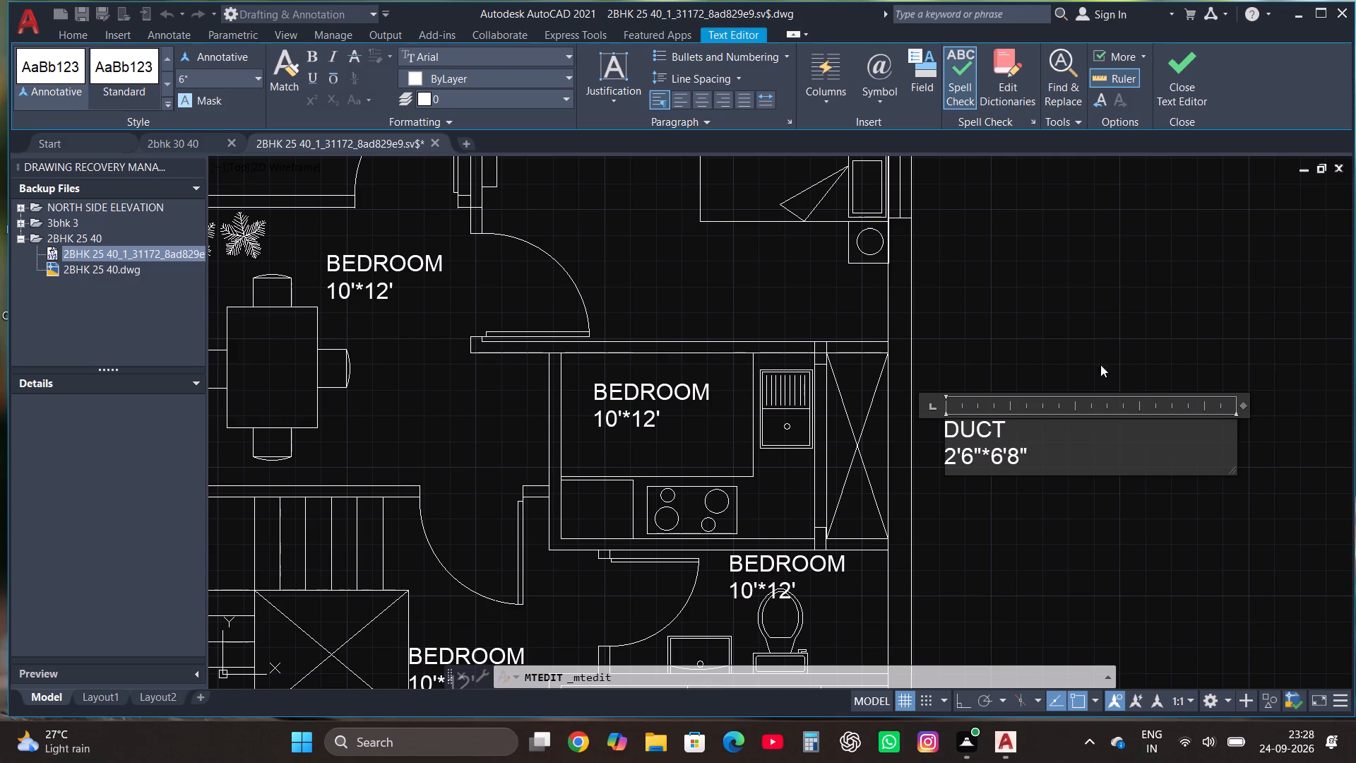
click(1191, 76)
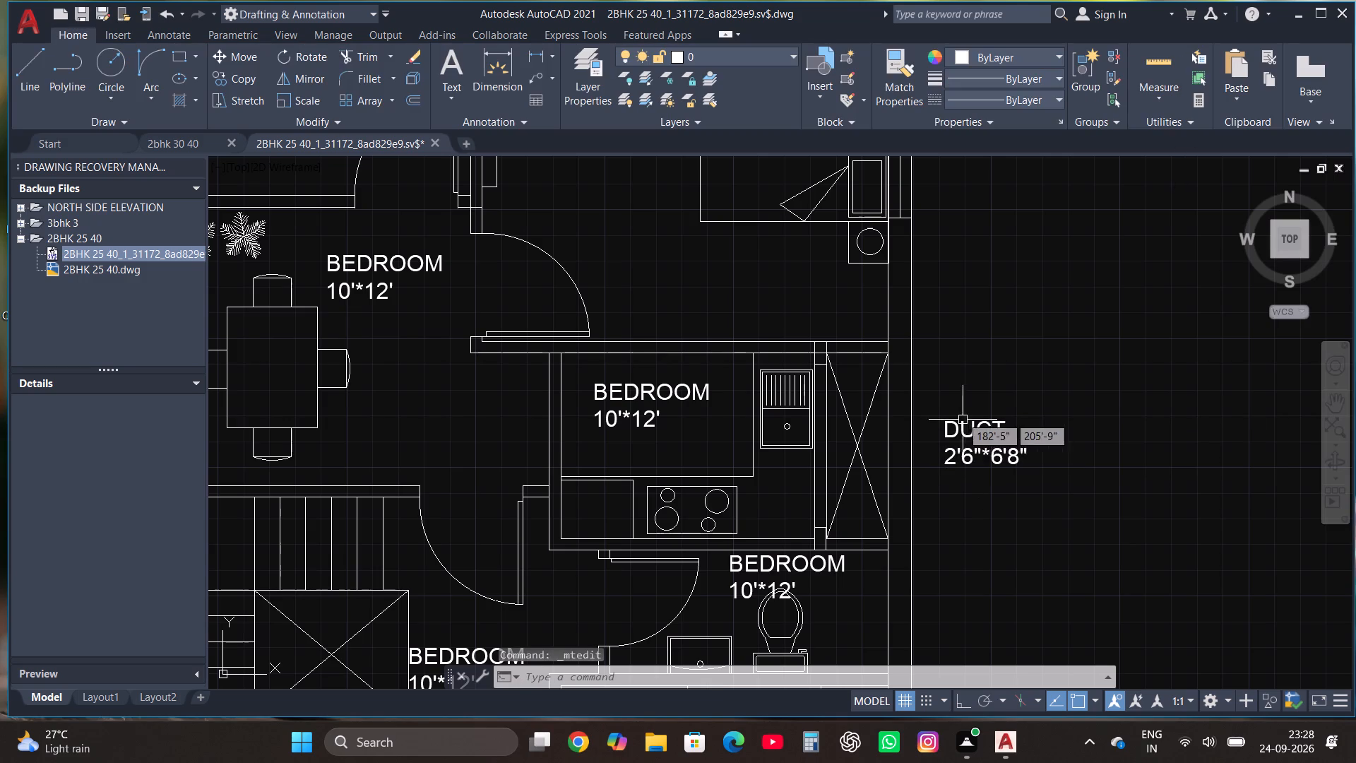
Rotate the duct label 90° with Ortho on, so that it reads vertically.
click(962, 430)
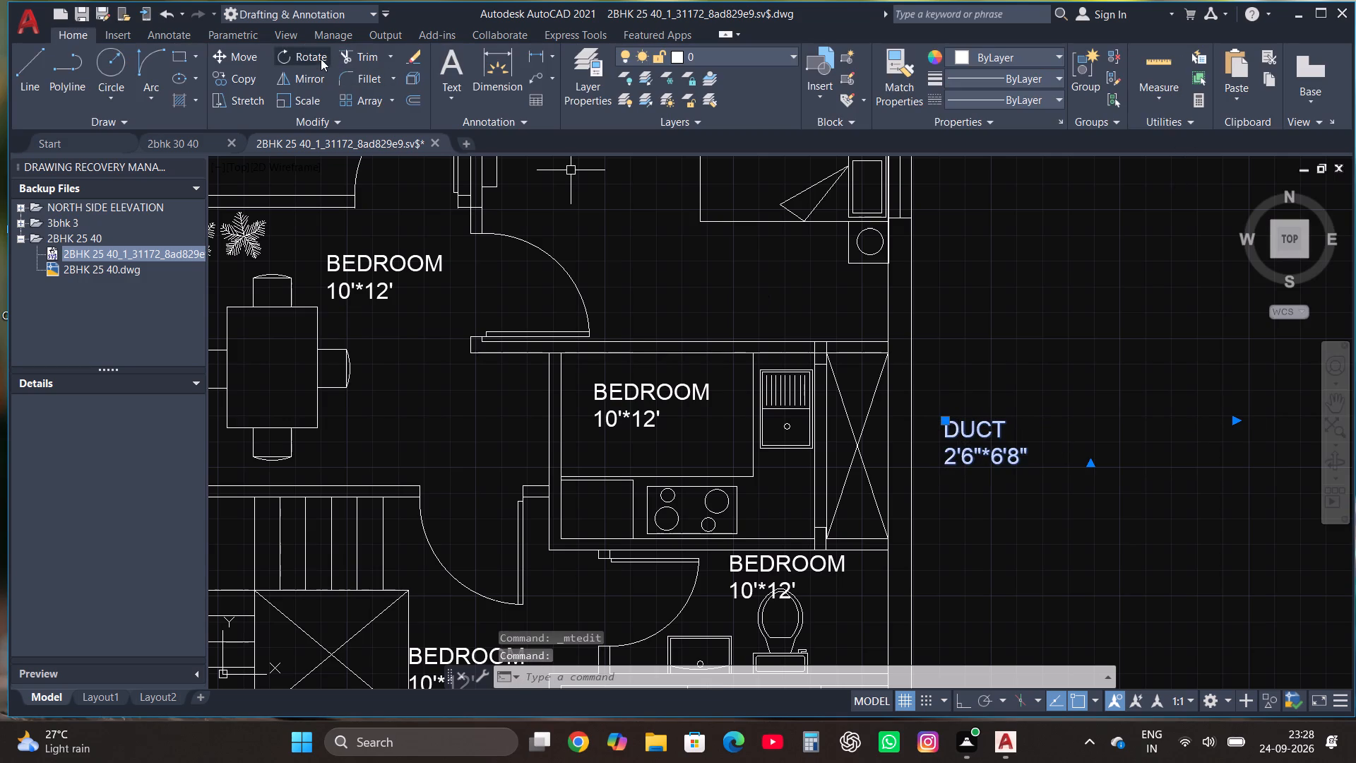
click(321, 56)
click(978, 452)
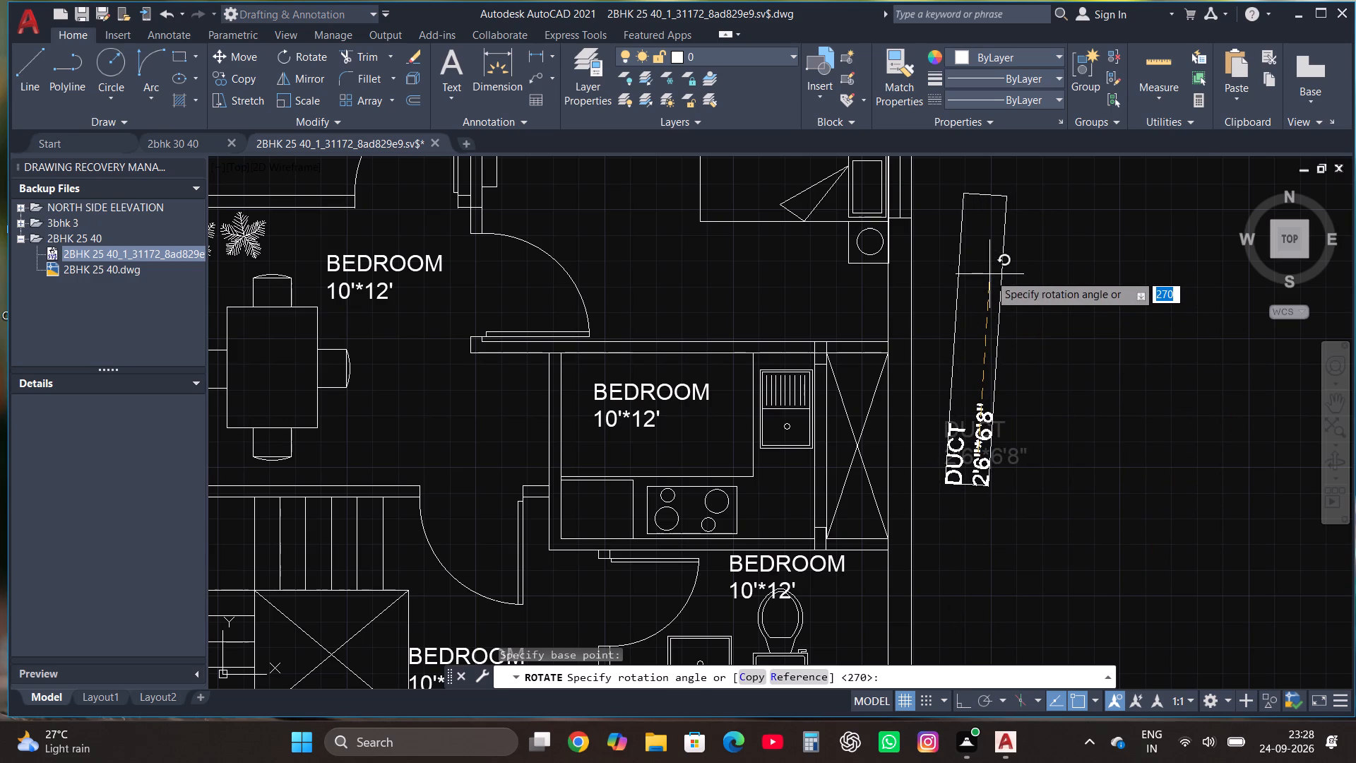
key(F8)
click(992, 279)
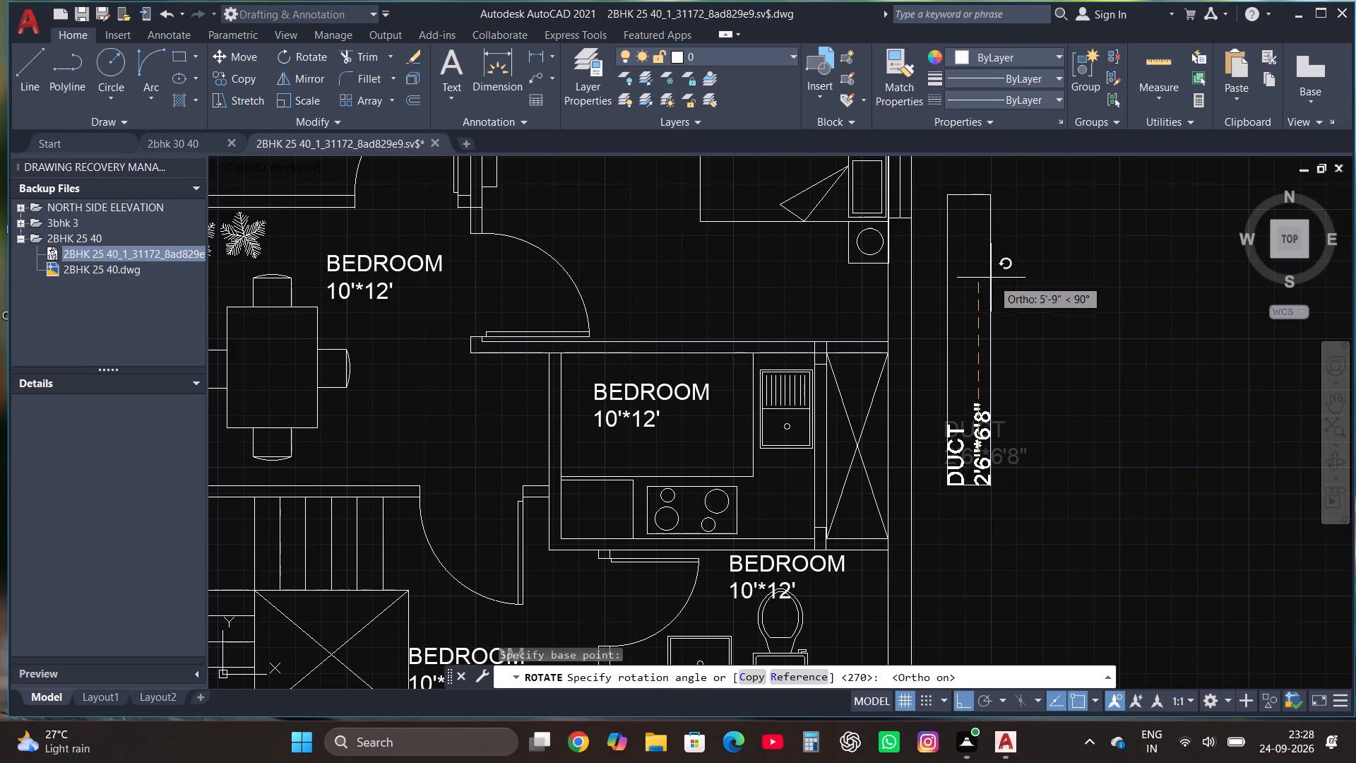
Move the rotated duct label straight west into the crossed duct shaft beside the kitchen.
click(966, 459)
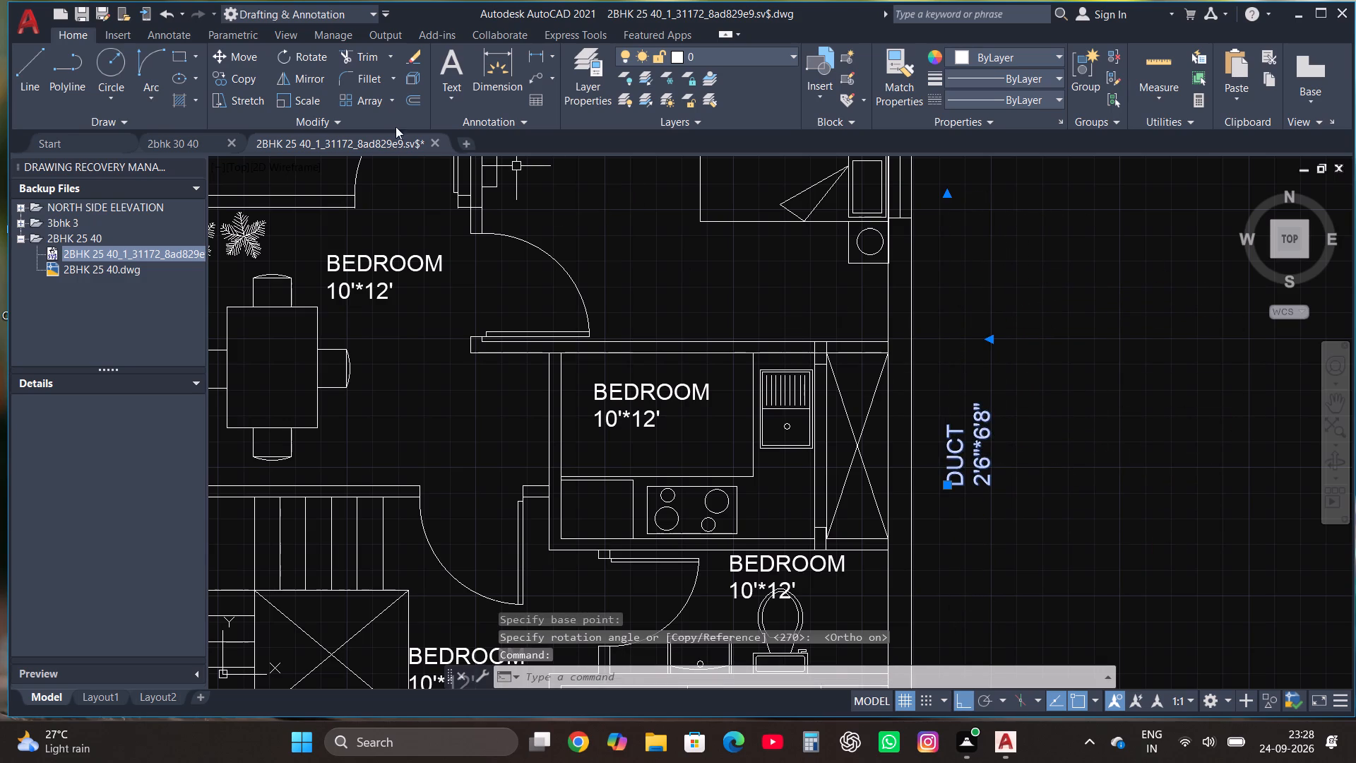
click(236, 61)
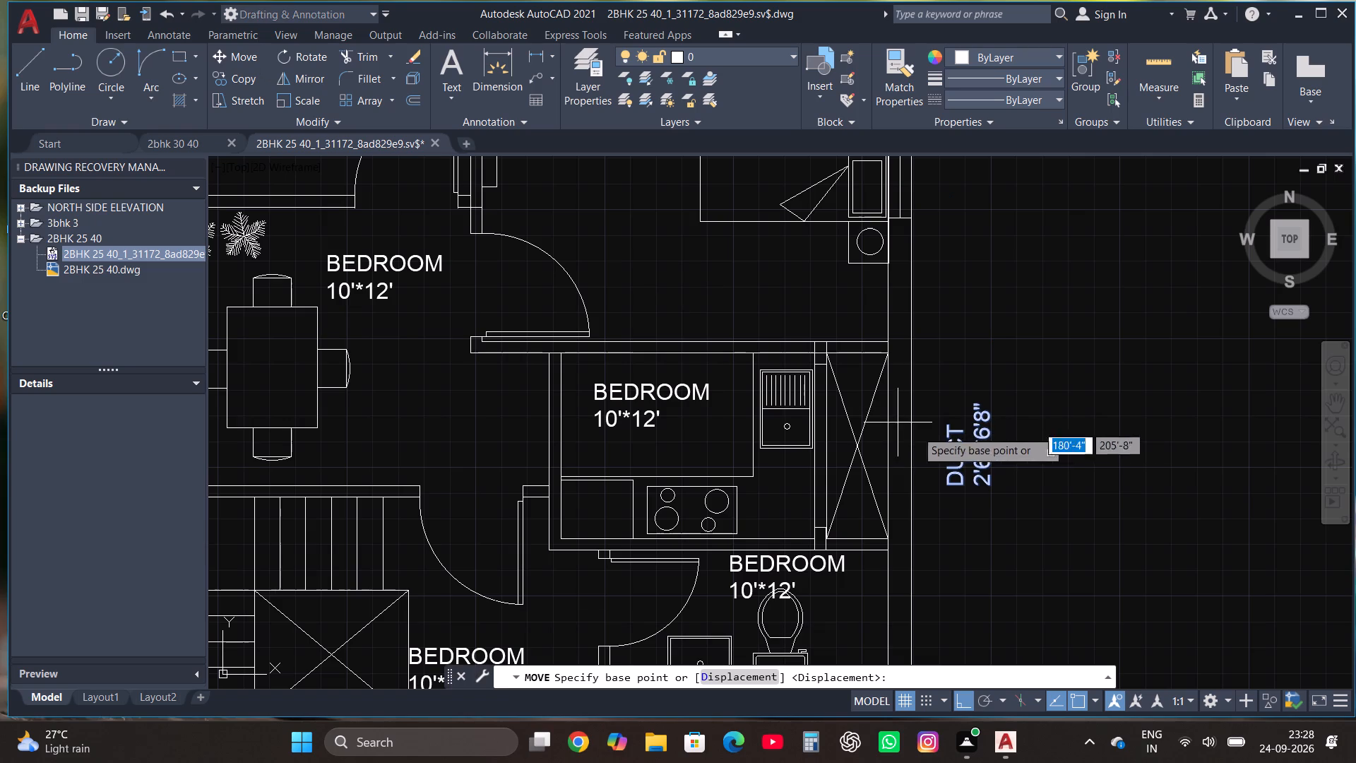
click(966, 462)
click(840, 459)
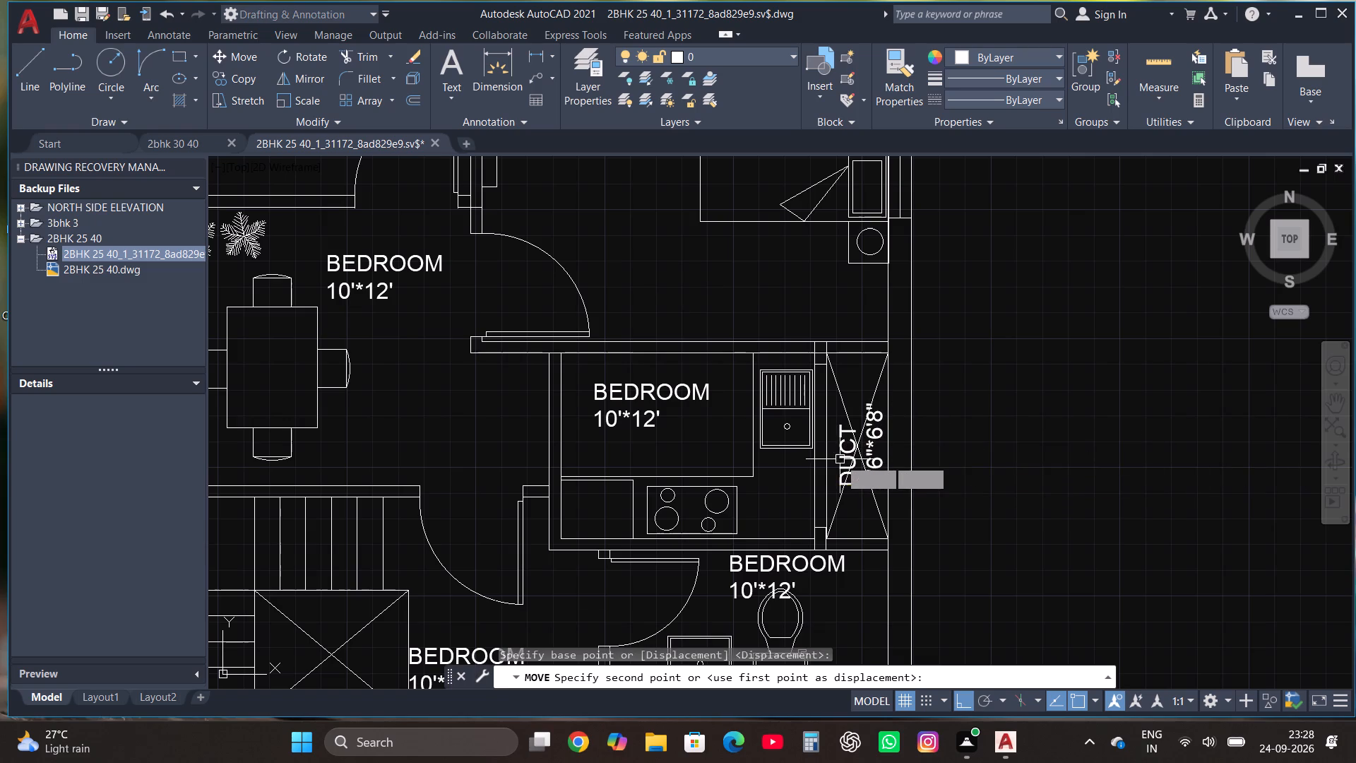
Replace the label text in the small north room with "STORE" and "3'11"*4'9"" on two lines.
scroll(951, 461, down, 4)
scroll(870, 377, up, 4)
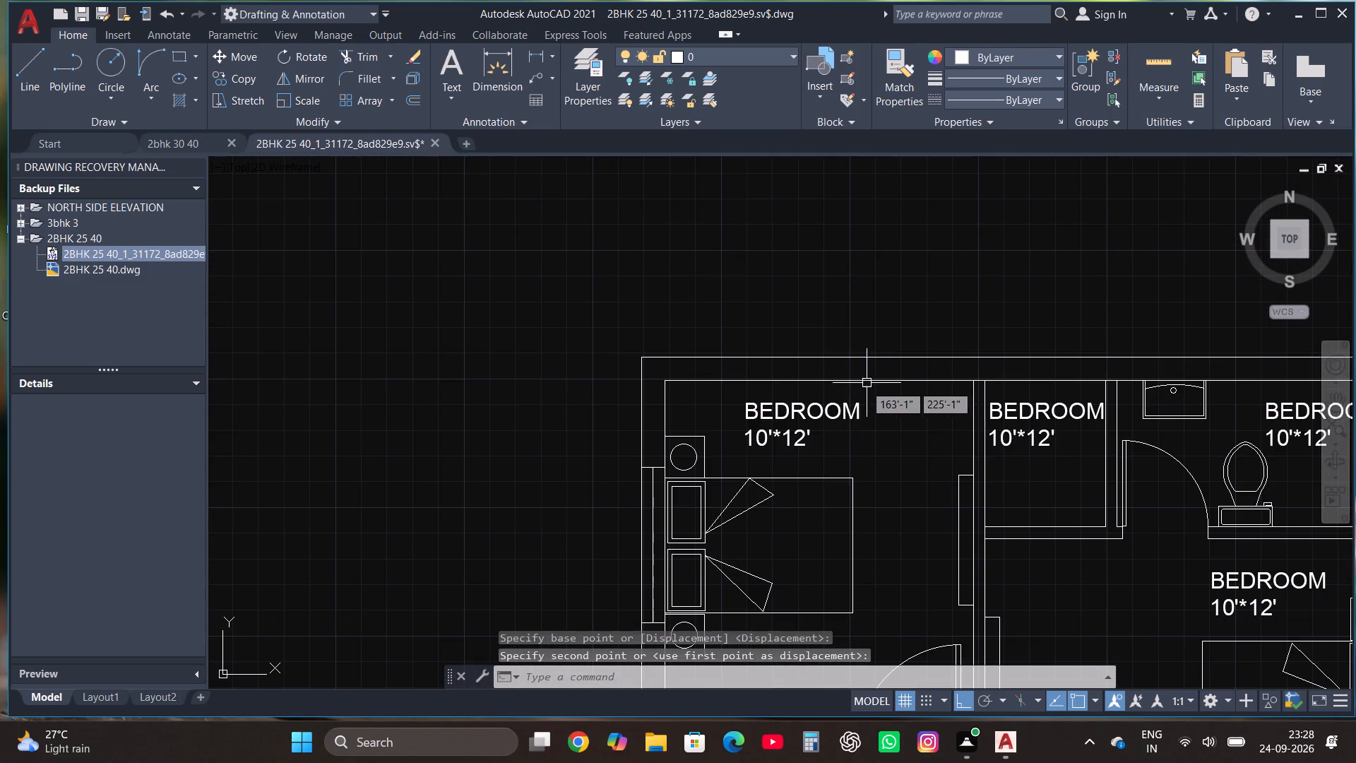
scroll(754, 422, down, 1)
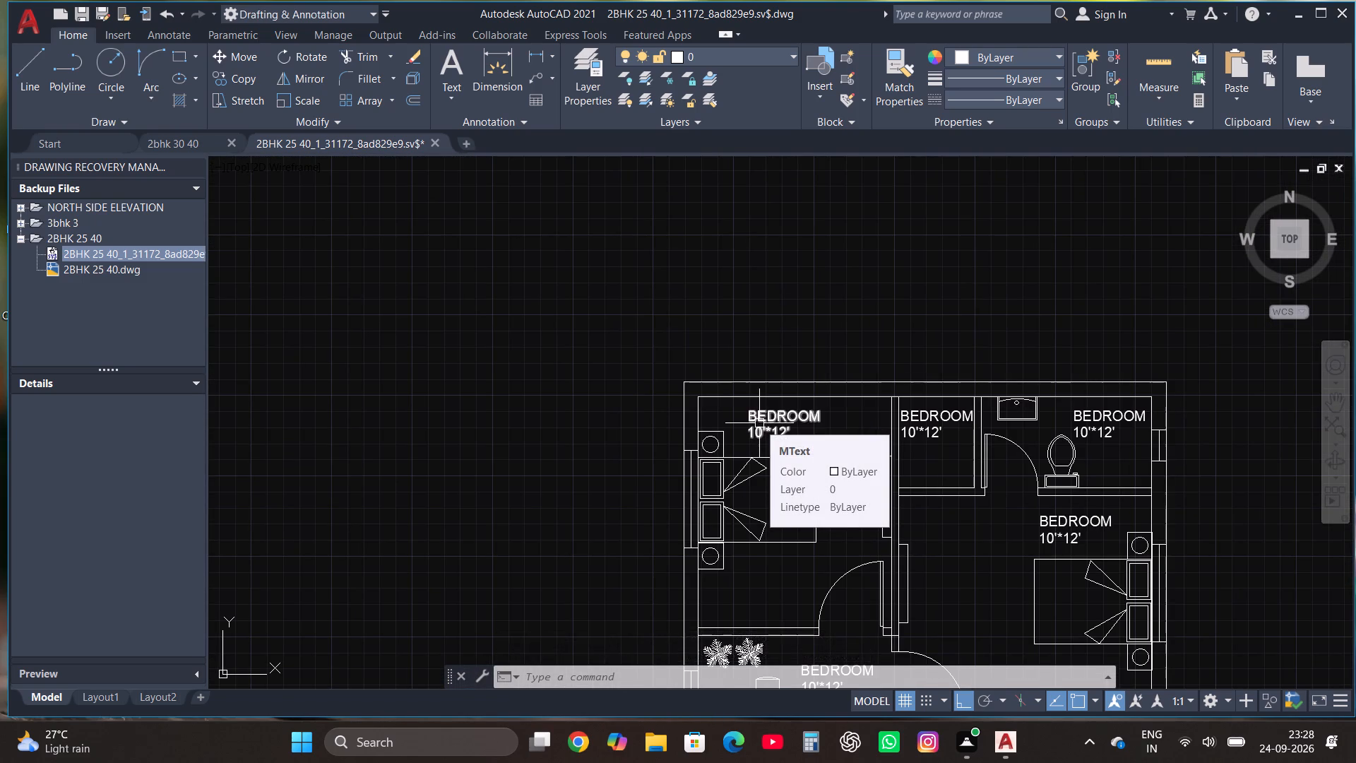
scroll(1028, 441, up, 2)
click(717, 378)
right_click(715, 381)
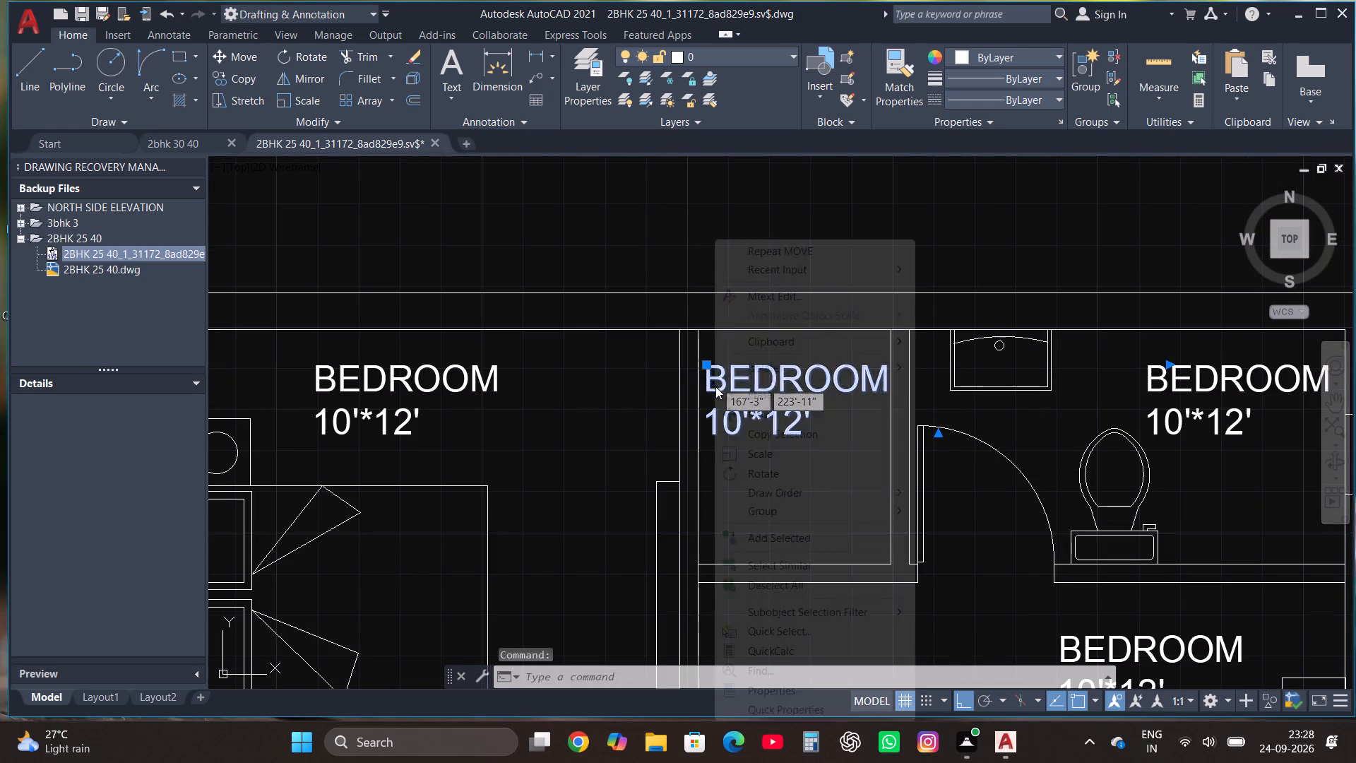
click(812, 292)
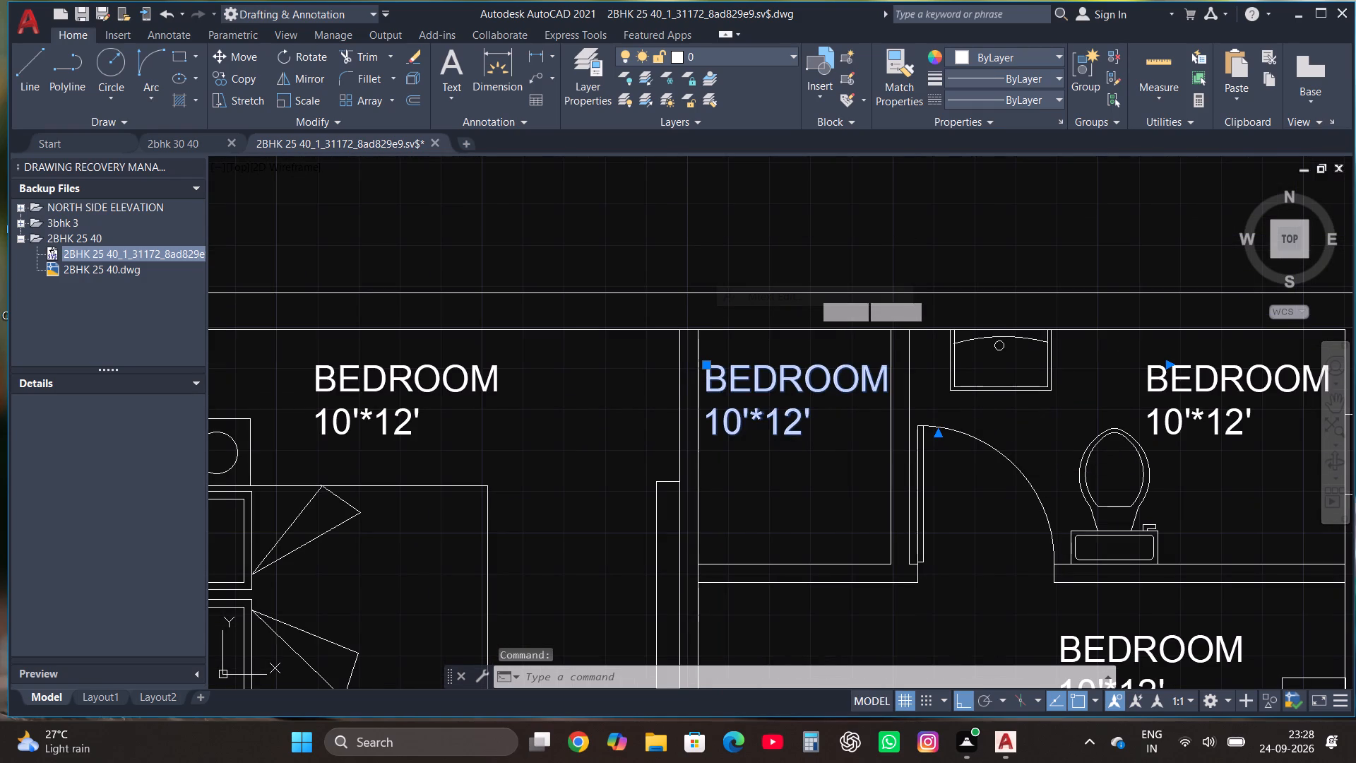
click(823, 418)
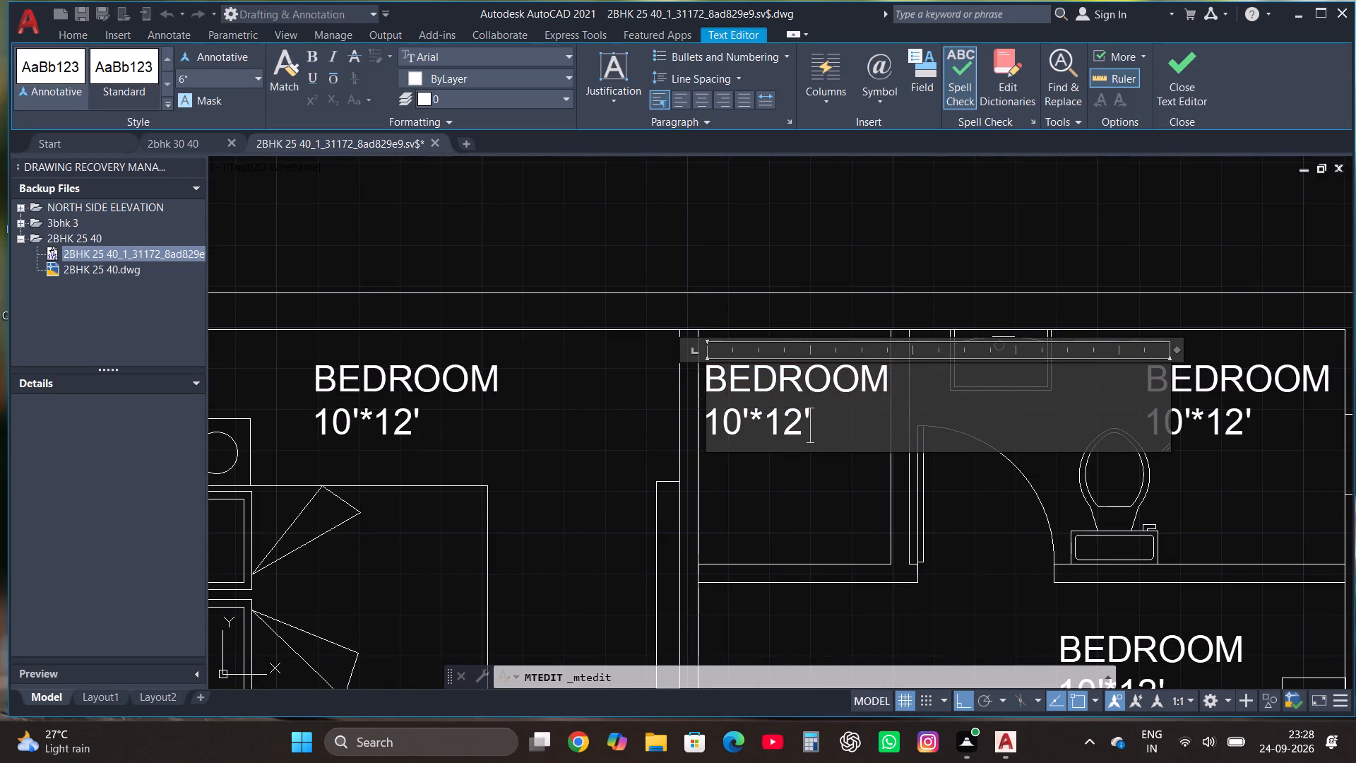
key(BackSpace)
key(BackSpace)
key(BackSpace)
key(BackSpace)
key(BackSpace)
key(BackSpace)
key(BackSpace)
key(BackSpace)
key(BackSpace)
key(BackSpace)
key(BackSpace)
key(BackSpace)
key(BackSpace)
key(BackSpace)
key(BackSpace)
key(BackSpace)
key(BackSpace)
key(BackSpace)
key(BackSpace)
key(BackSpace)
text(STO)
text(RE)
key(Return)
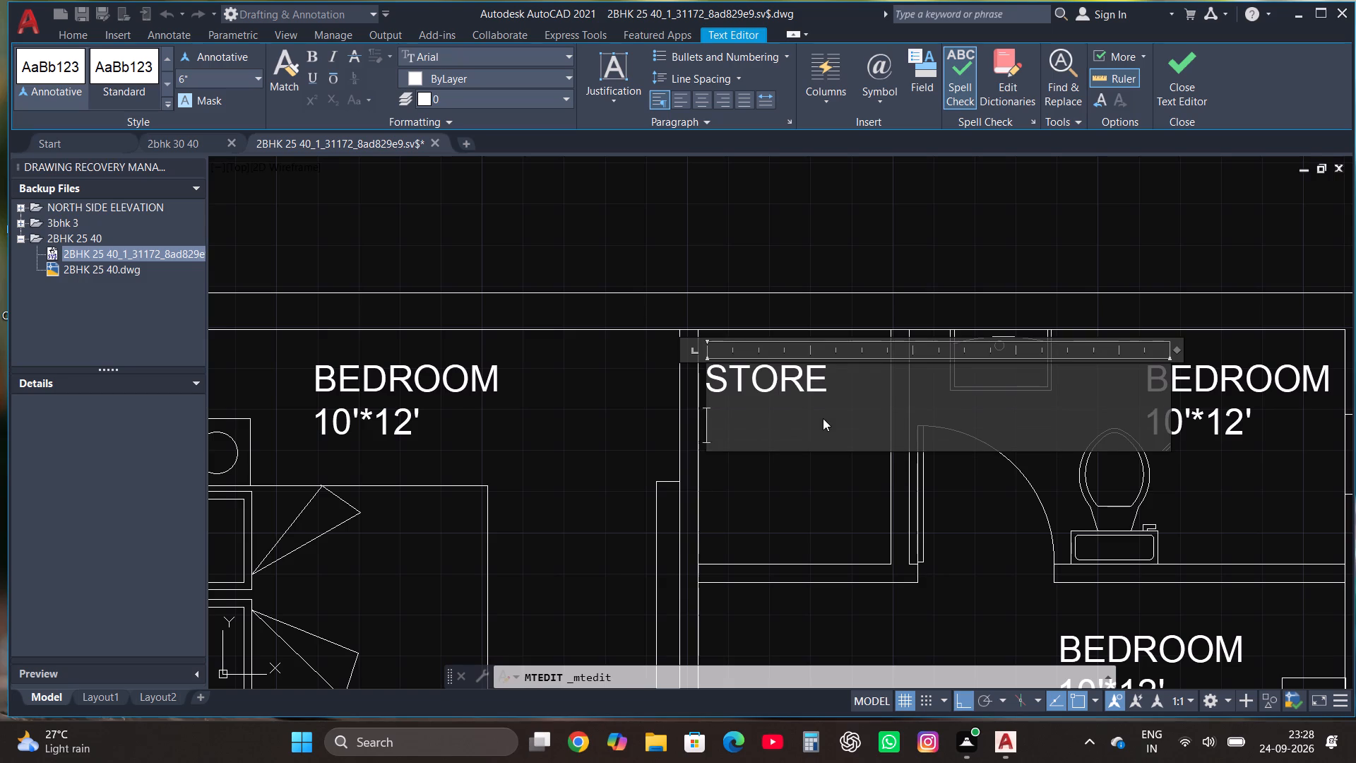
text(3'11"*)
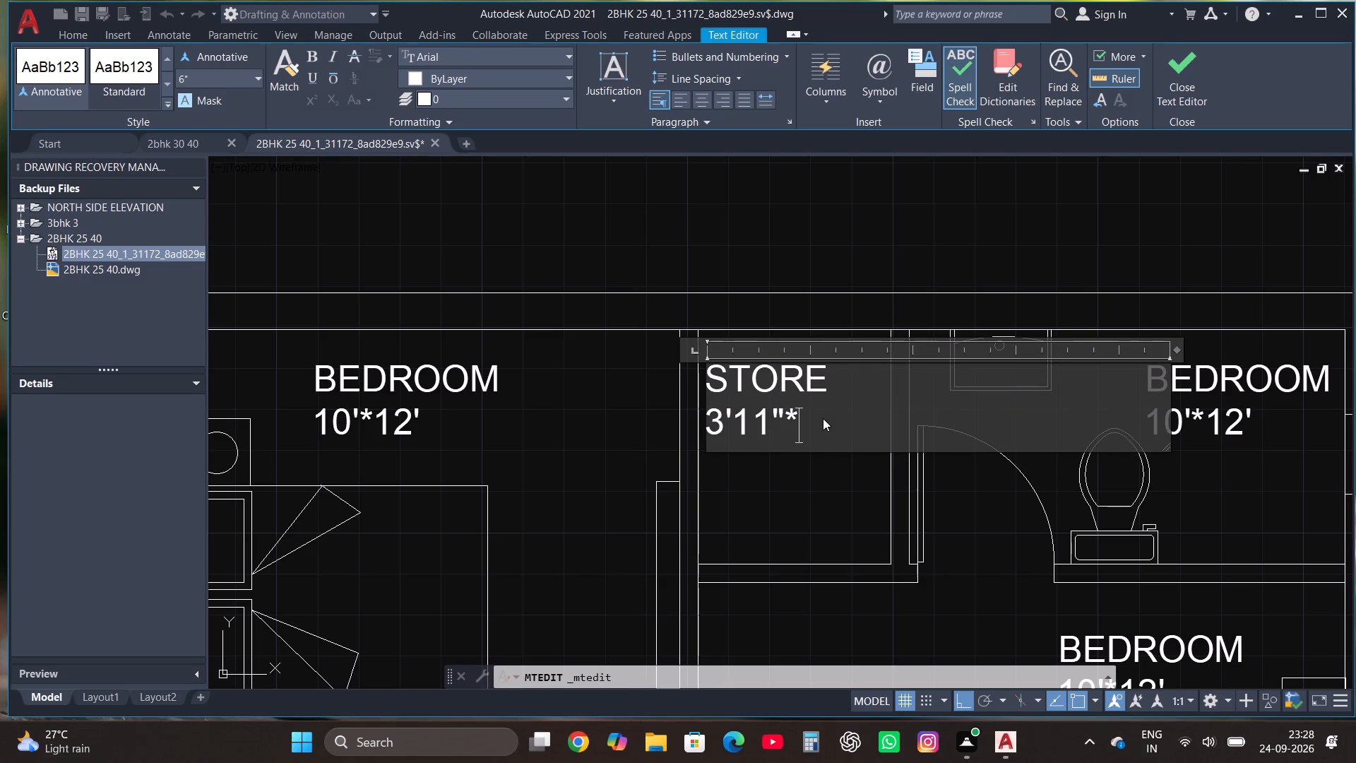
text(4'9")
click(1170, 73)
scroll(768, 437, down, 2)
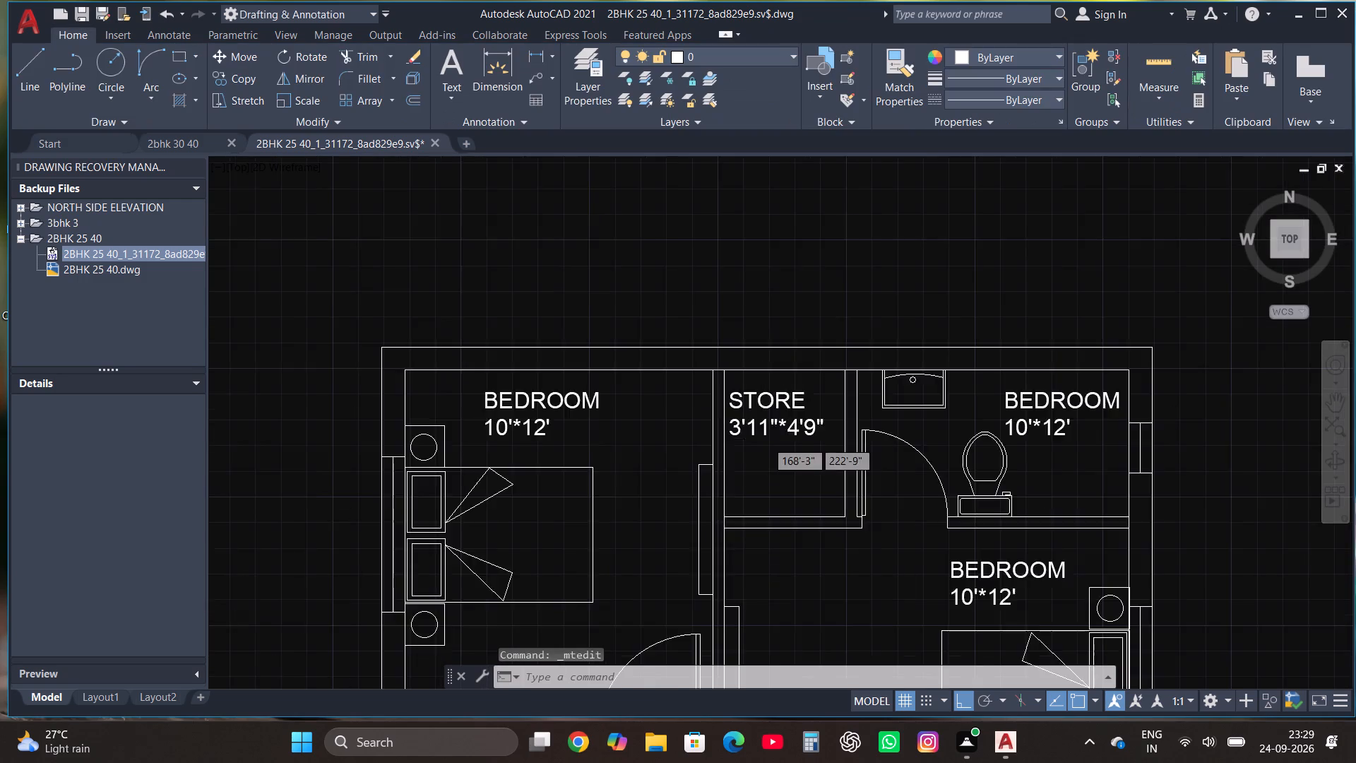
Replace the label text in the northeast bathroom with "TOILET" and "8'7"*4'9"" on two lines.
scroll(984, 420, up, 1)
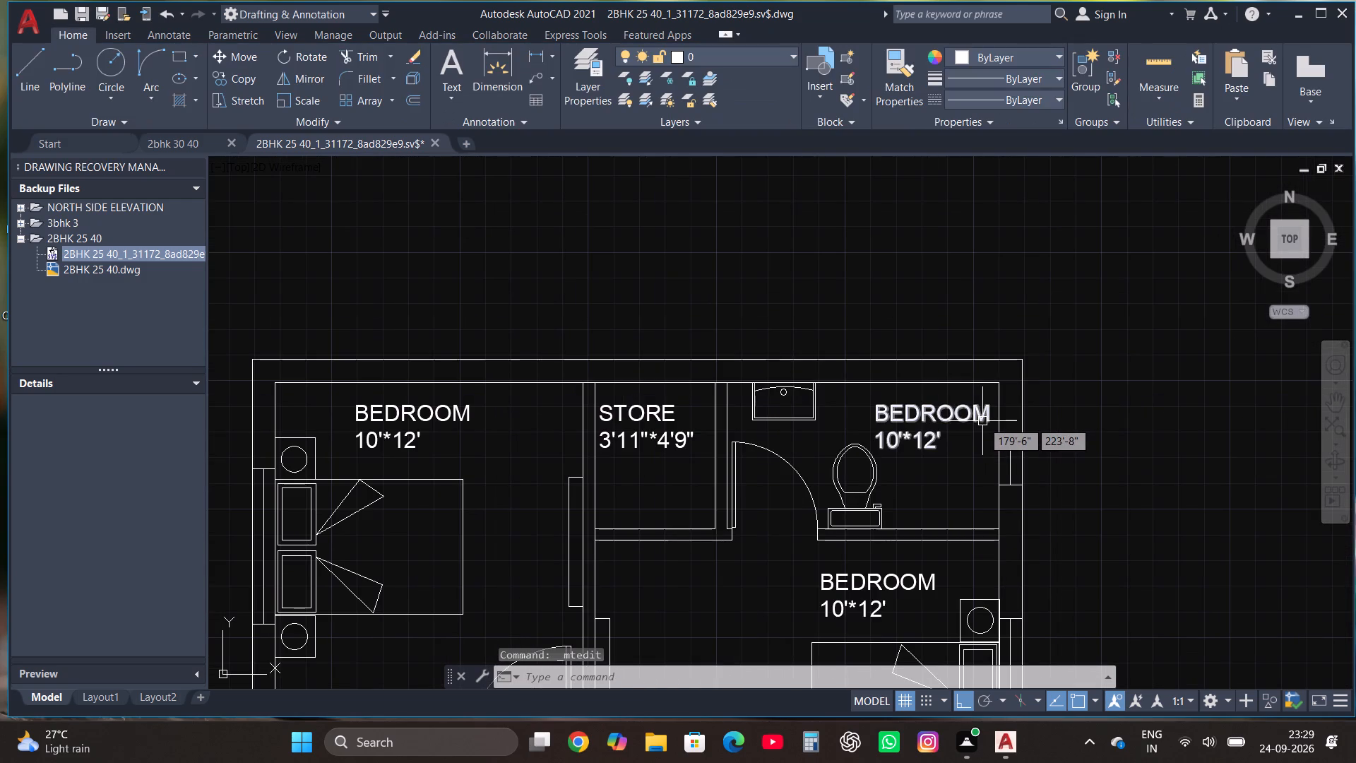
click(927, 420)
right_click(927, 429)
click(989, 295)
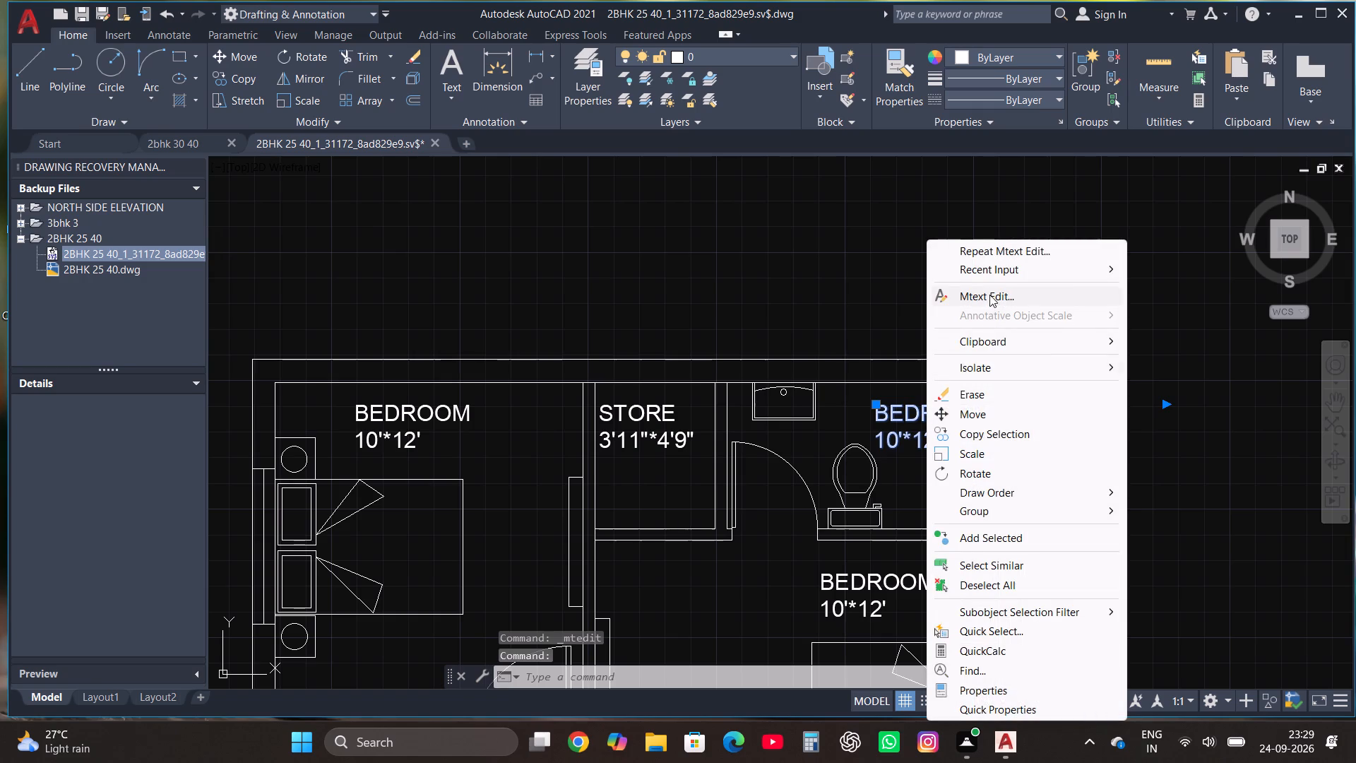
click(964, 419)
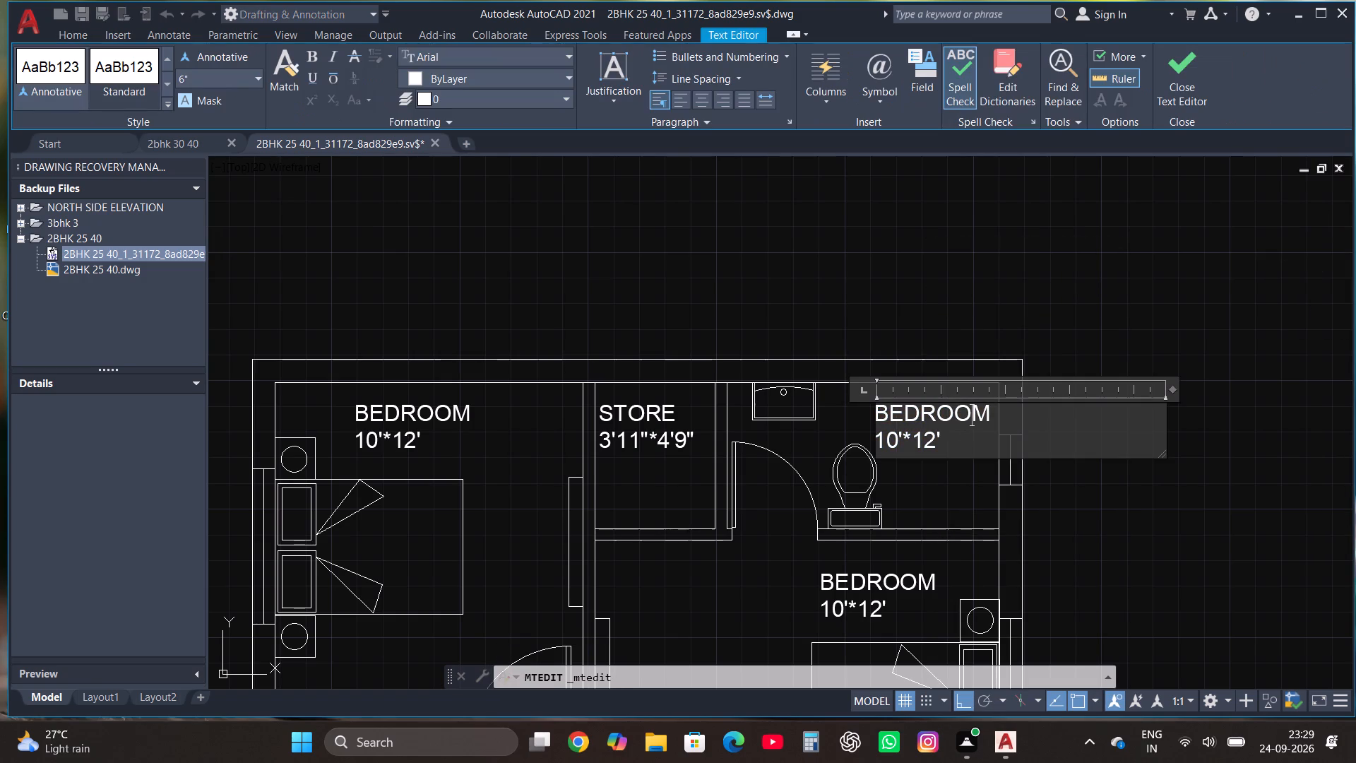
click(960, 445)
key(BackSpace)
key(BackSpace)
key(BackSpace)
key(BackSpace)
key(BackSpace)
key(BackSpace)
key(BackSpace)
key(BackSpace)
key(BackSpace)
key(BackSpace)
key(BackSpace)
key(BackSpace)
key(BackSpace)
key(BackSpace)
key(BackSpace)
key(BackSpace)
key(BackSpace)
key(BackSpace)
key(BackSpace)
key(BackSpace)
text(TOILET)
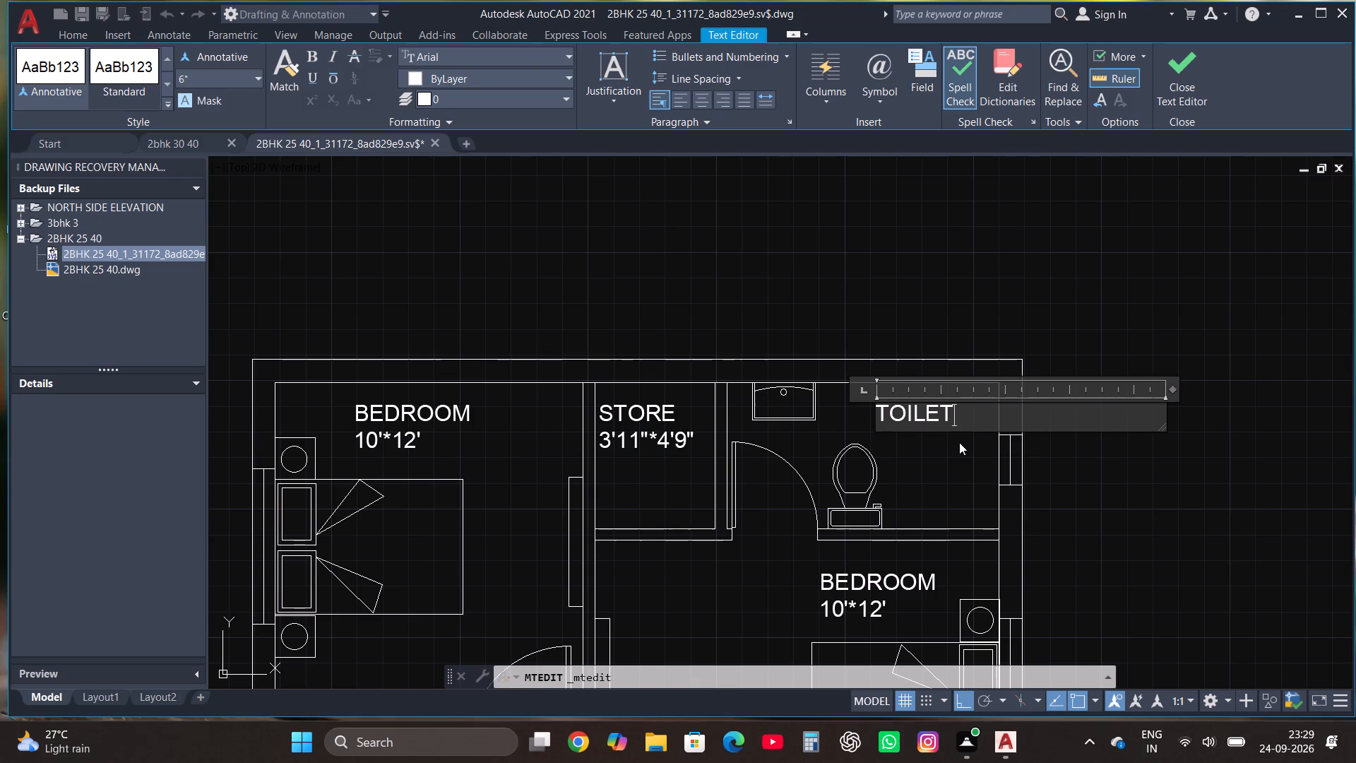
key(Return)
text(8'7"*)
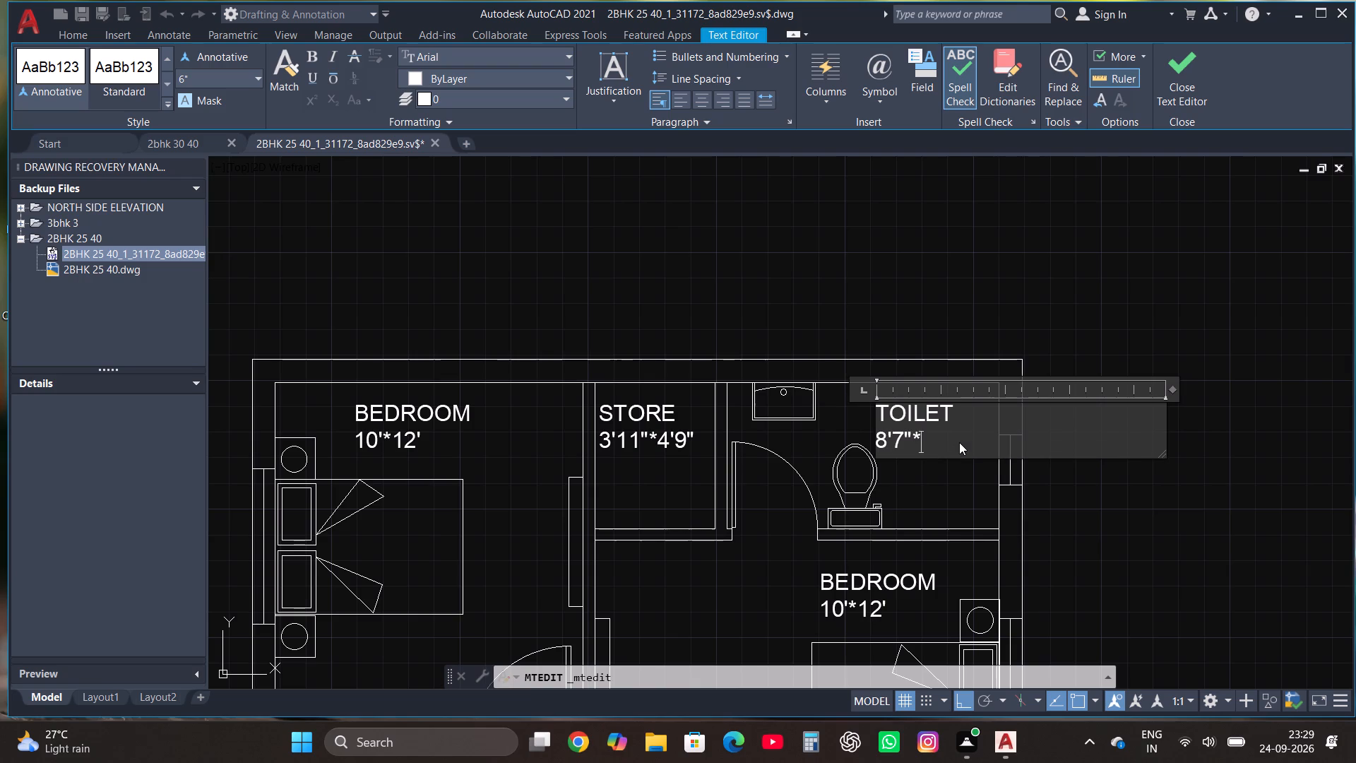
text(4')
text(9")
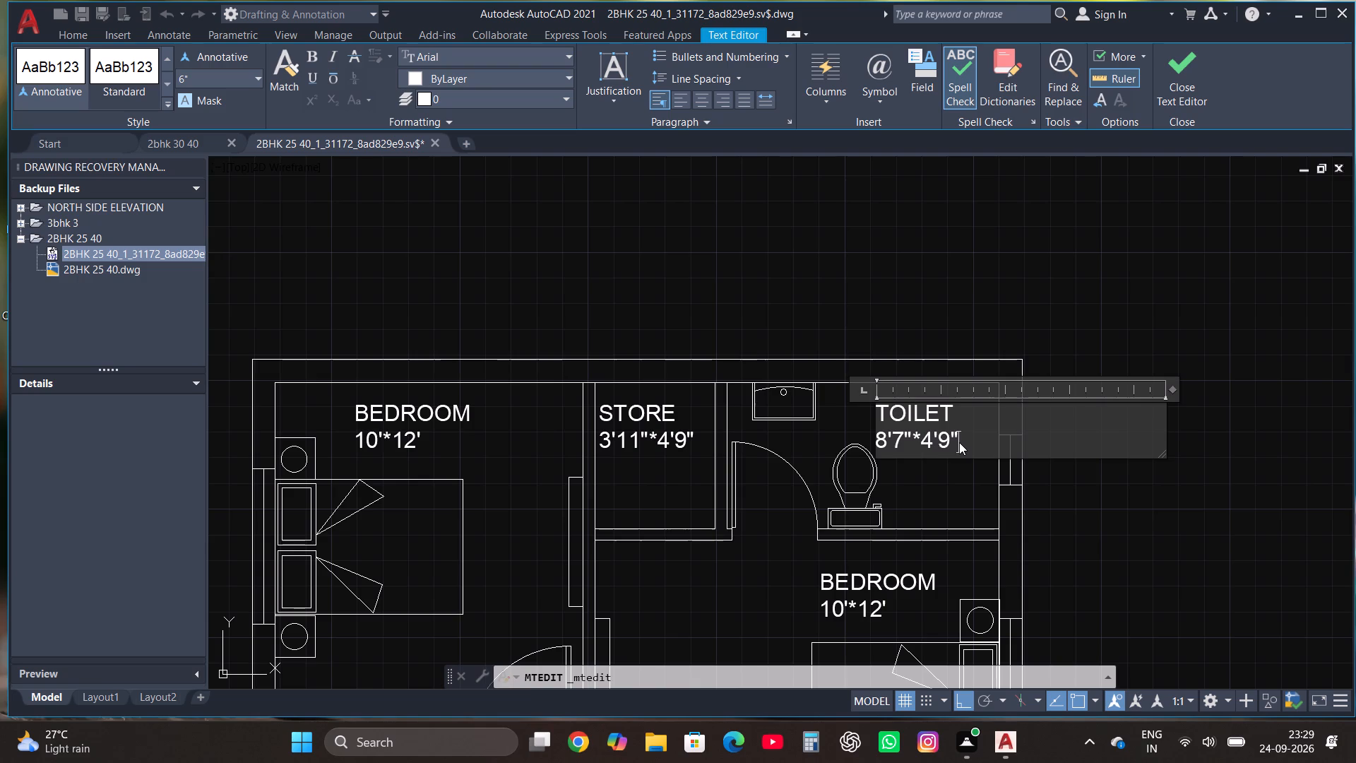
click(1183, 63)
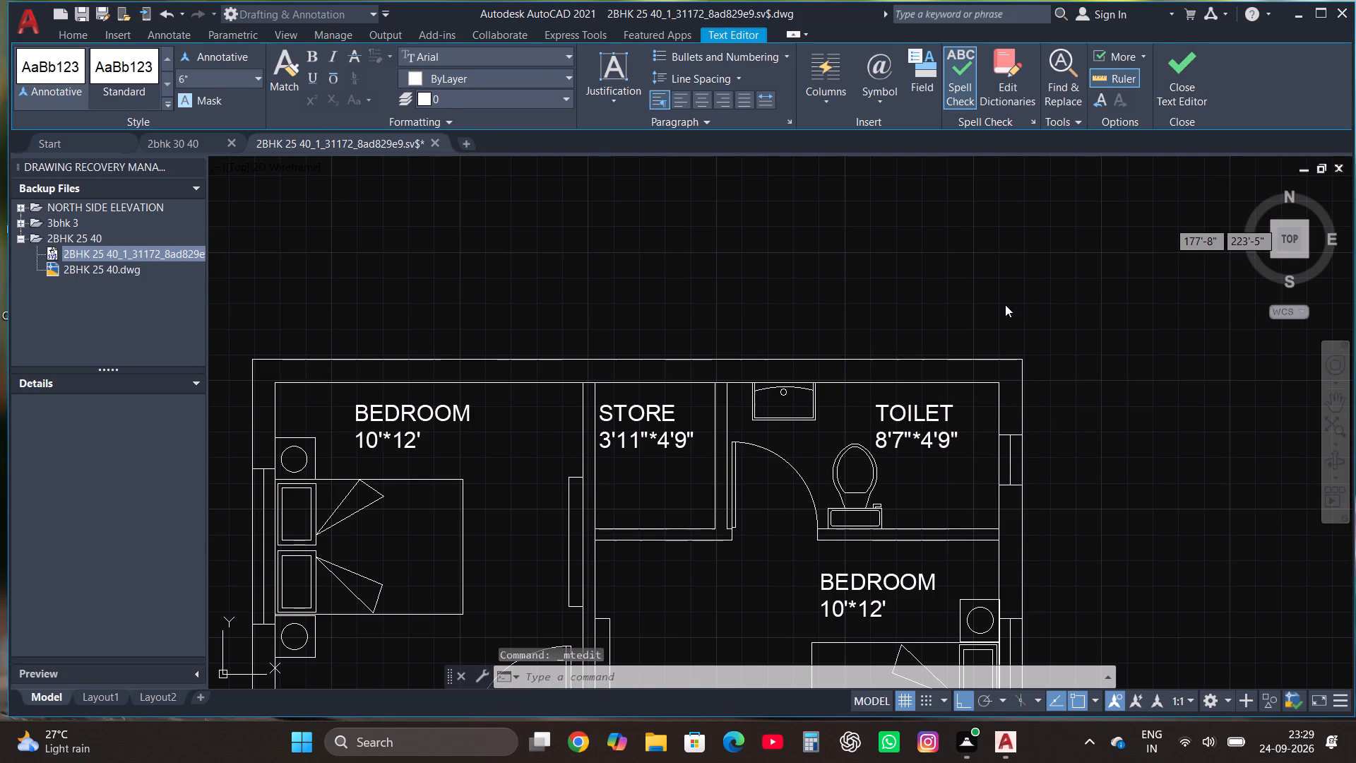
Edit the label in the east bedroom below the toilet to read "BEDROOM2" and "12'11"*11'7"" on two lines.
scroll(899, 310, down, 1)
click(867, 475)
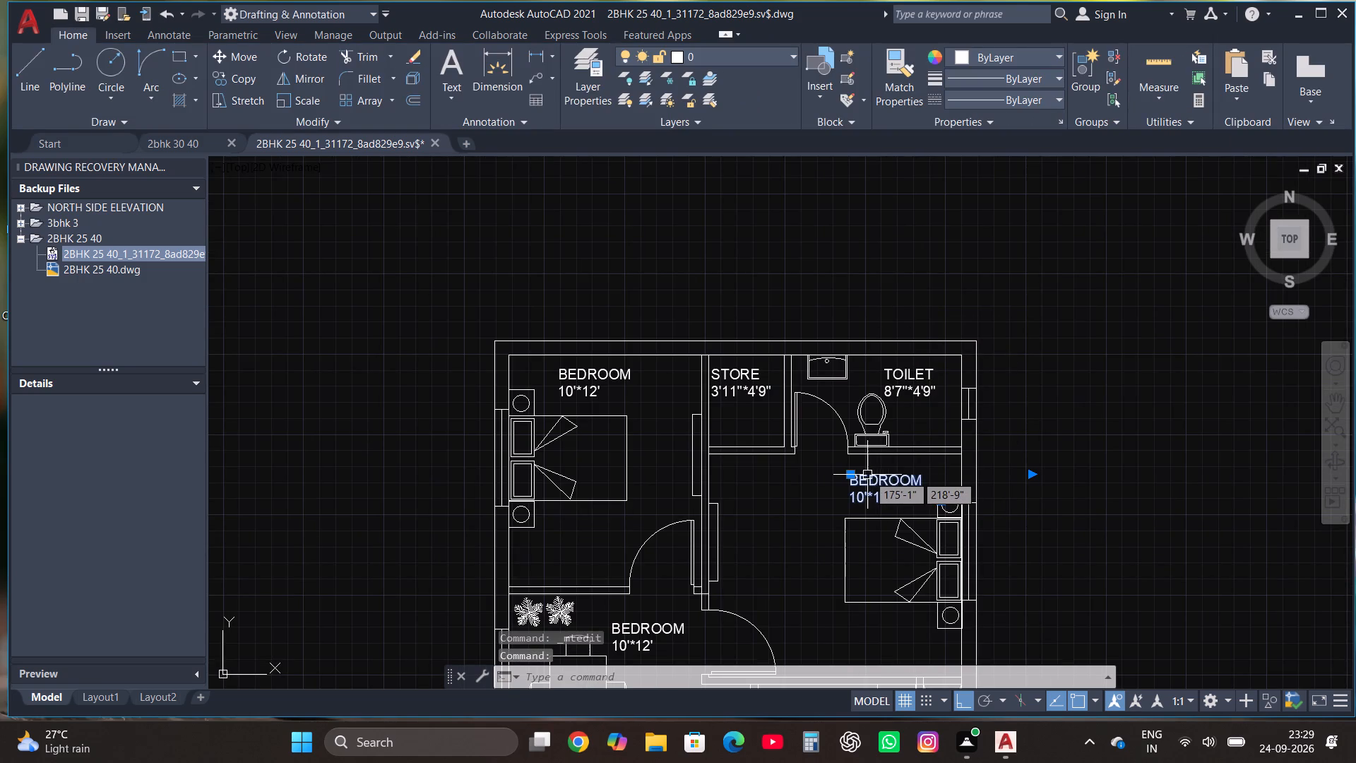
right_click(867, 476)
click(933, 295)
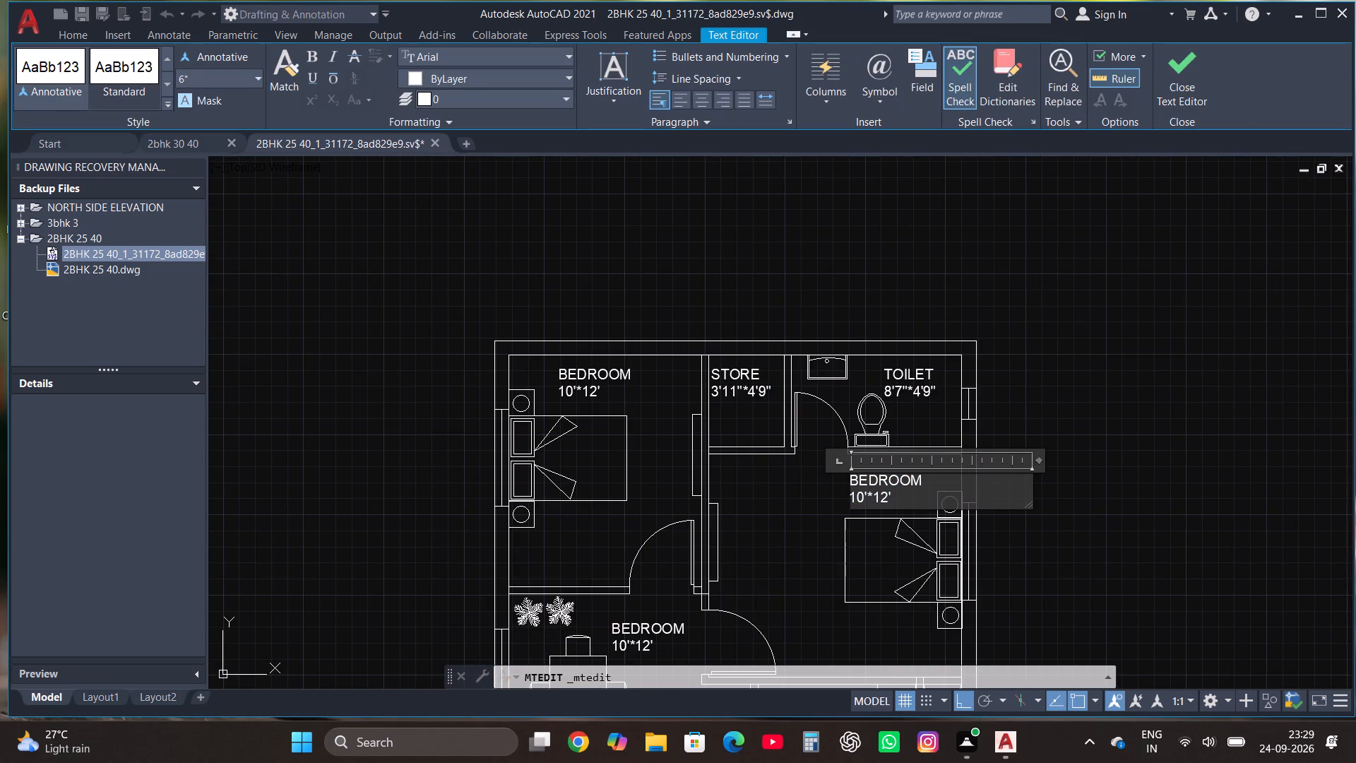
click(926, 480)
key(2)
click(912, 490)
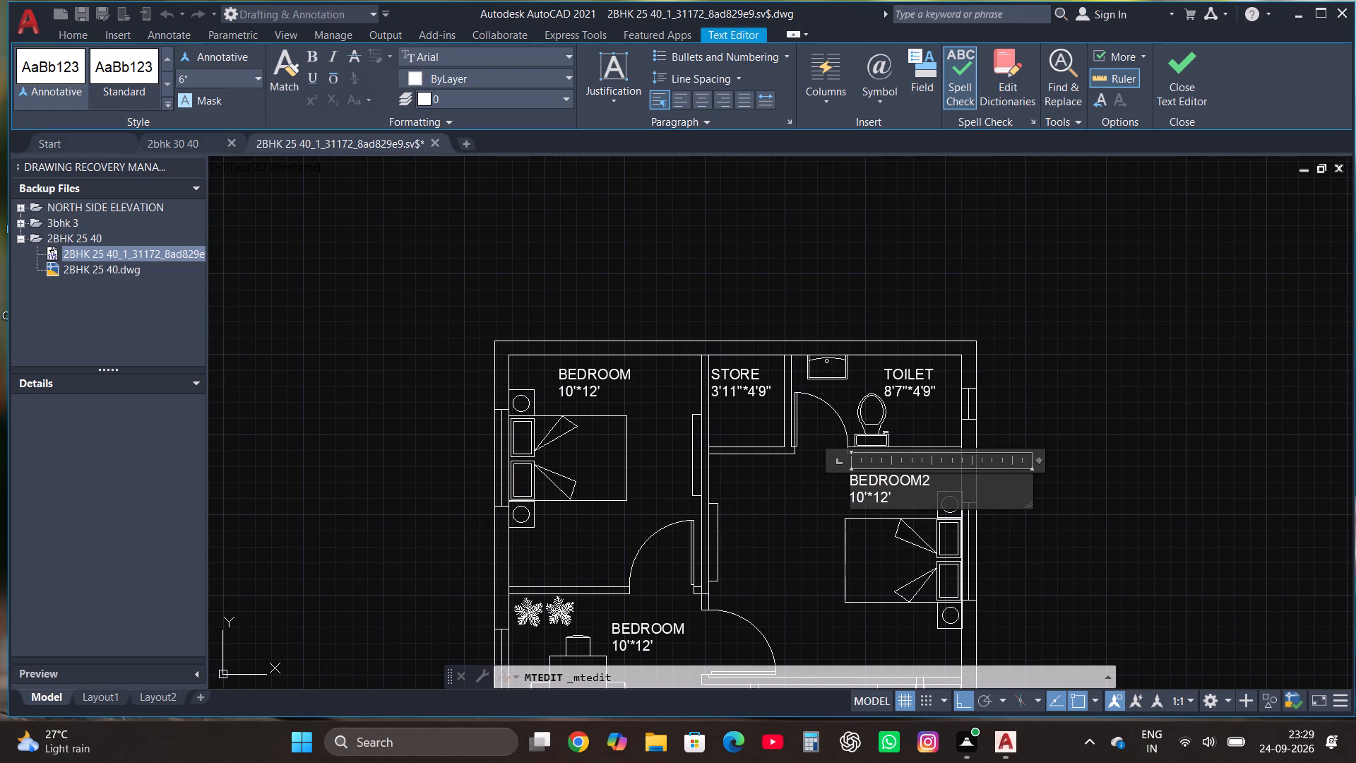
click(906, 502)
key(BackSpace)
key(BackSpace)
key(BackSpace)
key(BackSpace)
key(BackSpace)
key(BackSpace)
text(2')
text(11")
key(asterisk)
text(11'7")
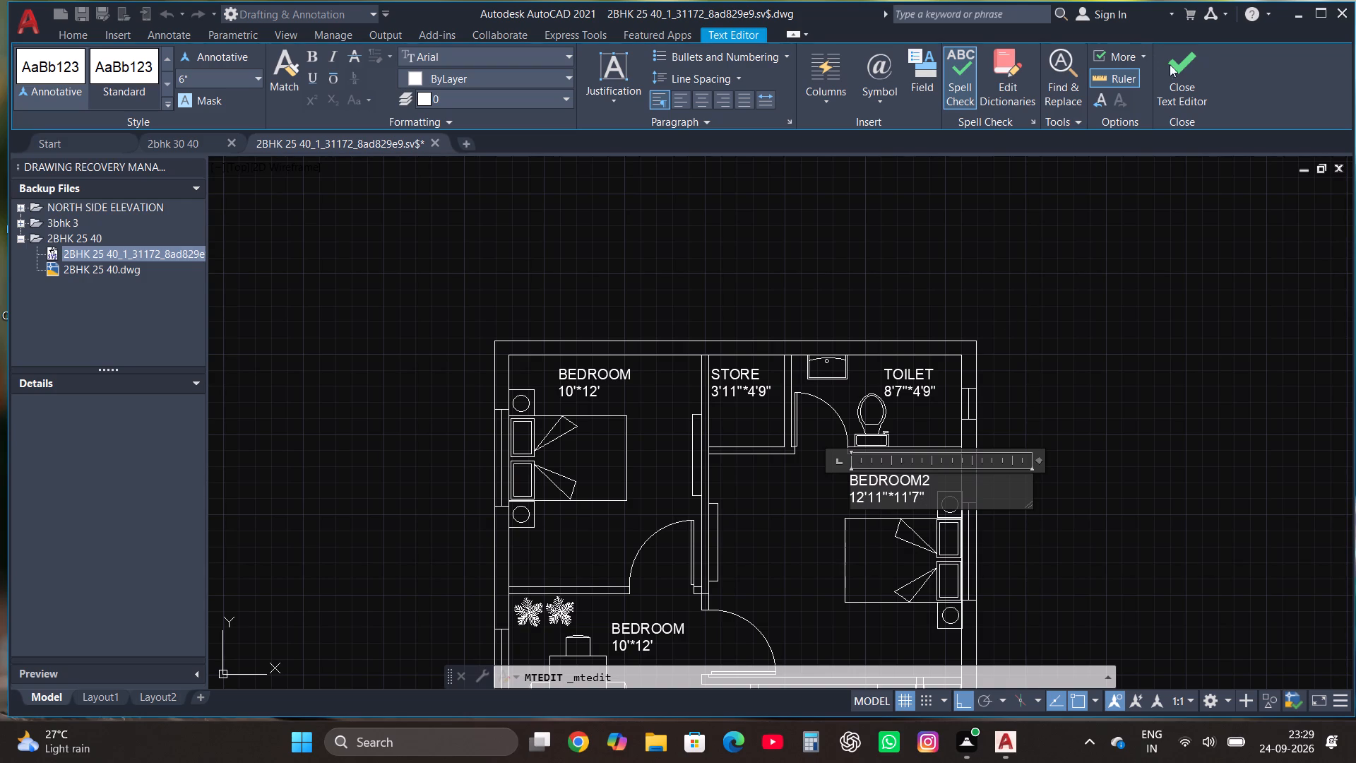
click(1184, 59)
Replace the label text beside the dining table with "LIVING/DINING" and "10'*9'" on two lines.
scroll(1066, 280, down, 1)
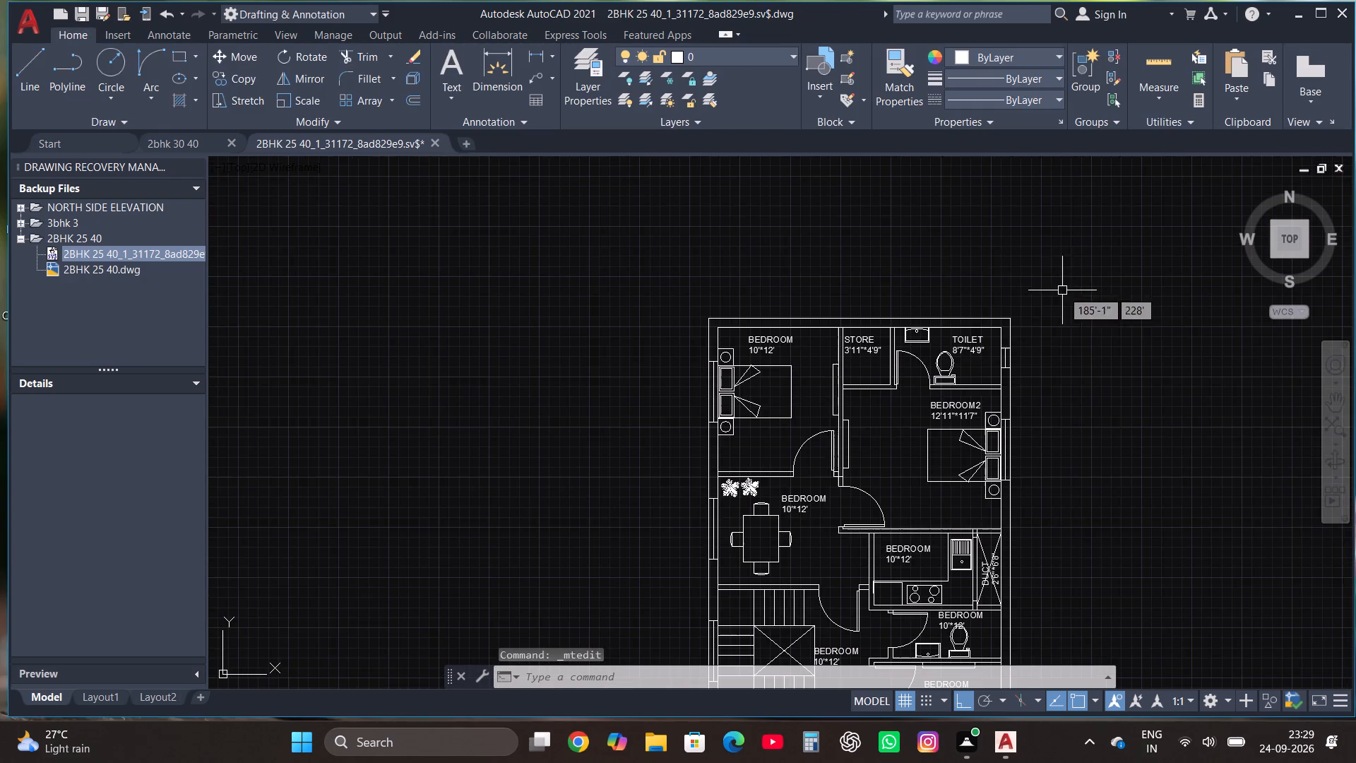
scroll(803, 521, up, 2)
click(787, 464)
right_click(787, 465)
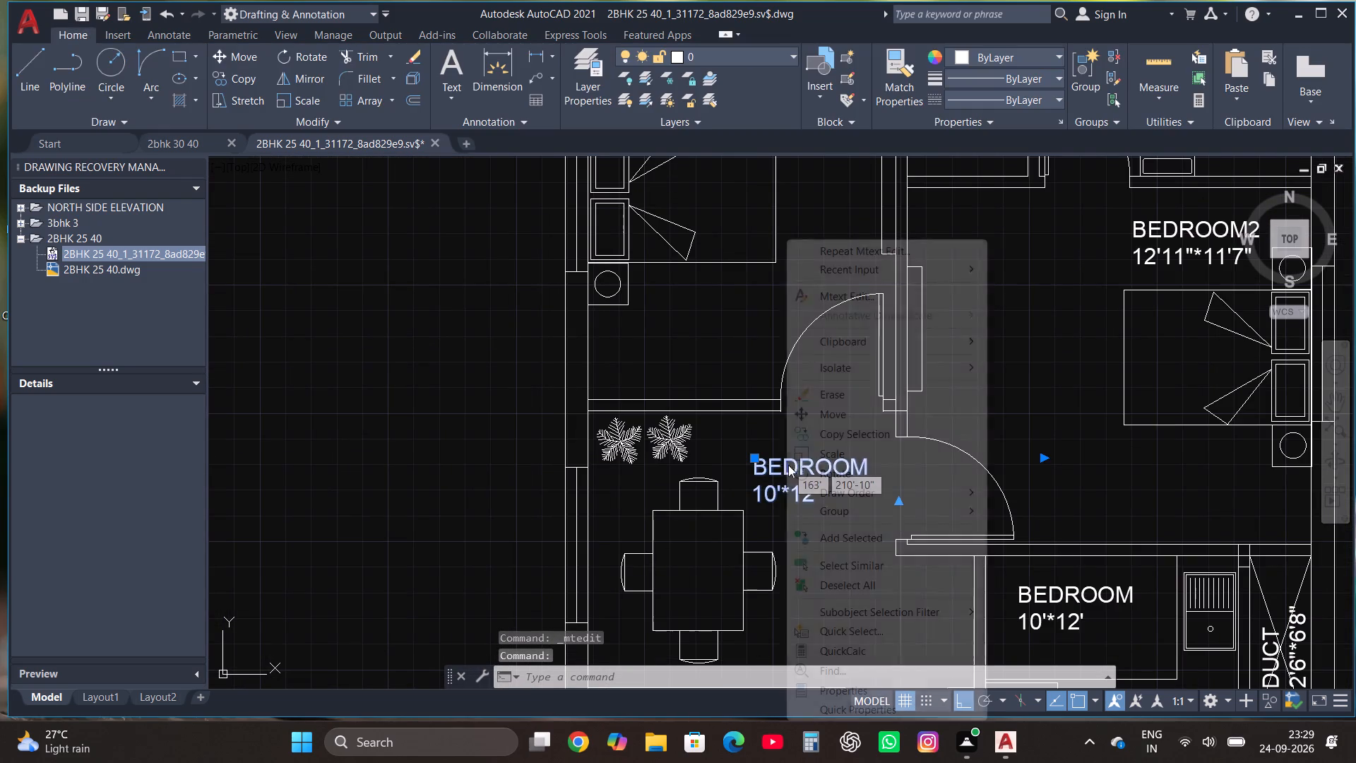
click(902, 290)
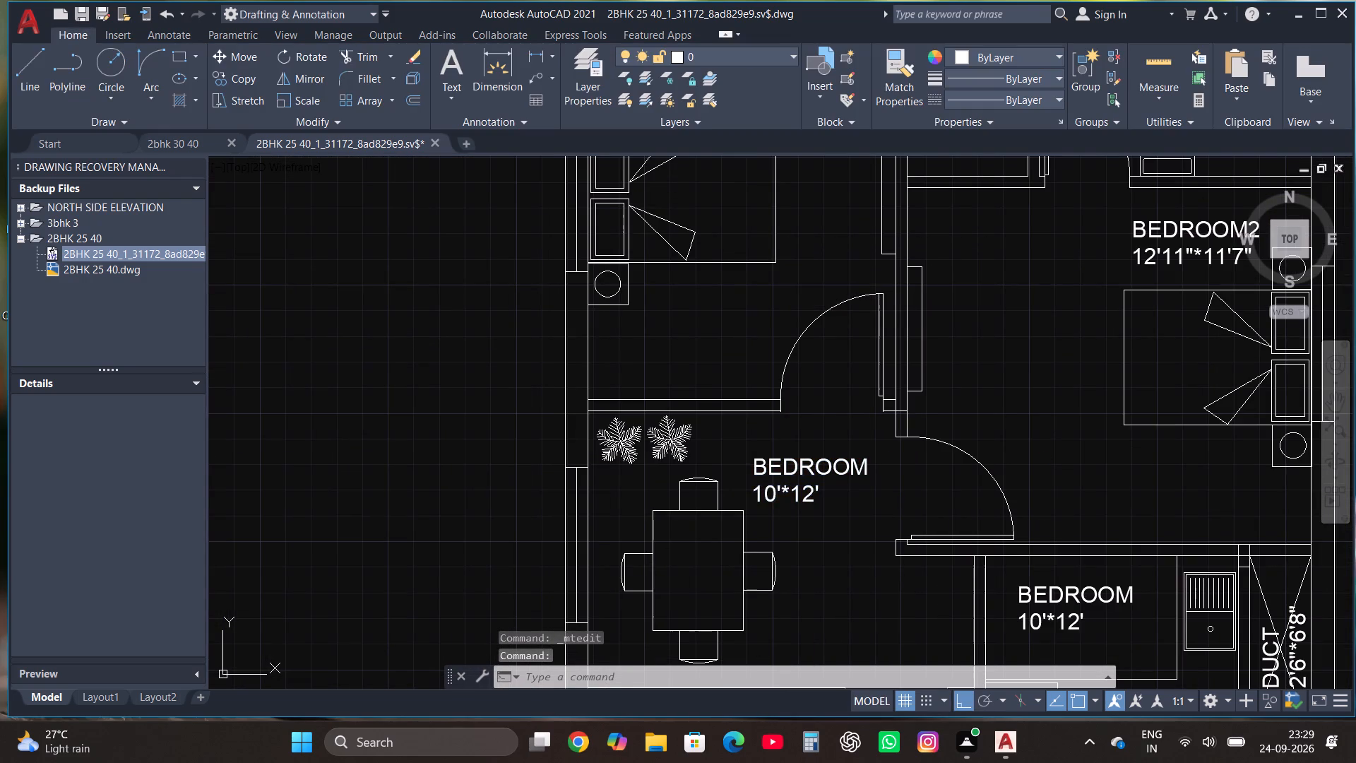
click(842, 494)
key(BackSpace)
key(BackSpace)
key(BackSpace)
key(BackSpace)
key(BackSpace)
key(BackSpace)
key(BackSpace)
key(BackSpace)
key(BackSpace)
key(BackSpace)
key(BackSpace)
key(BackSpace)
key(BackSpace)
key(BackSpace)
key(BackSpace)
key(BackSpace)
key(BackSpace)
key(BackSpace)
key(BackSpace)
key(BackSpace)
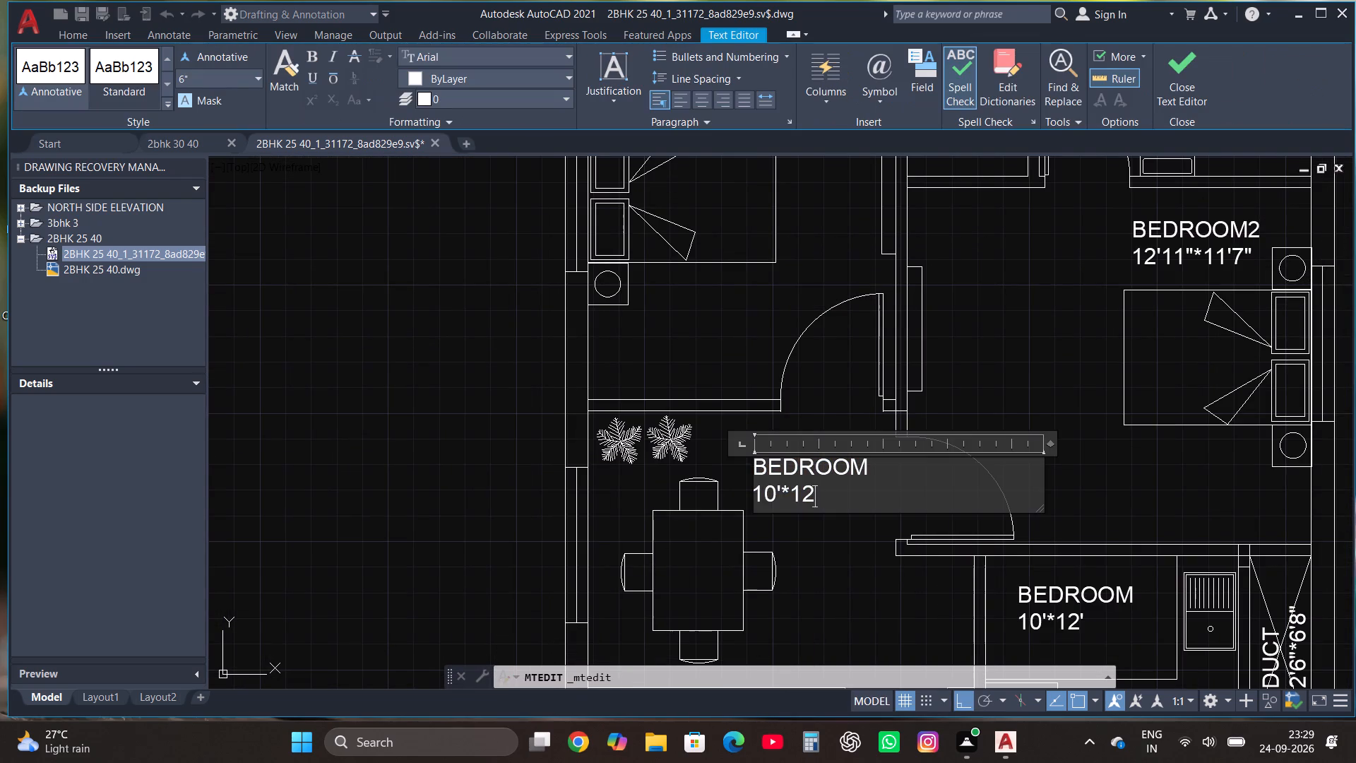
text(LIVING)
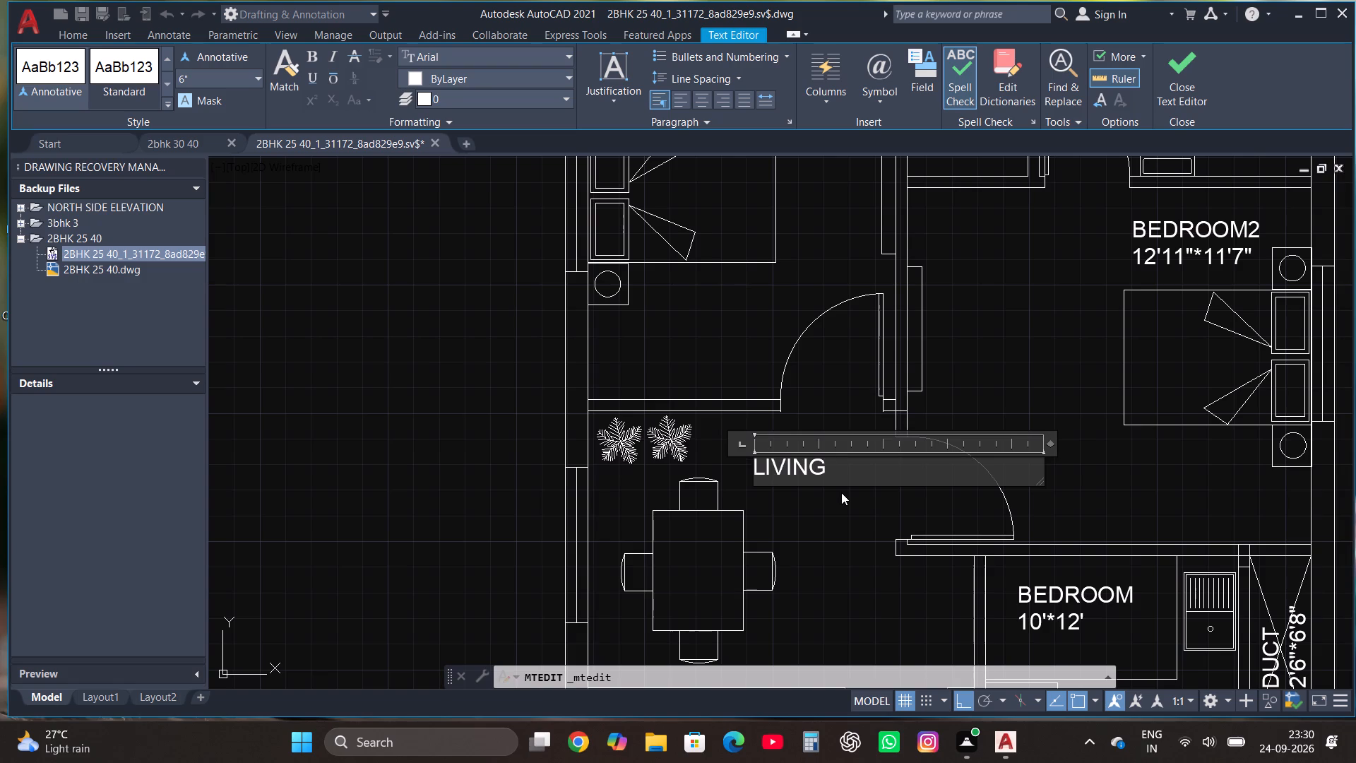
text(/DINING)
key(Return)
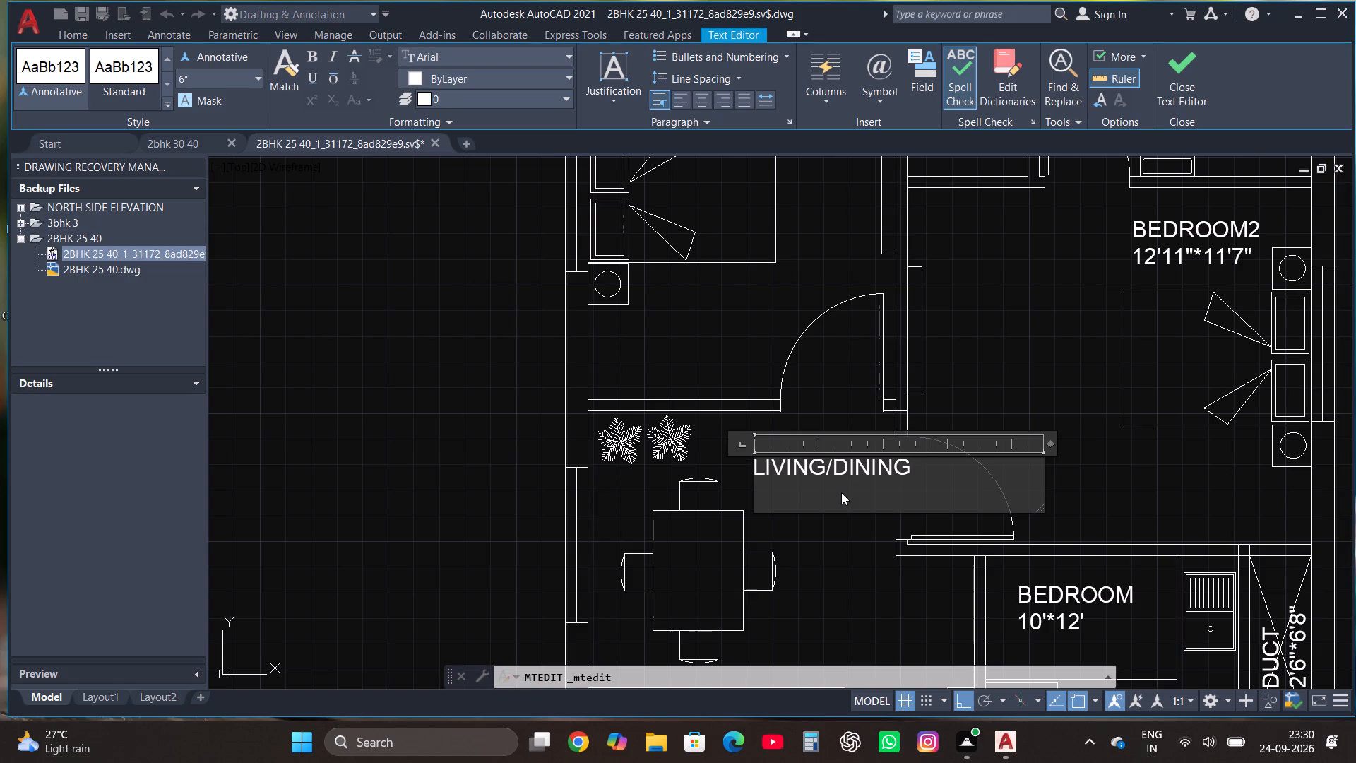
text(10'*)
text(9')
click(1176, 71)
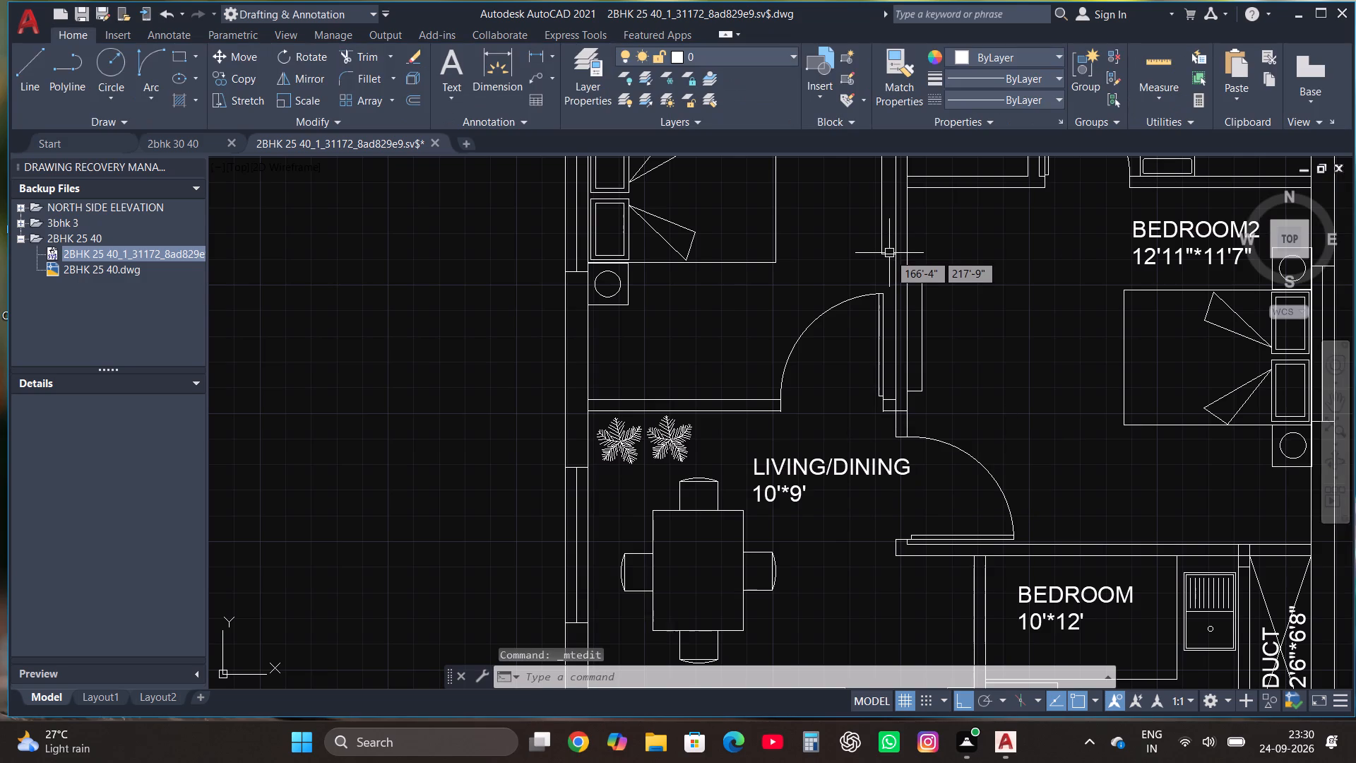
Replace the label text in the room with the stove and sink with "KITCHEN" and "8'7"*6'" on two lines.
scroll(893, 280, down, 1)
scroll(987, 367, down, 1)
scroll(1022, 433, up, 2)
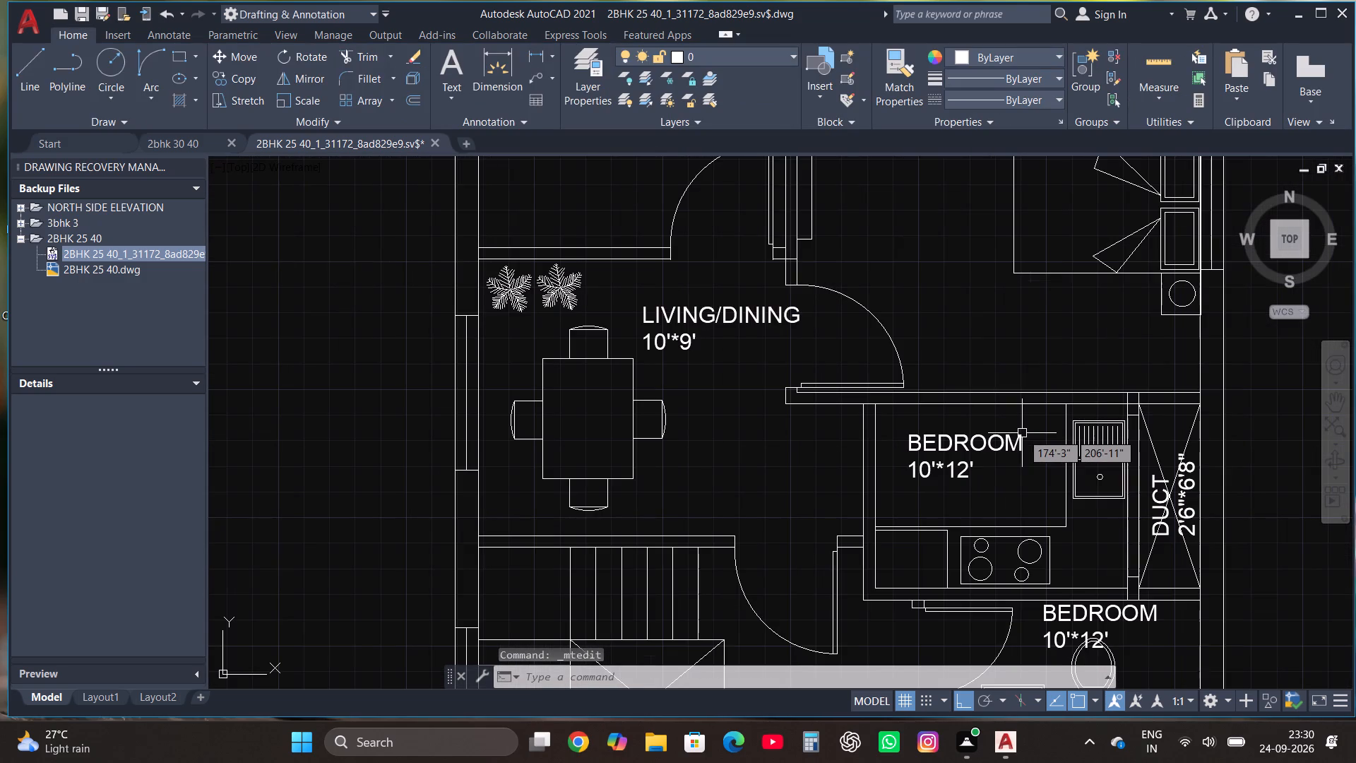
click(947, 449)
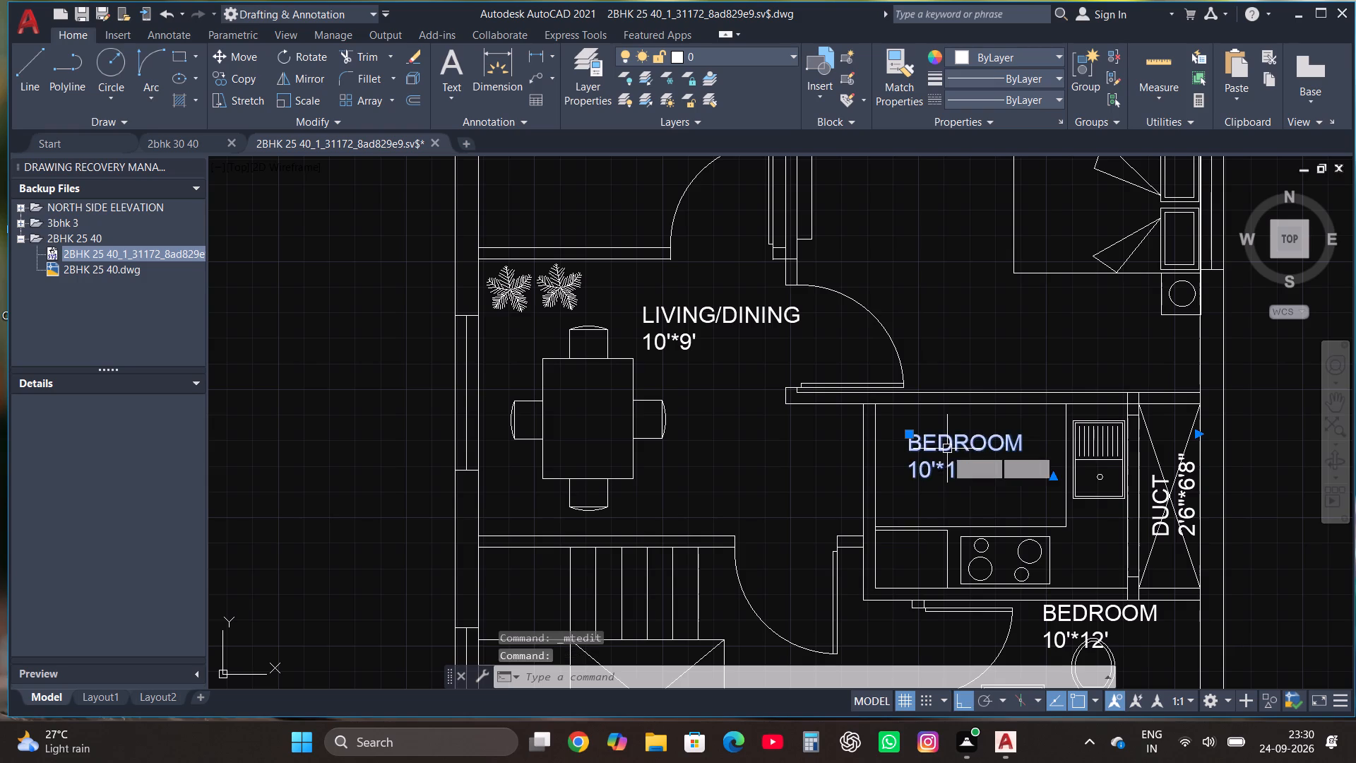
right_click(944, 448)
click(999, 297)
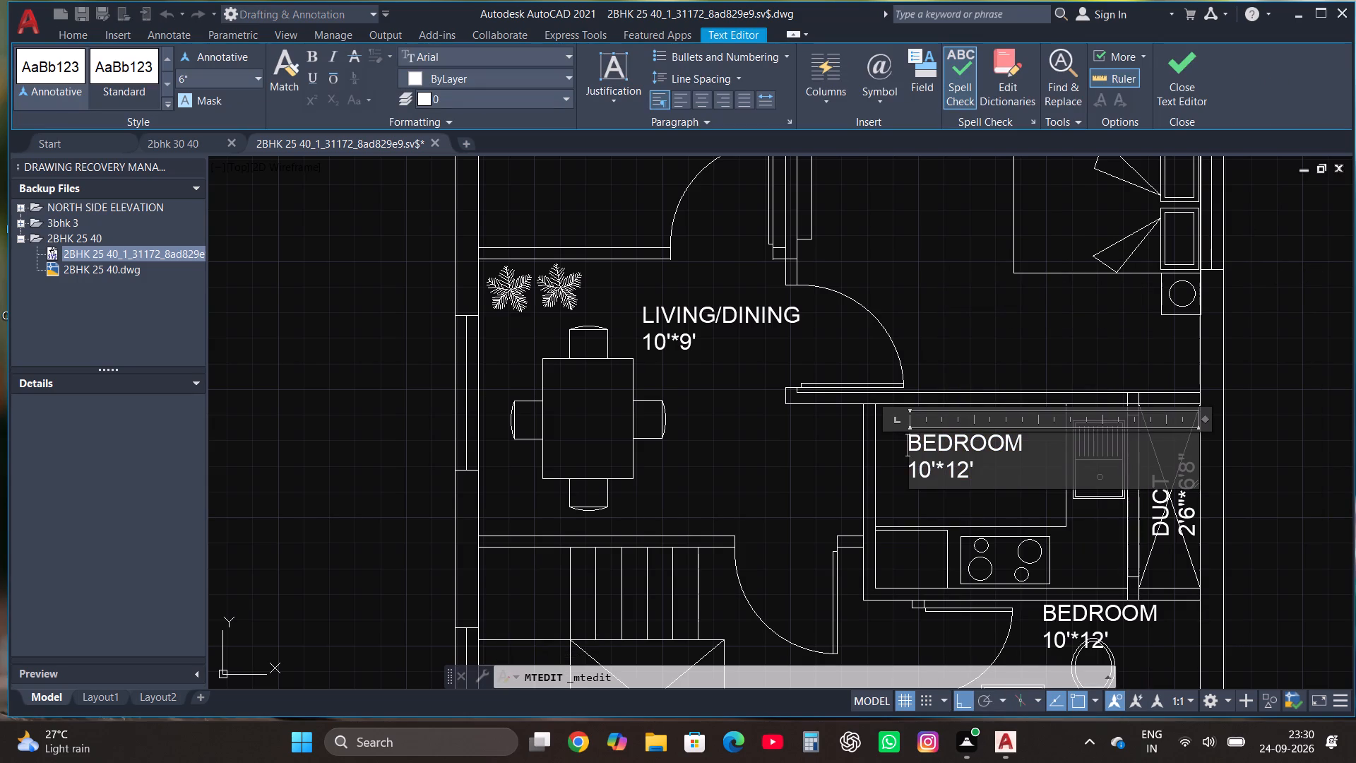
click(987, 478)
key(BackSpace)
key(BackSpace)
key(BackSpace)
key(BackSpace)
key(BackSpace)
key(BackSpace)
key(BackSpace)
key(BackSpace)
key(BackSpace)
key(BackSpace)
key(BackSpace)
key(BackSpace)
key(BackSpace)
key(BackSpace)
key(BackSpace)
key(BackSpace)
key(BackSpace)
key(BackSpace)
key(BackSpace)
key(BackSpace)
text(KITCHEN)
key(Return)
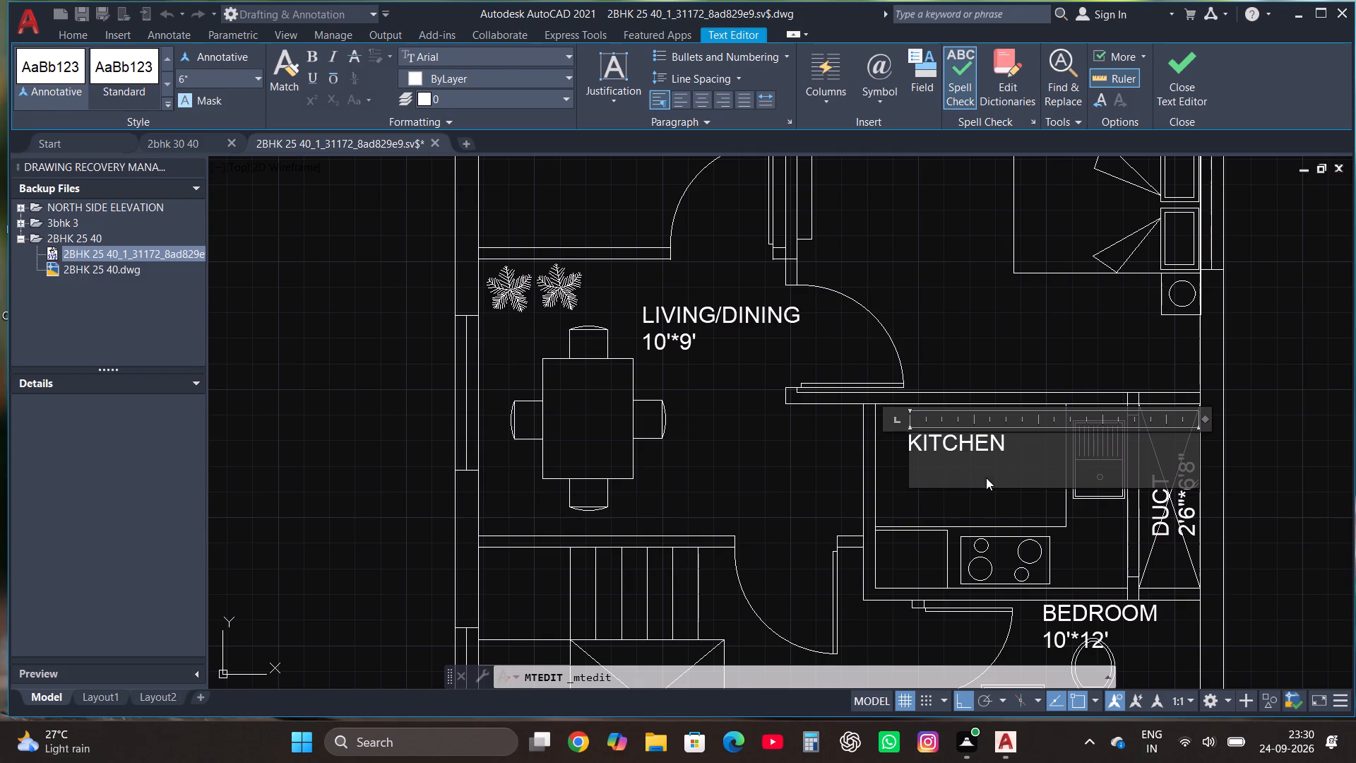
text(8'7")
key(asterisk)
text(6')
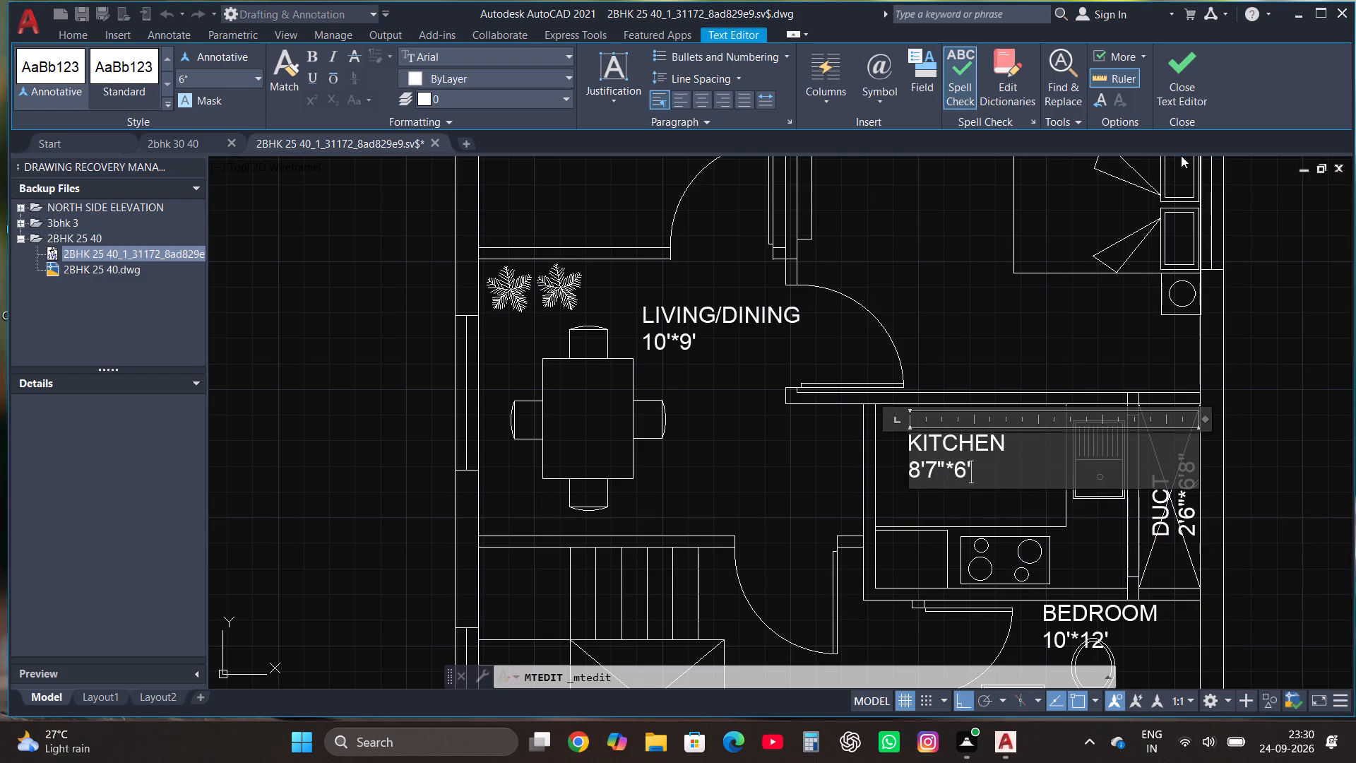
click(1172, 70)
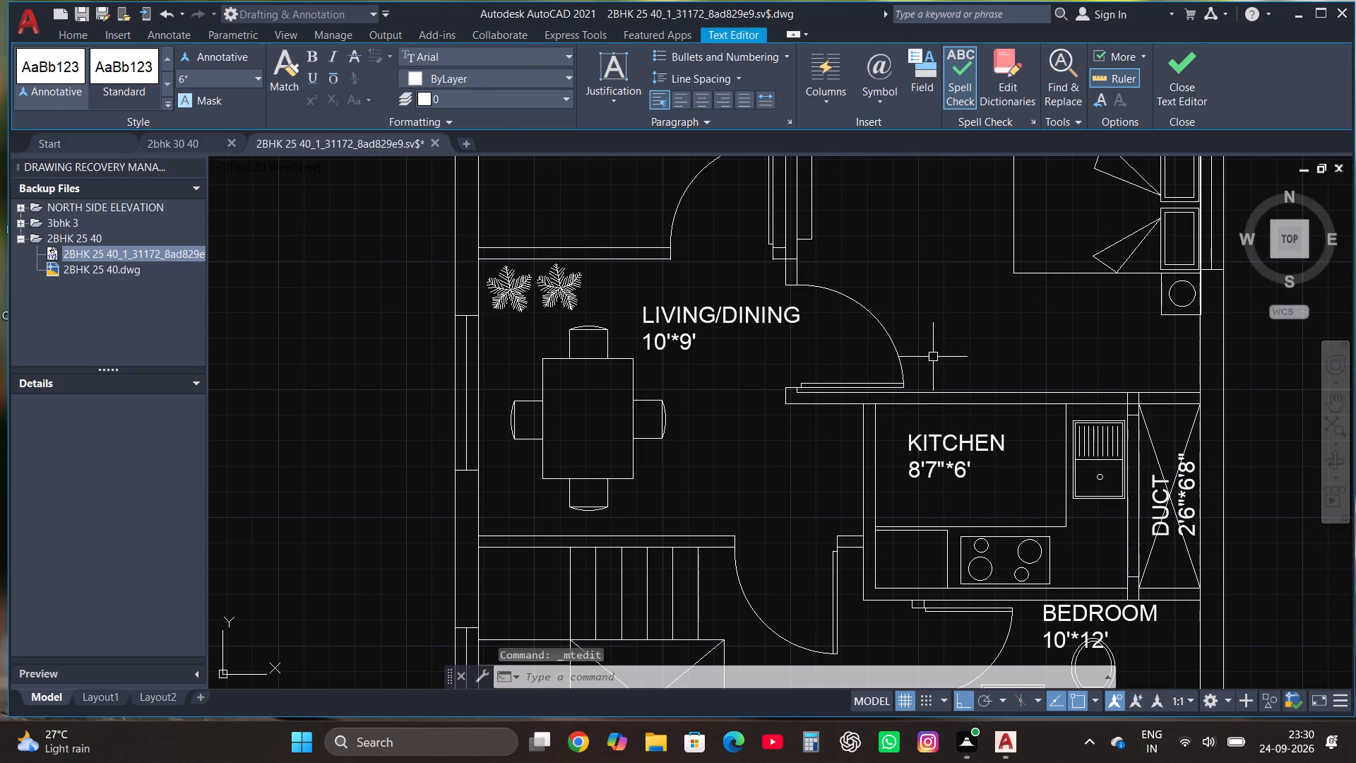
Replace the label text in the bathroom below the kitchen with "TOILET" and "9'*4'" on two lines.
scroll(870, 324, down, 2)
scroll(972, 468, up, 1)
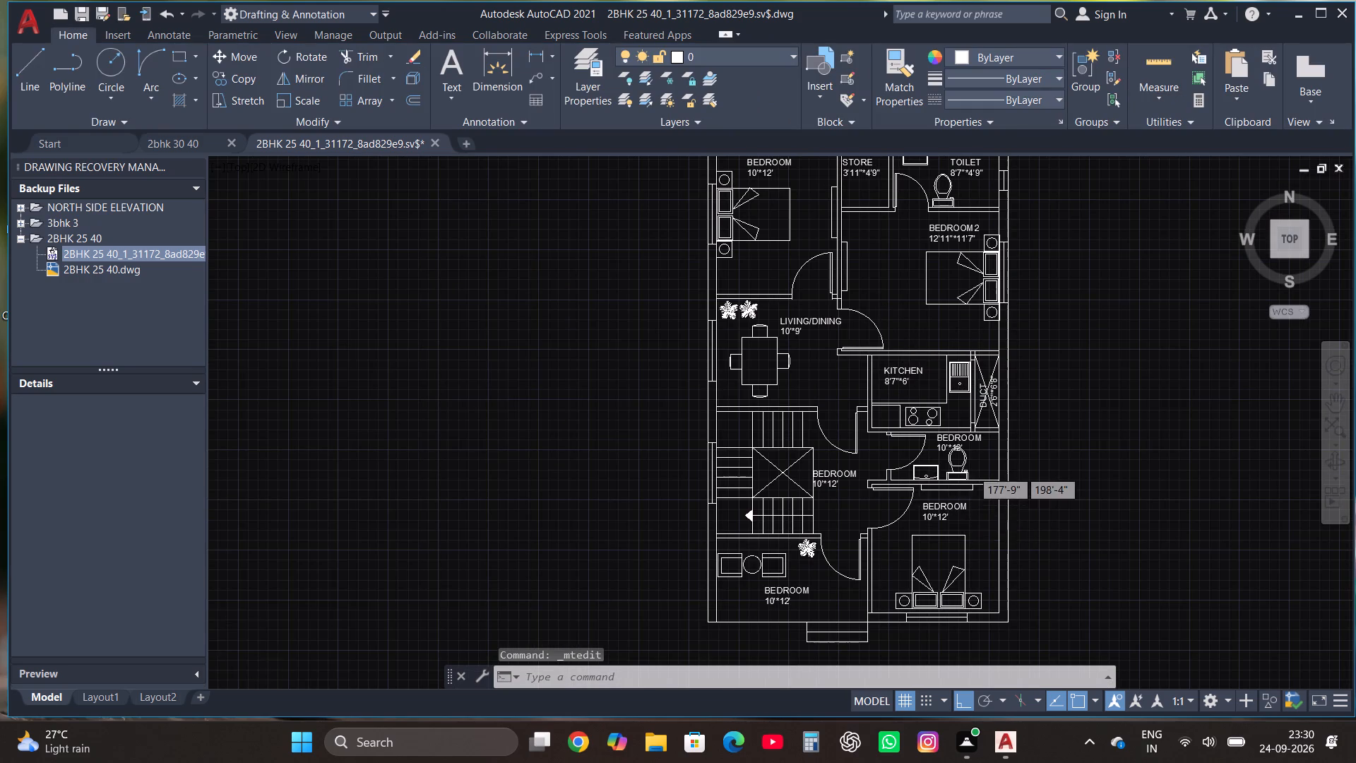
scroll(972, 468, up, 1)
click(901, 391)
right_click(901, 394)
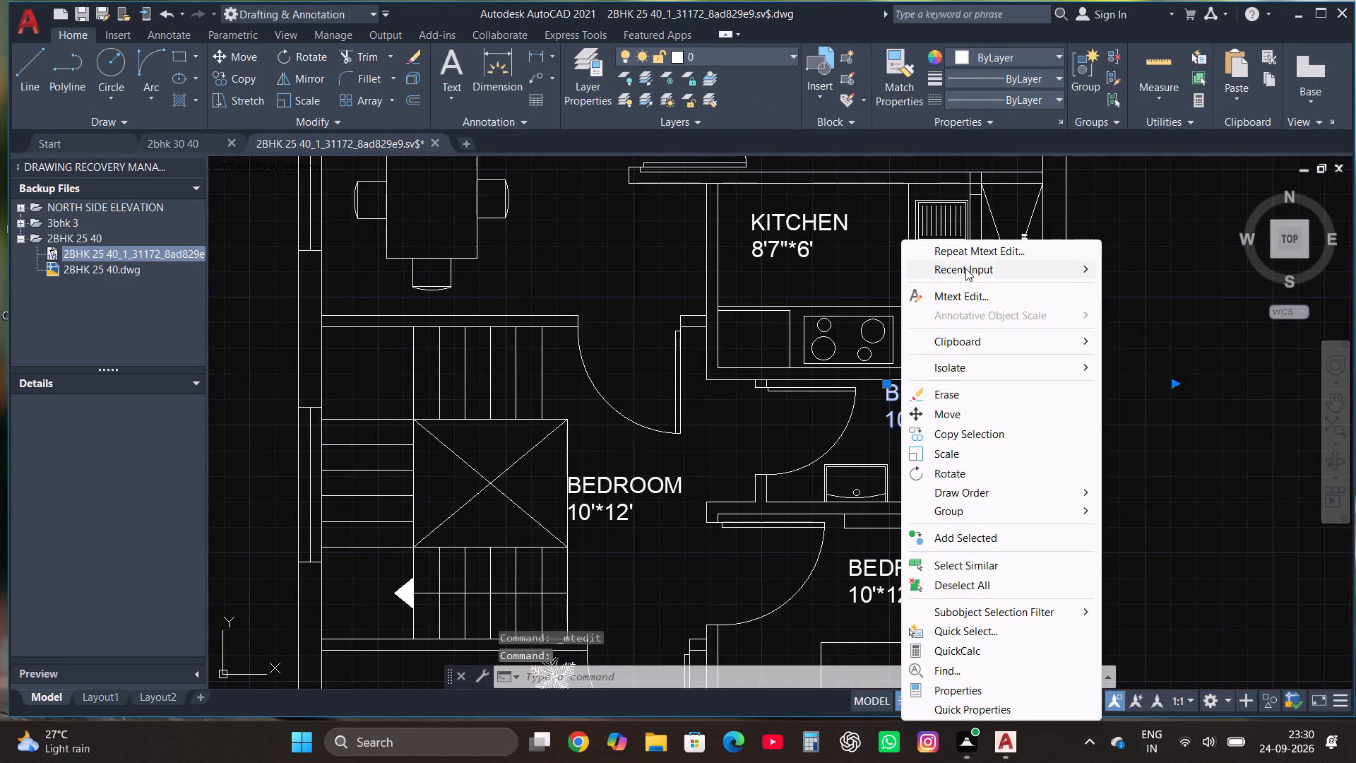
click(965, 292)
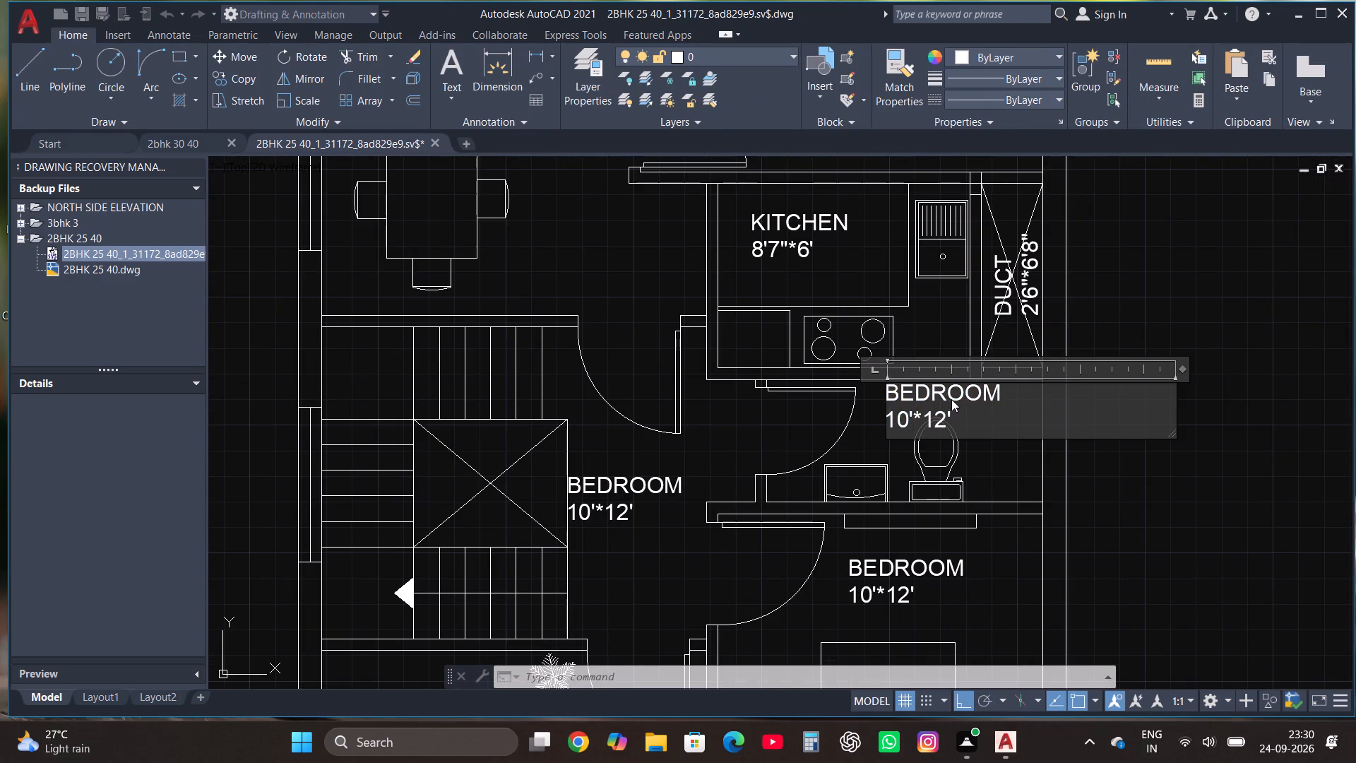
click(966, 430)
key(BackSpace)
key(BackSpace)
key(BackSpace)
key(BackSpace)
key(BackSpace)
key(BackSpace)
key(BackSpace)
key(BackSpace)
key(BackSpace)
key(BackSpace)
key(BackSpace)
key(BackSpace)
key(BackSpace)
key(BackSpace)
key(BackSpace)
key(BackSpace)
key(BackSpace)
key(BackSpace)
key(BackSpace)
key(BackSpace)
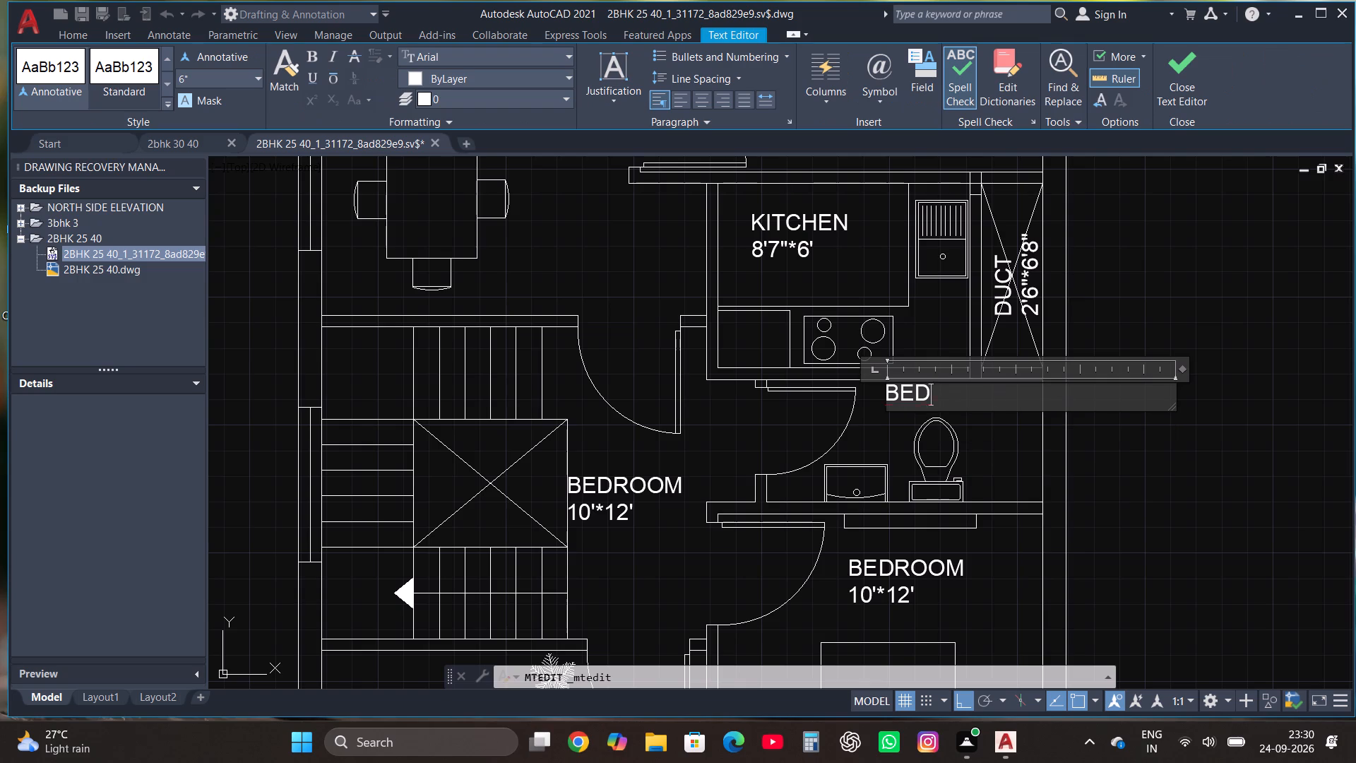
text(TI)
key(BackSpace)
text(OILET)
key(Return)
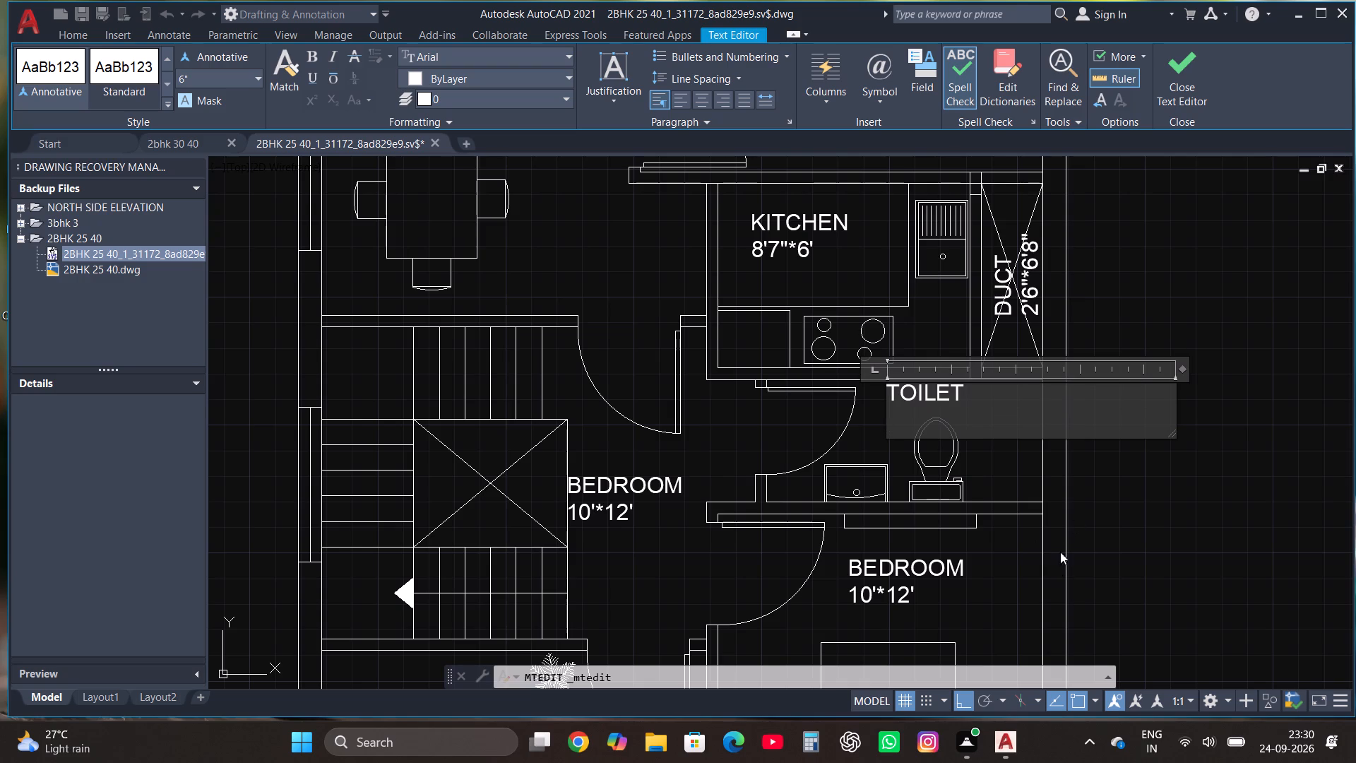
text(9')
text(*4')
click(1174, 71)
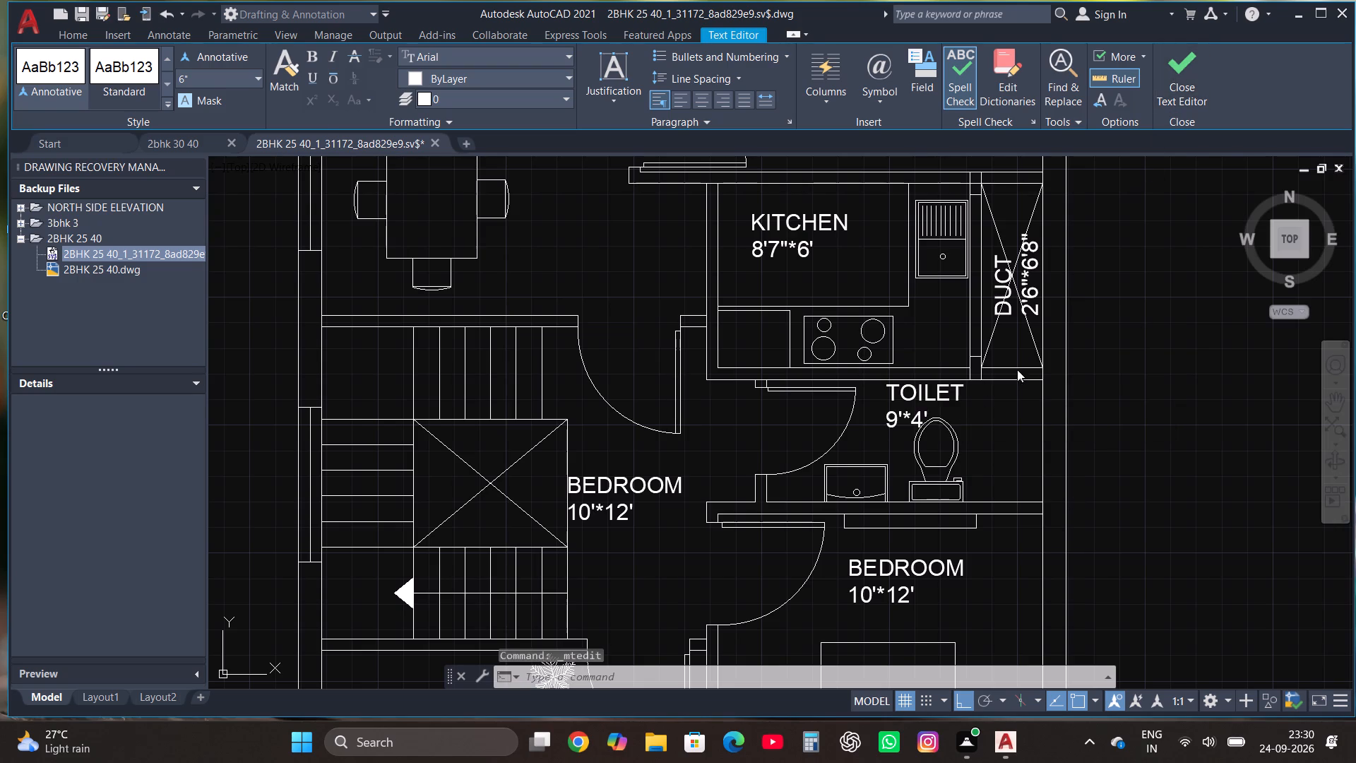
Change the size line of the southeast bedroom's label to "11'6"*10'4"", keeping "BEDROOM" above it.
scroll(918, 365, down, 2)
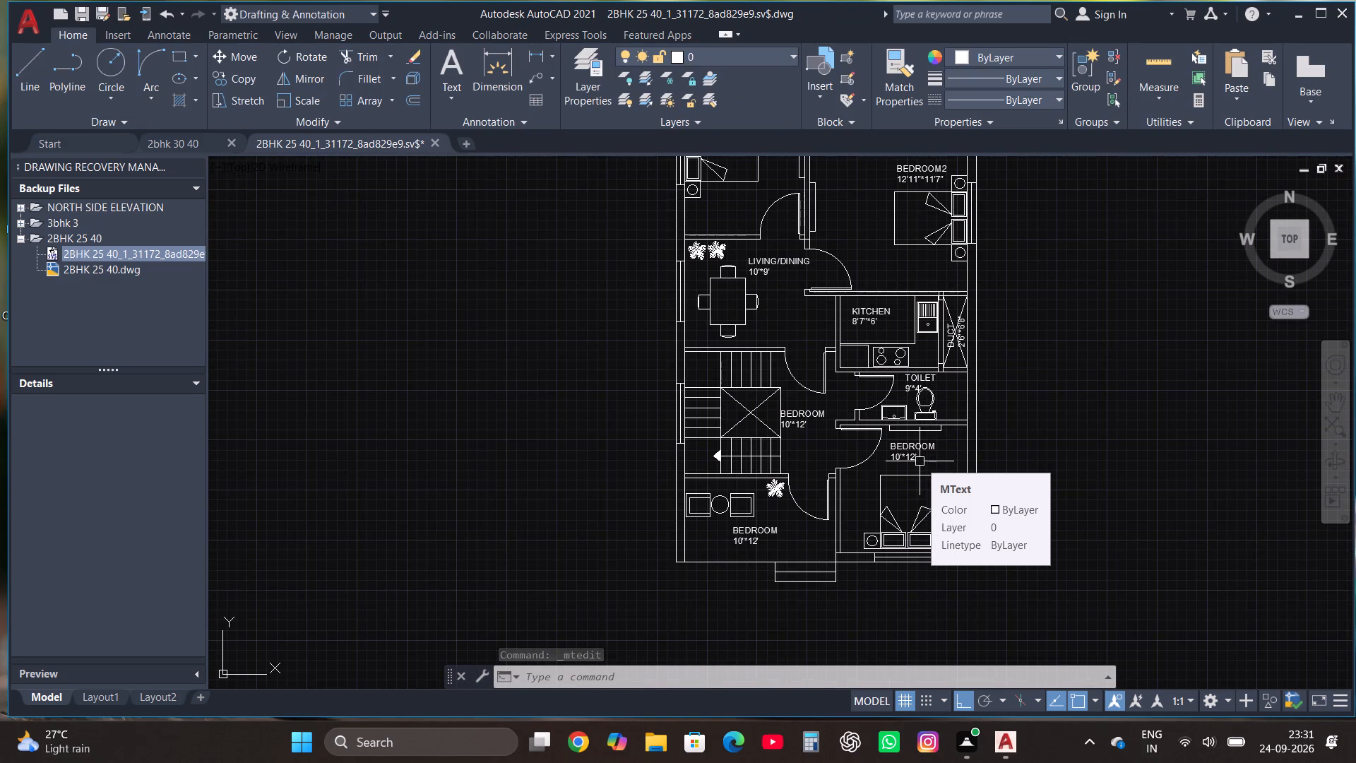
click(906, 445)
right_click(906, 446)
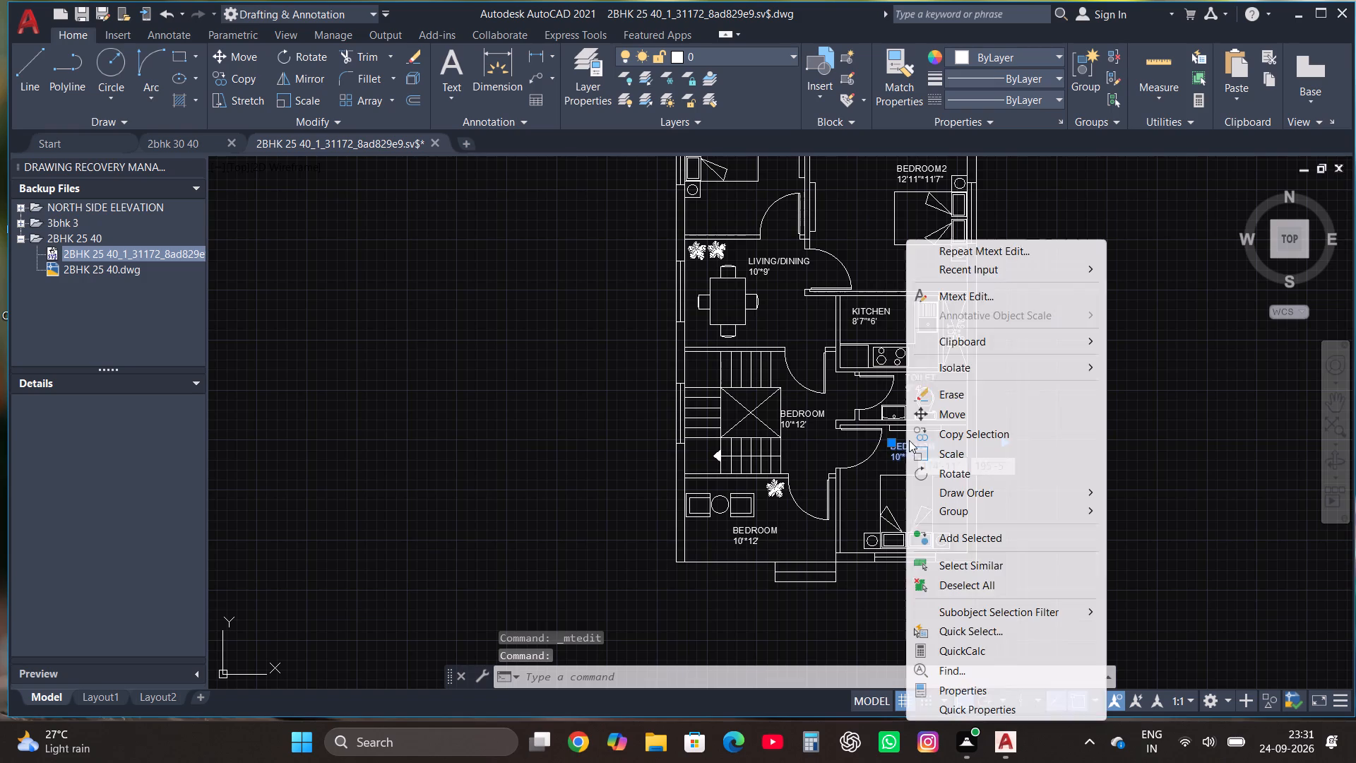
click(951, 292)
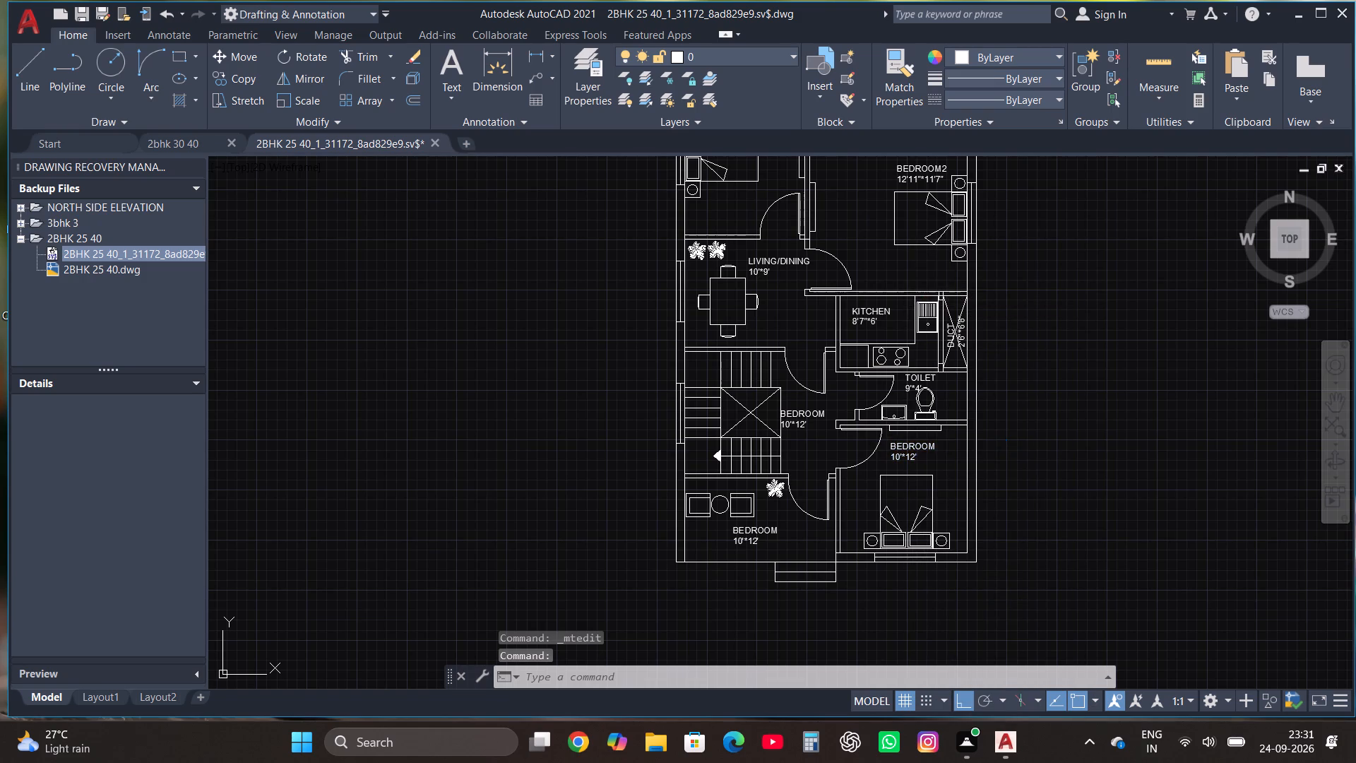
scroll(1017, 430, up, 1)
scroll(945, 446, up, 1)
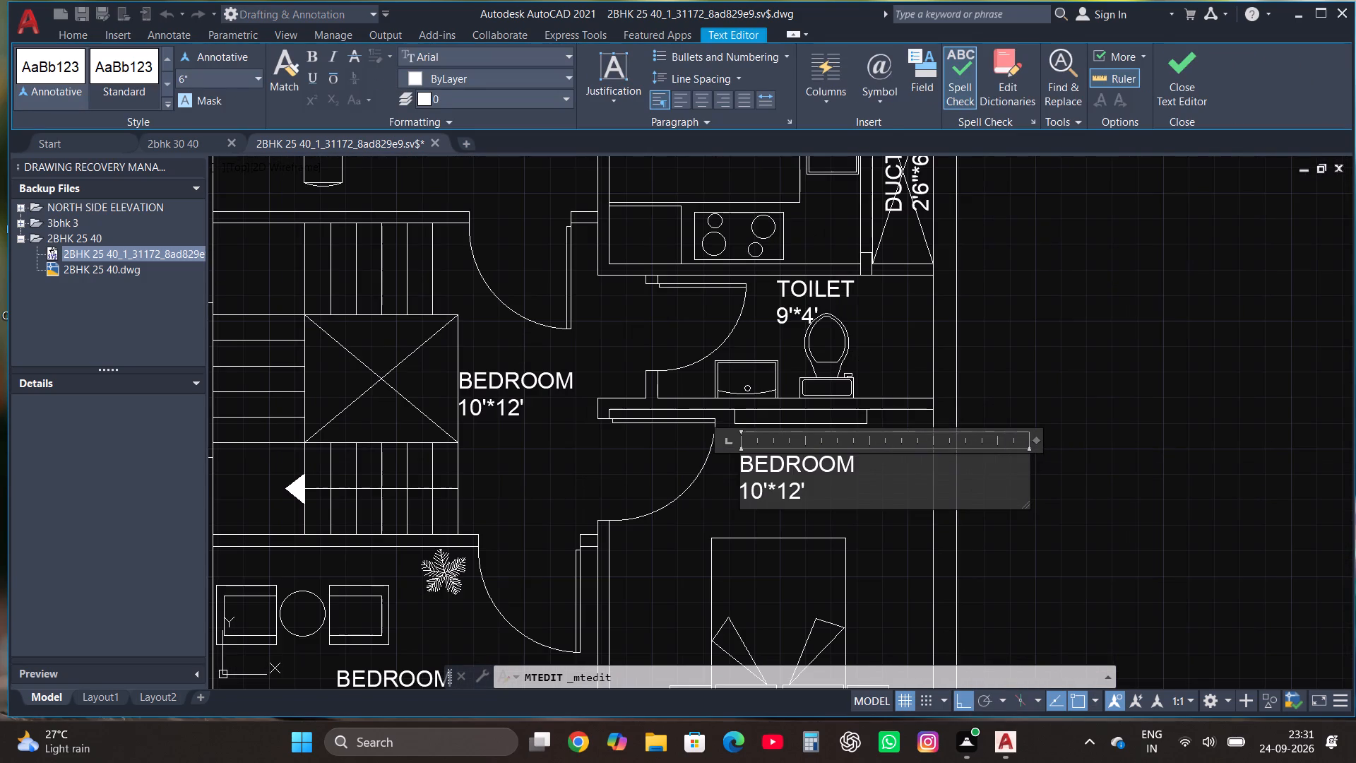
click(814, 490)
key(BackSpace)
key(BackSpace)
key(BackSpace)
key(BackSpace)
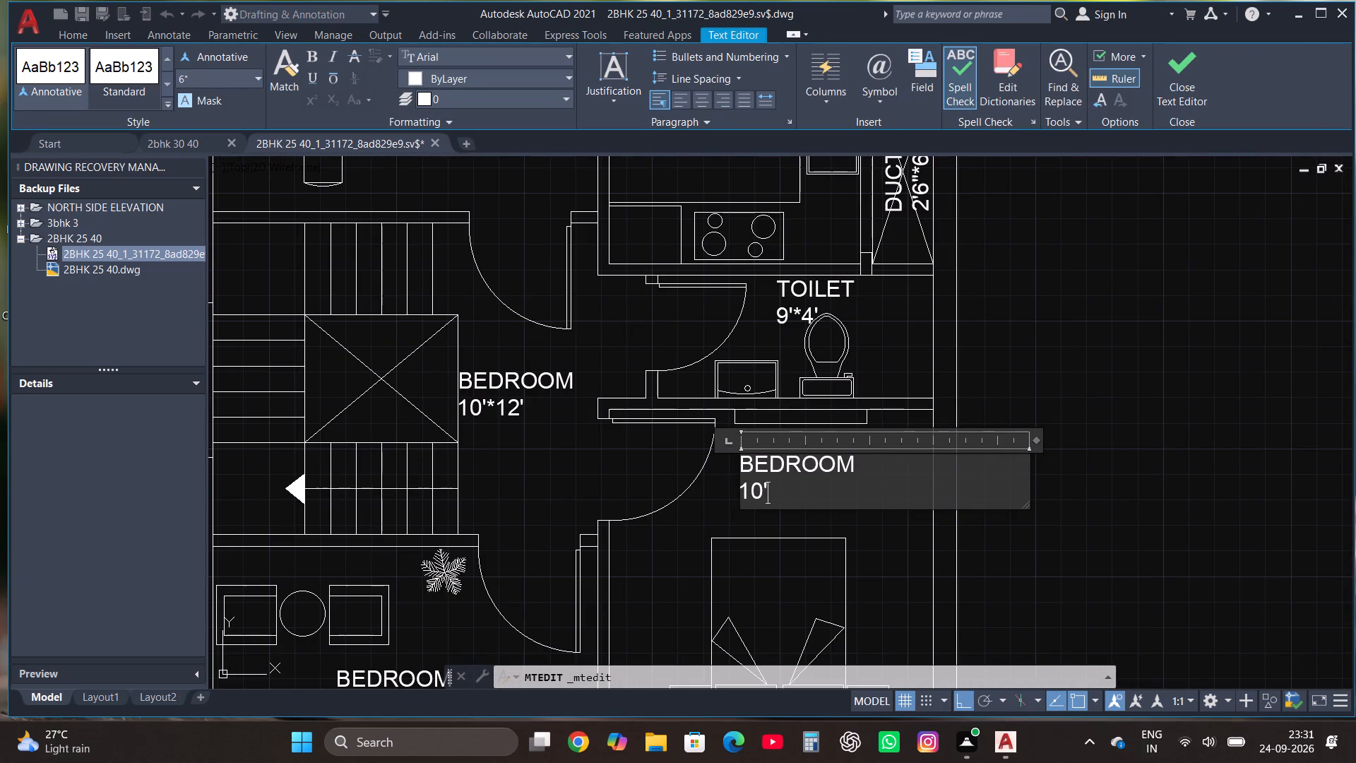
key(BackSpace)
key(BackSpace)
text(1')
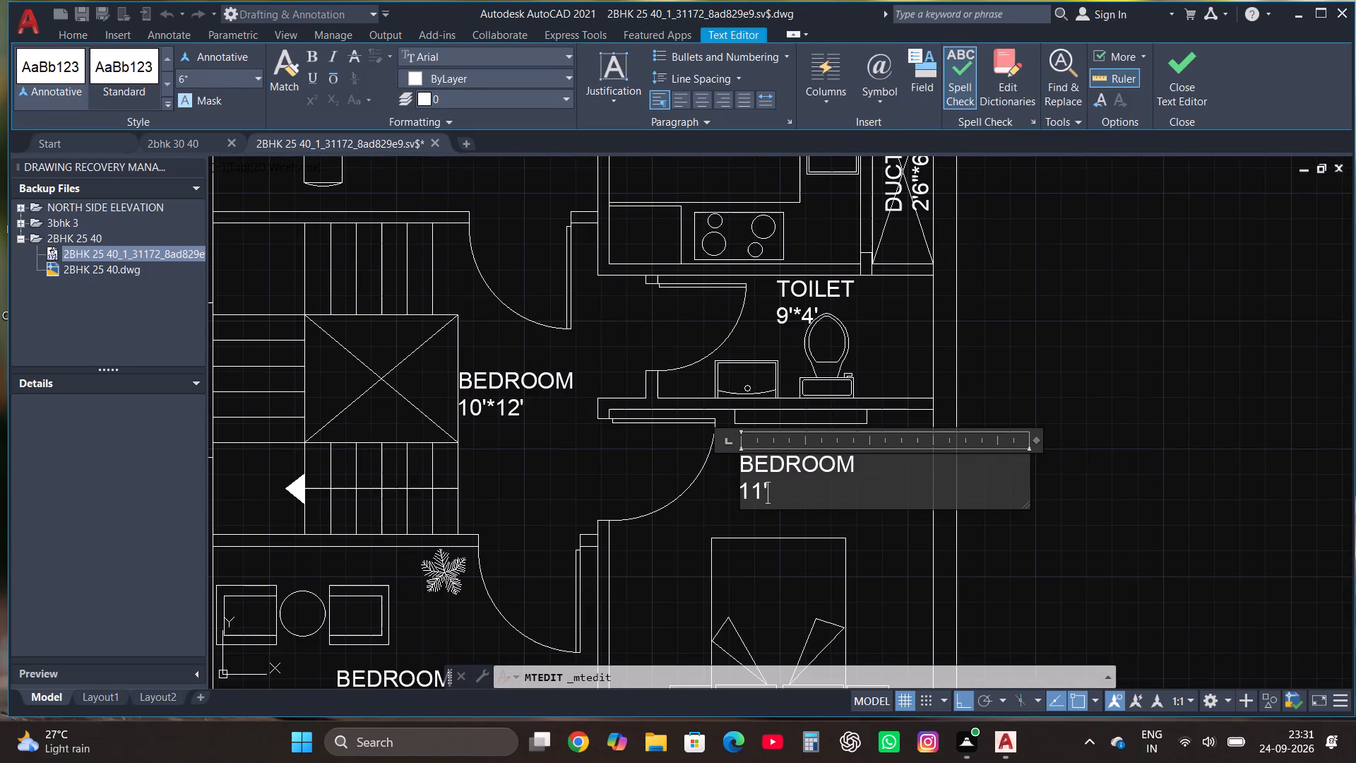
text(6")
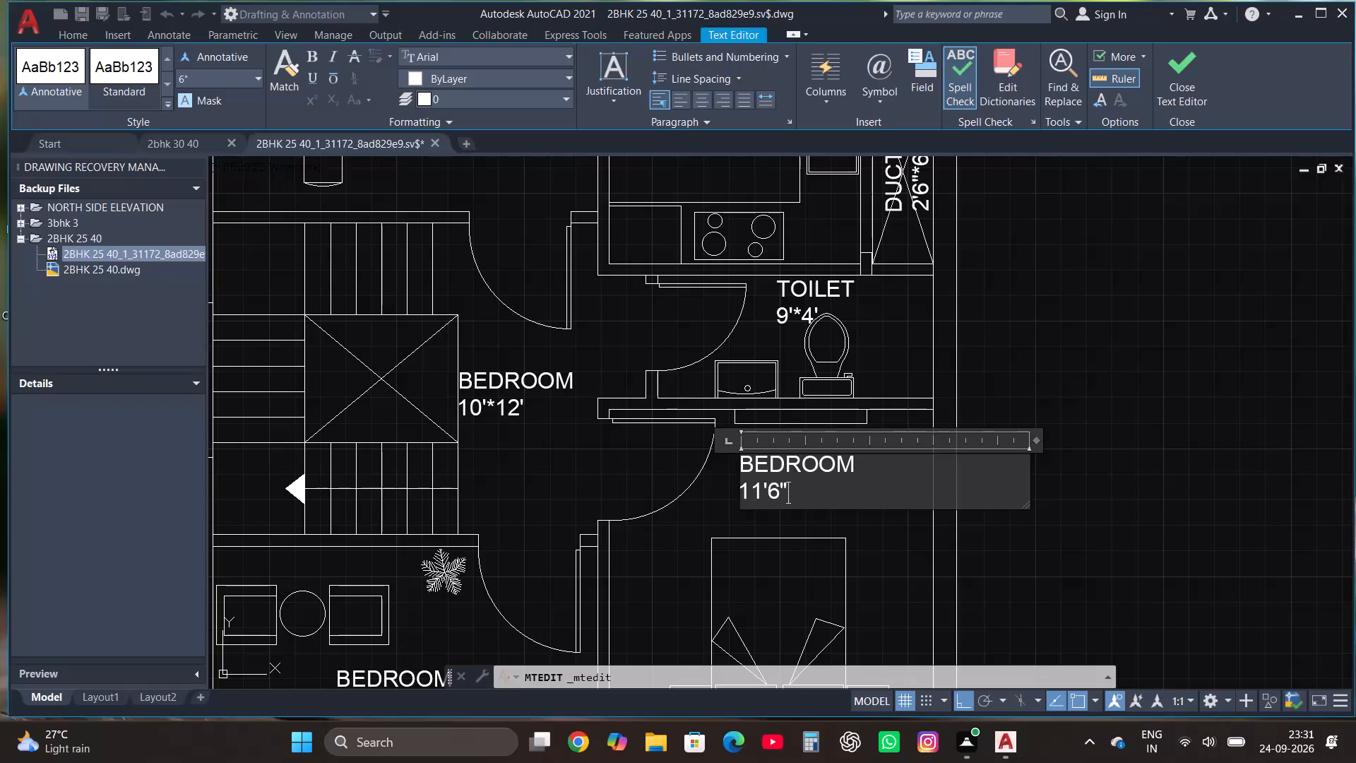
key(asterisk)
text(10'4")
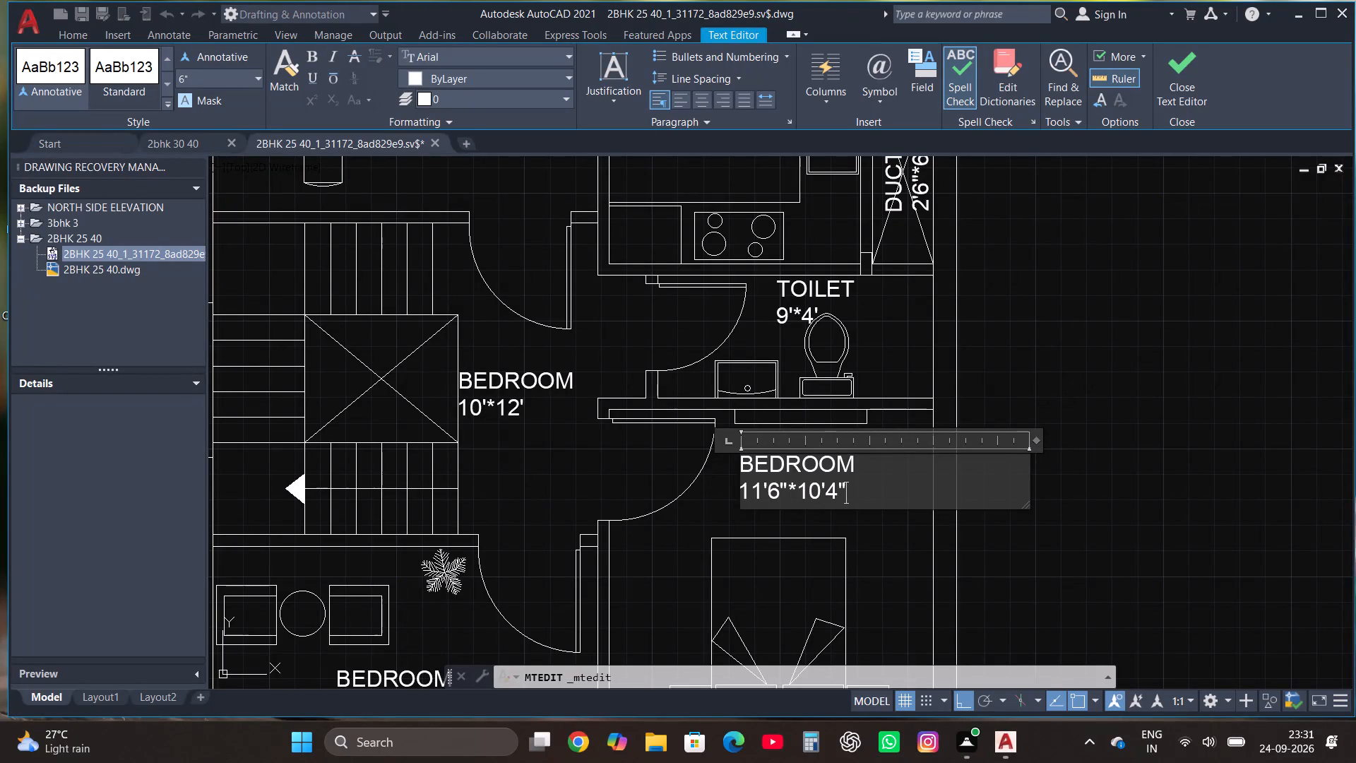
click(1184, 71)
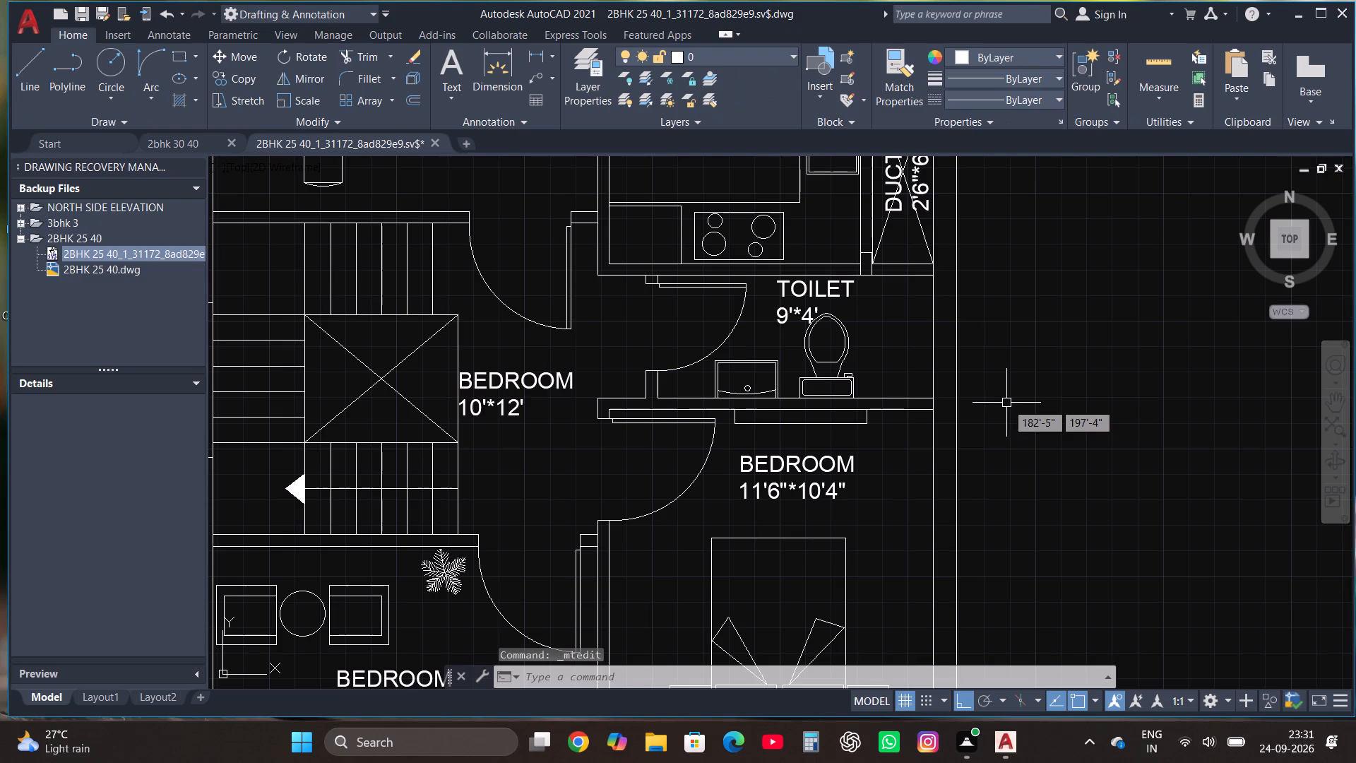
Replace the label text beside the stairs with "STAIR CASE" and "11'5"*10'2"" on two lines.
scroll(971, 467, down, 2)
scroll(780, 441, up, 2)
click(780, 441)
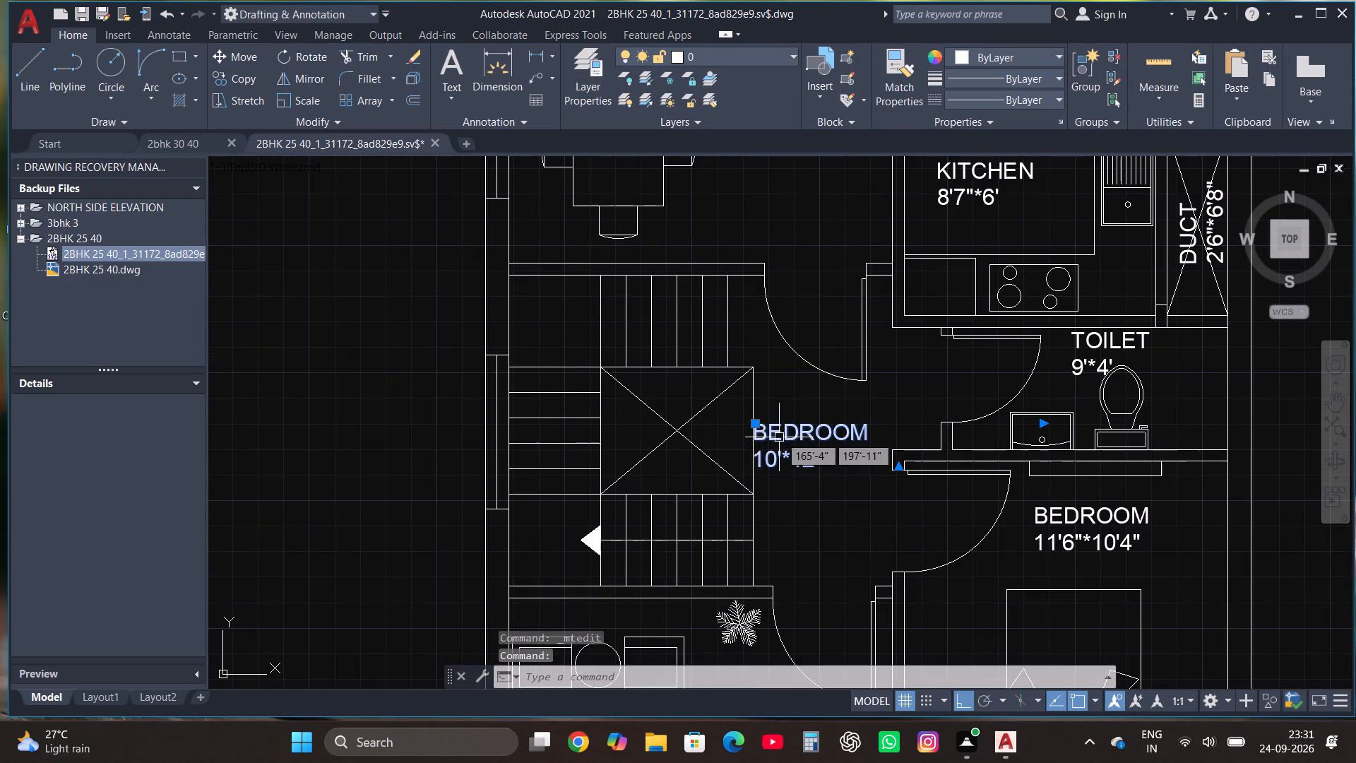
right_click(783, 436)
click(878, 294)
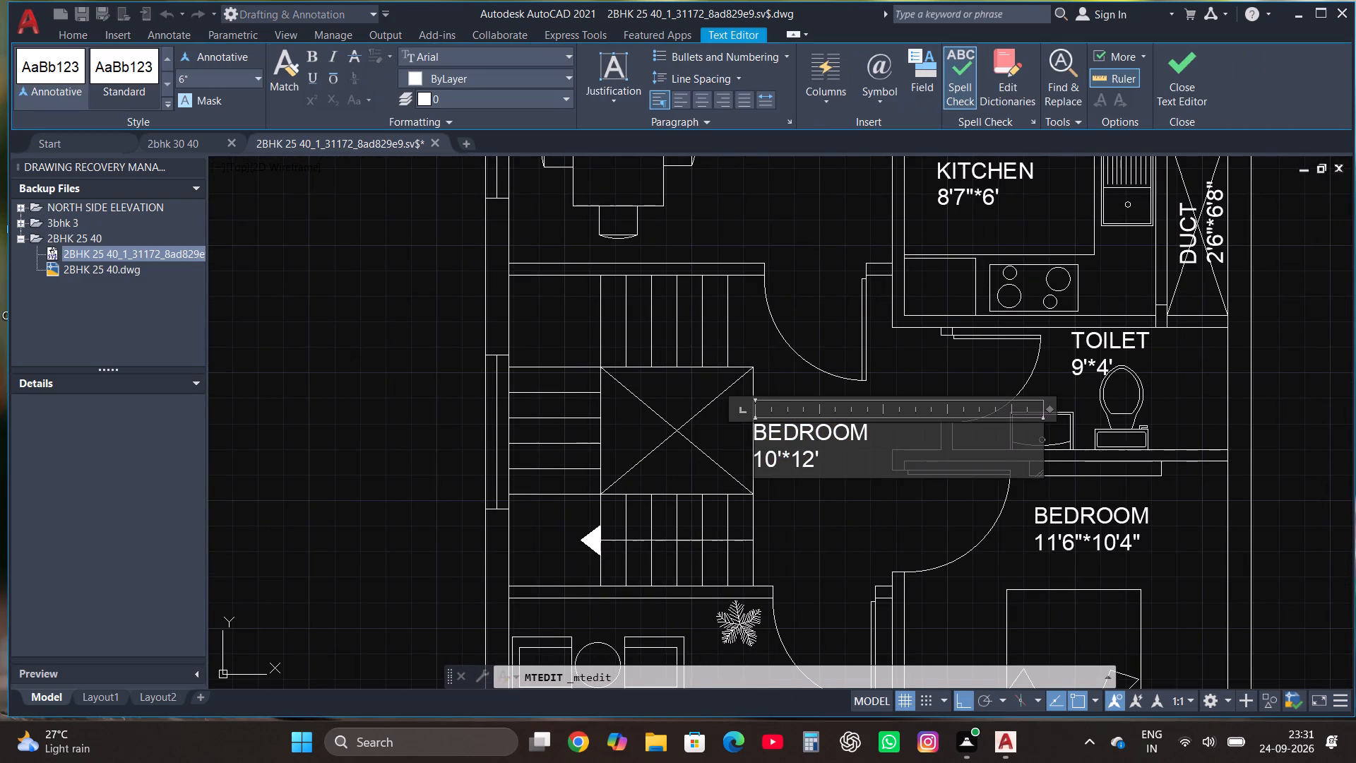
click(848, 461)
key(BackSpace)
key(BackSpace)
key(BackSpace)
key(BackSpace)
key(BackSpace)
key(BackSpace)
key(BackSpace)
key(BackSpace)
key(BackSpace)
key(BackSpace)
key(BackSpace)
key(BackSpace)
key(BackSpace)
key(BackSpace)
key(BackSpace)
key(BackSpace)
key(BackSpace)
key(BackSpace)
key(BackSpace)
key(BackSpace)
text(STAIR CASE)
key(Return)
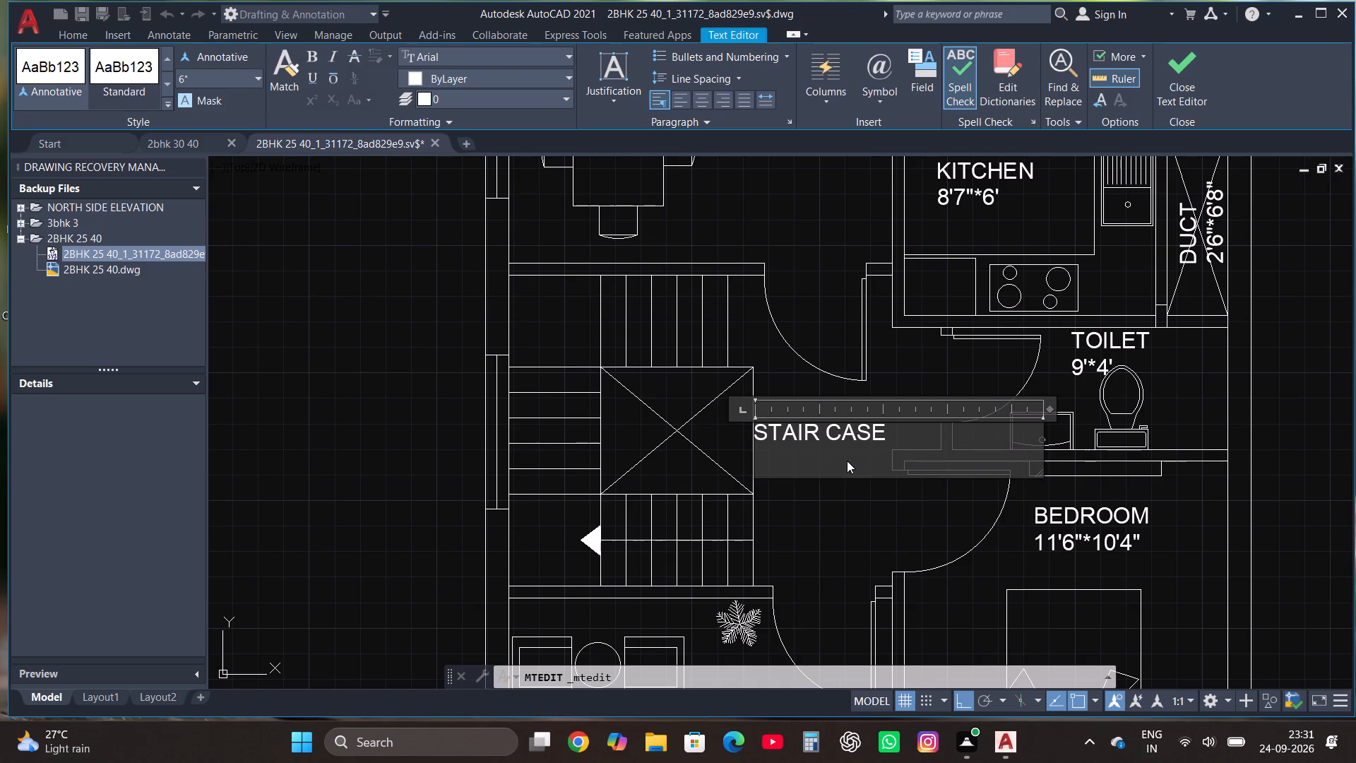
text(11'5"*)
text(10'2")
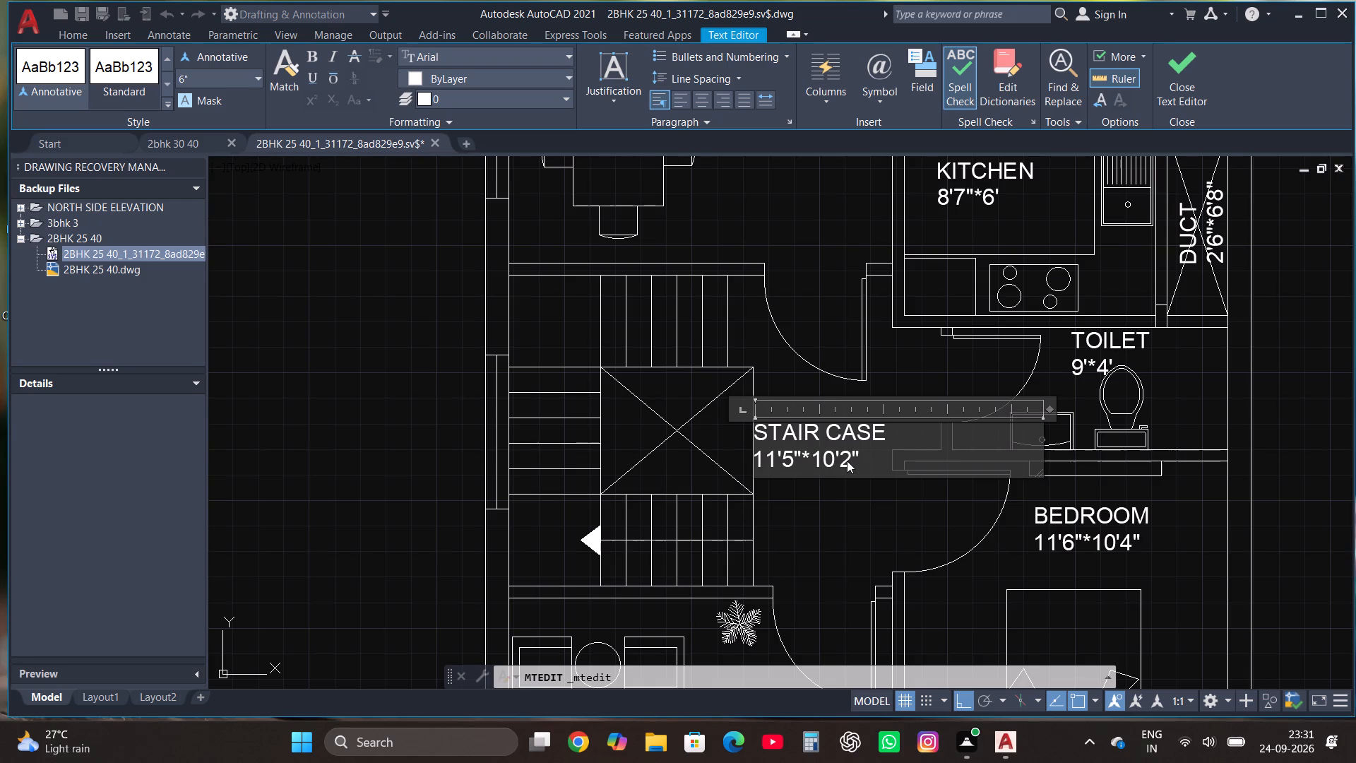
click(1178, 64)
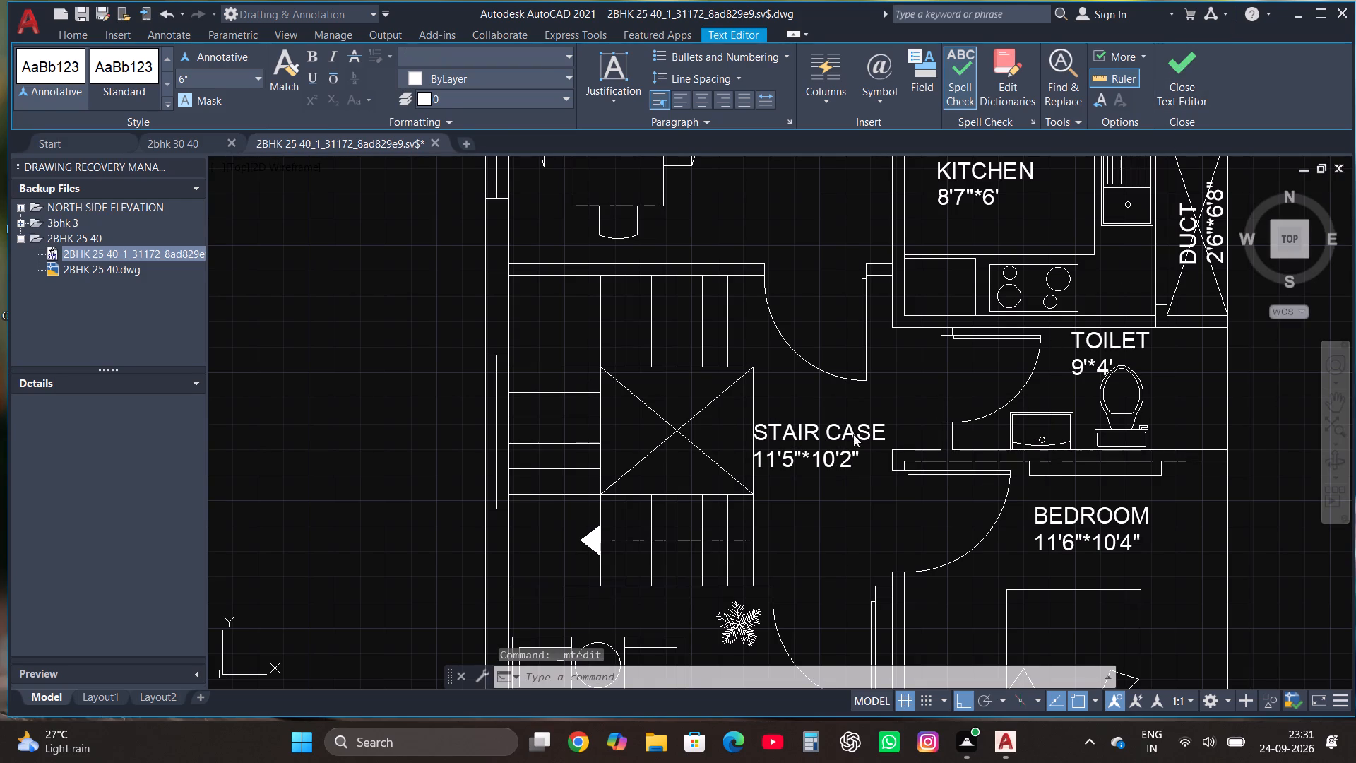
Rotate the staircase label 90° so it reads vertically alongside the stairs.
click(831, 437)
click(302, 54)
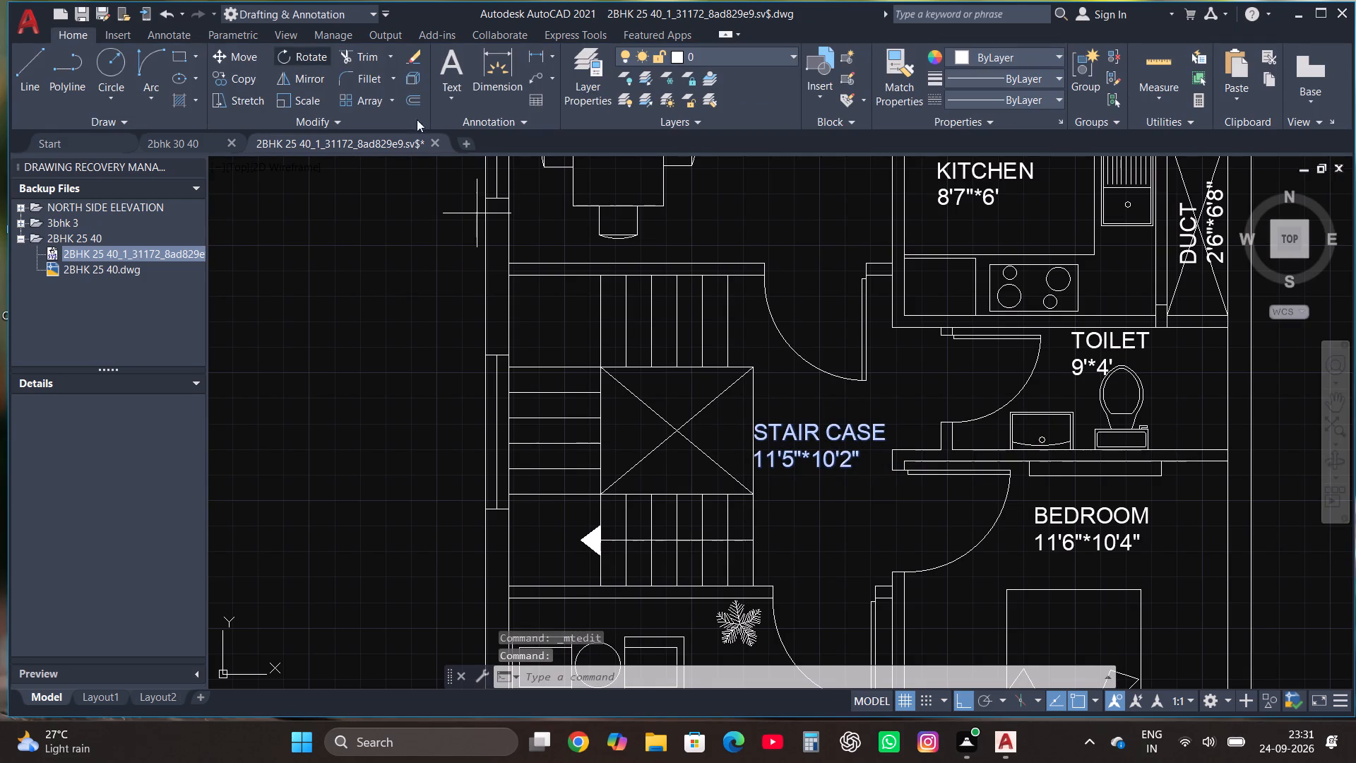
click(803, 459)
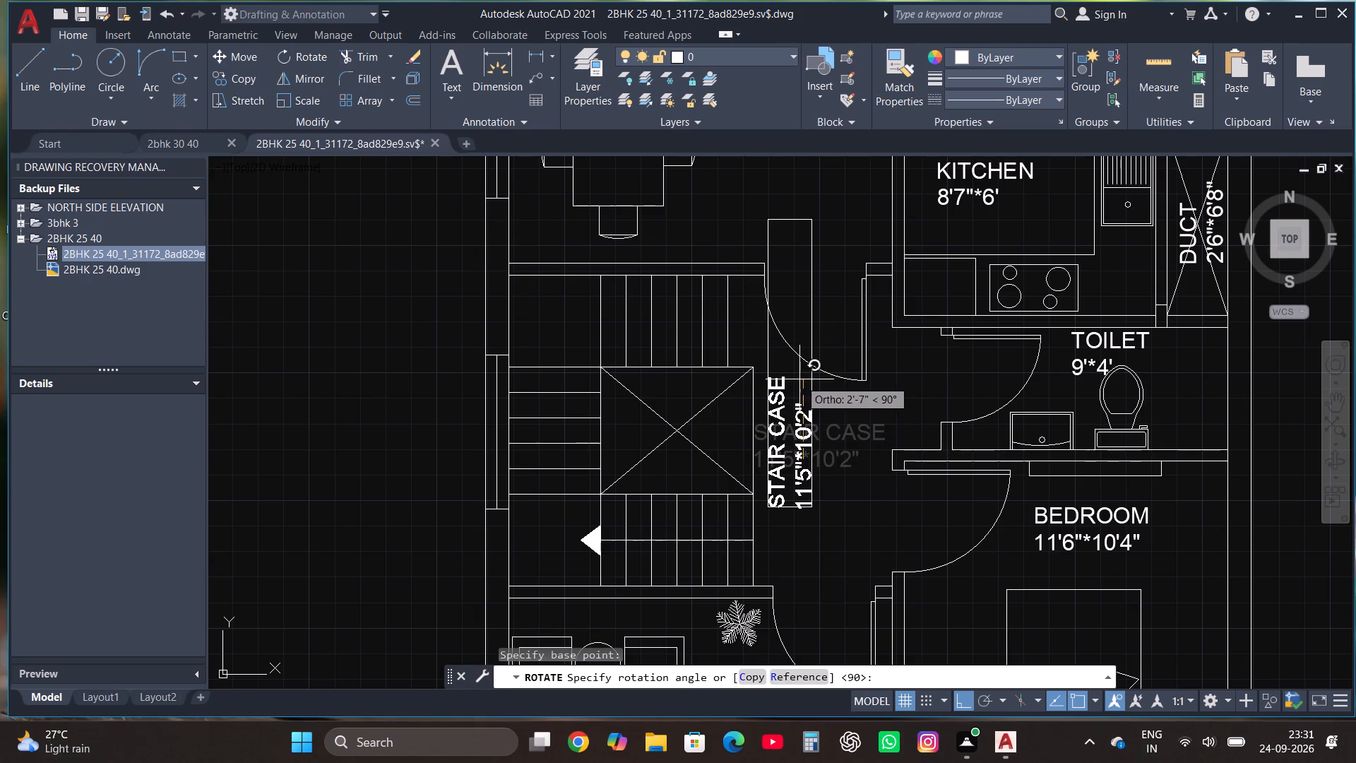
click(799, 379)
Replace the text of the southwest seating area's "BEDROOM" label with "PORCH" and "11'5"*6'9"" on two lines.
scroll(804, 468, down, 3)
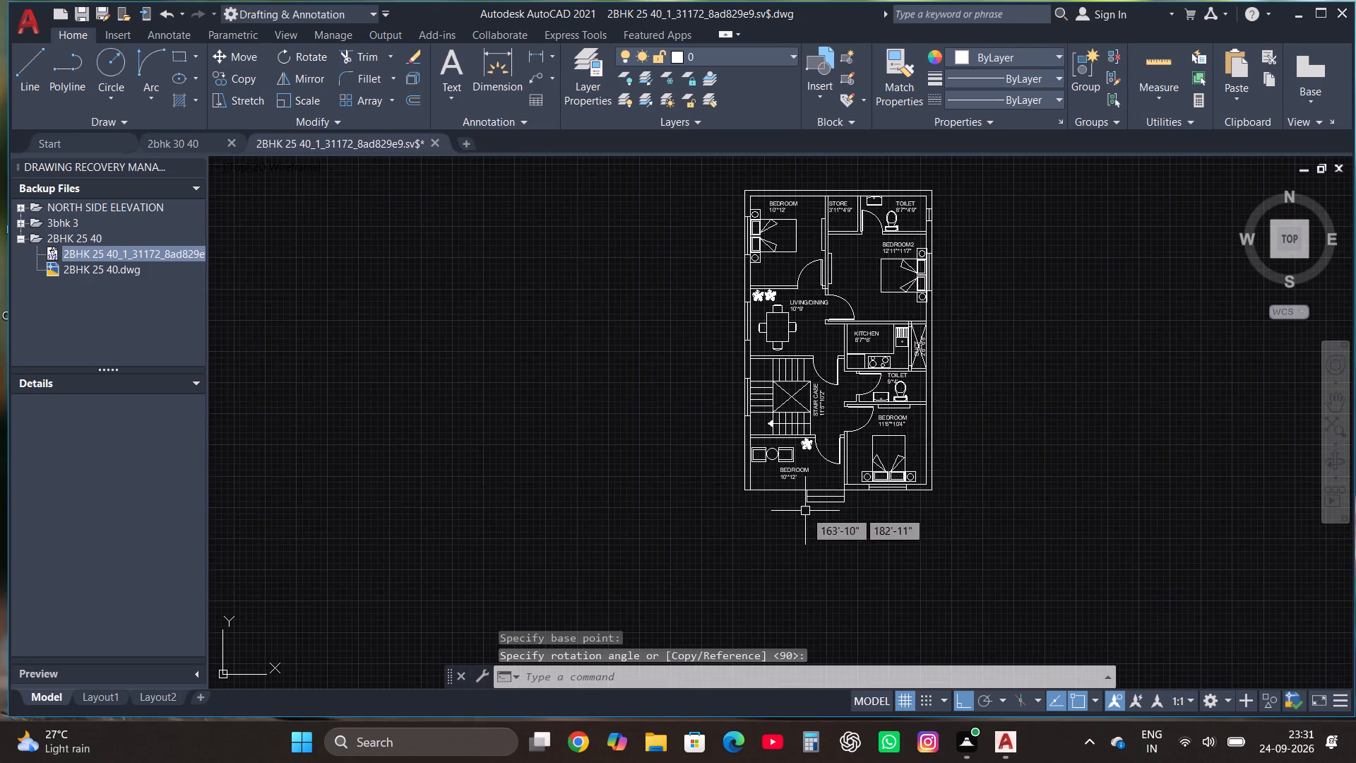
scroll(805, 511, up, 3)
click(718, 331)
click(722, 373)
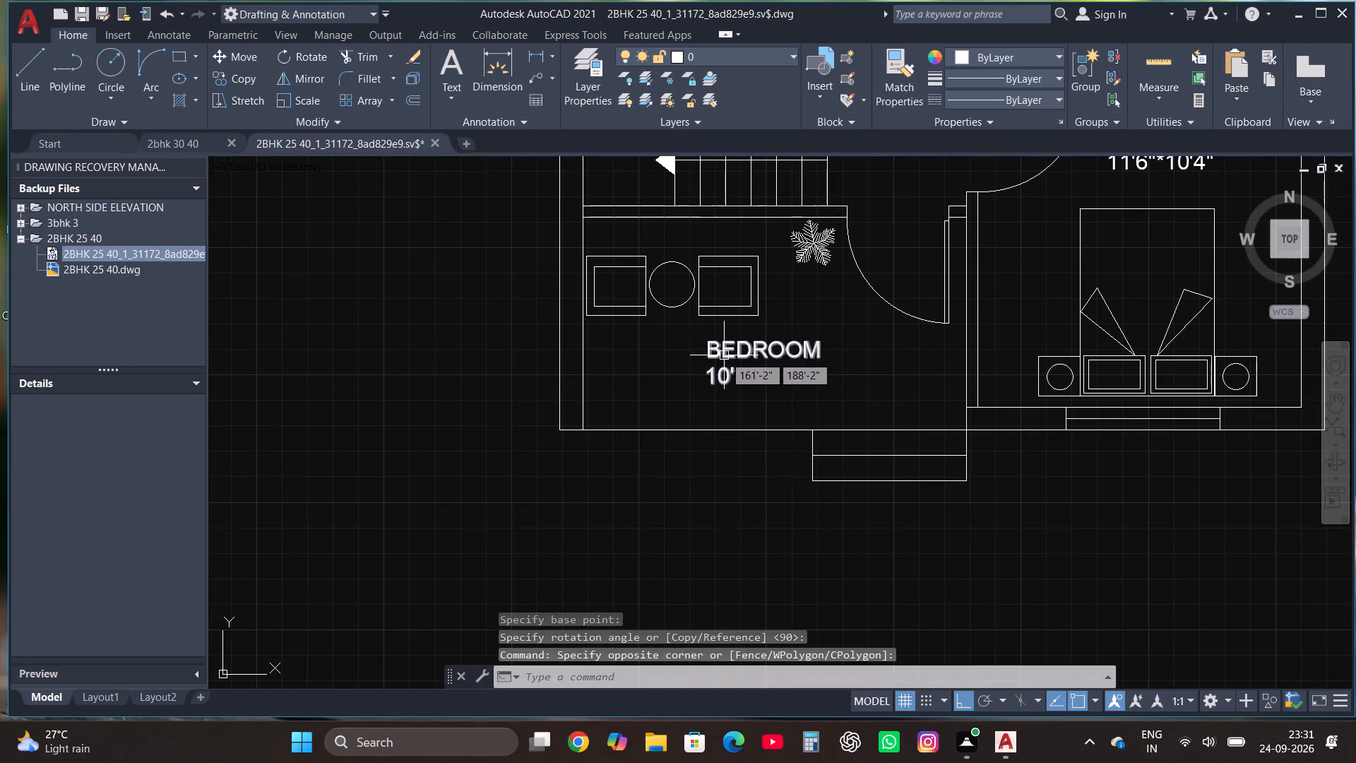
click(724, 355)
right_click(722, 355)
click(785, 298)
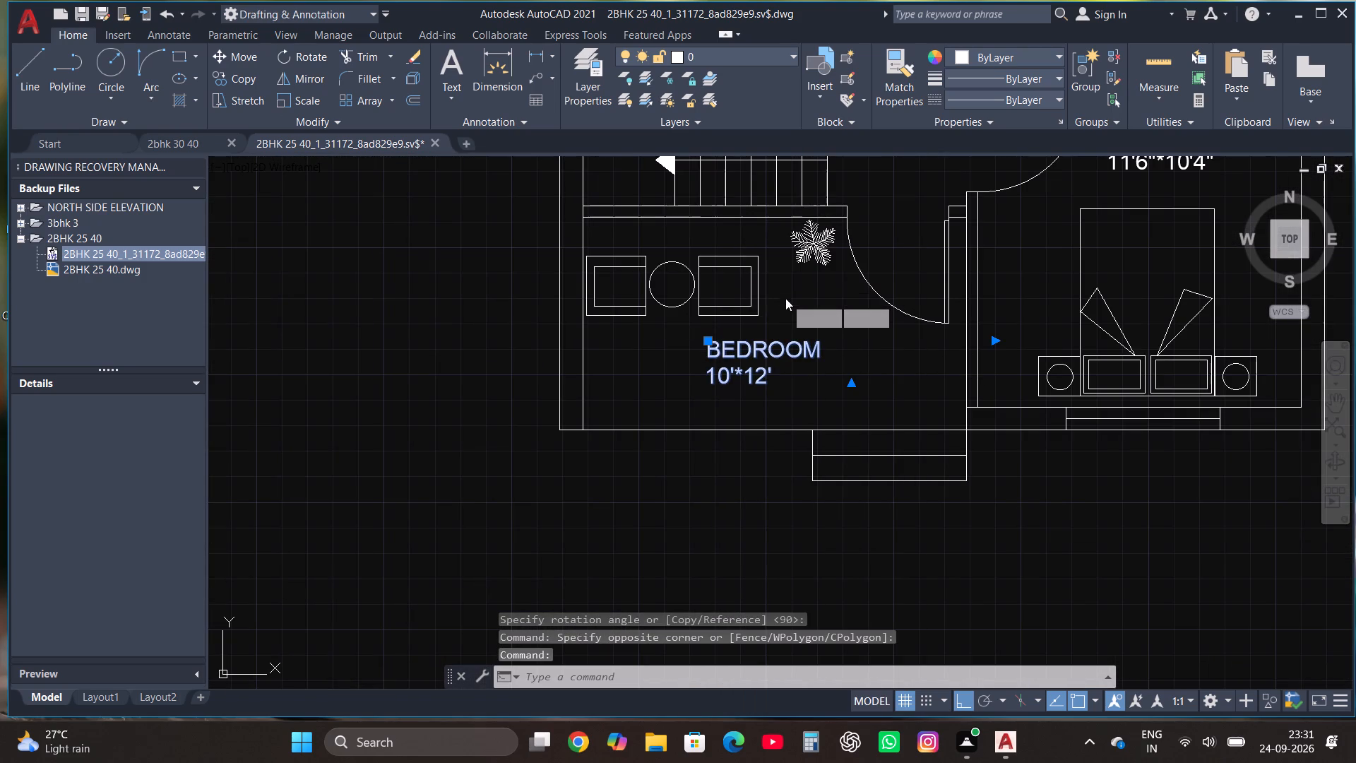
click(792, 377)
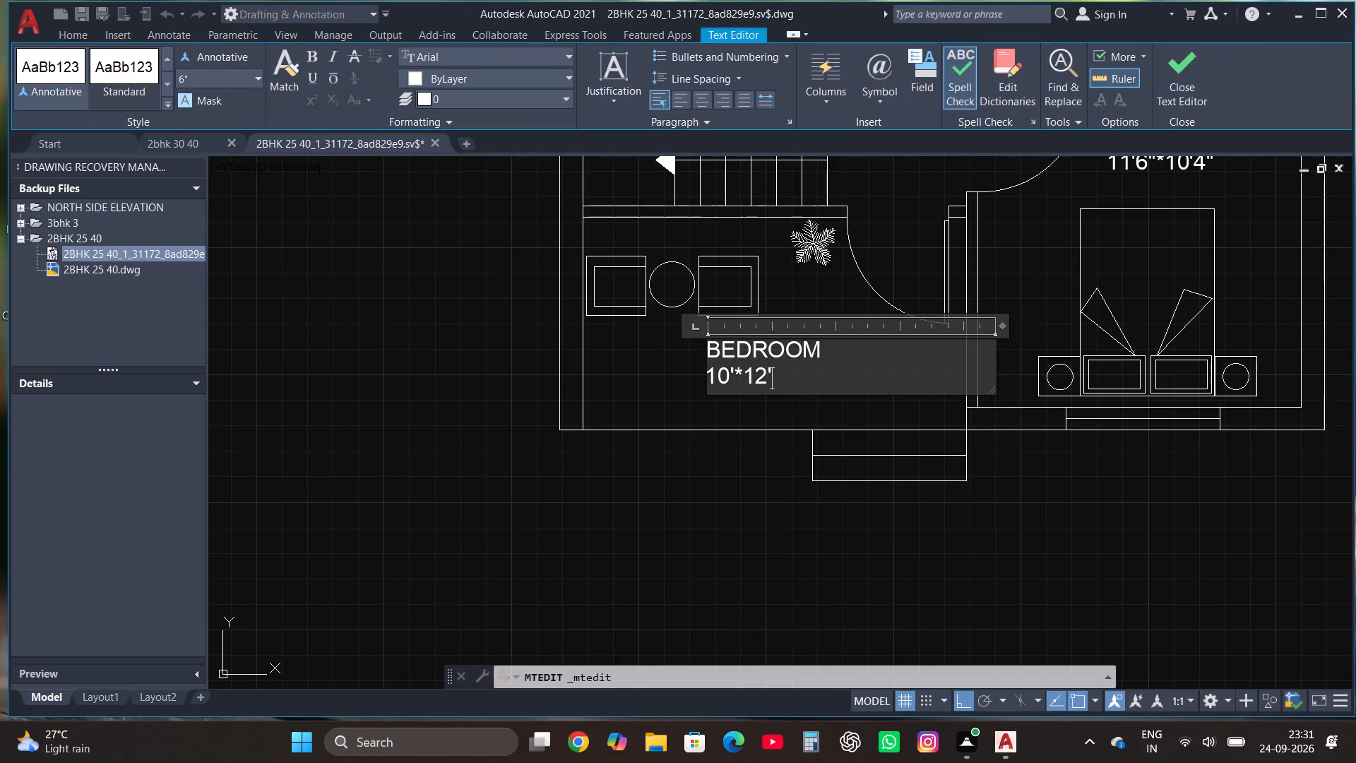
key(BackSpace)
key(BackSpace)
key(BackSpace)
key(BackSpace)
key(BackSpace)
key(BackSpace)
key(BackSpace)
key(BackSpace)
key(BackSpace)
key(BackSpace)
key(BackSpace)
key(BackSpace)
key(BackSpace)
key(BackSpace)
key(BackSpace)
key(BackSpace)
key(BackSpace)
key(BackSpace)
key(BackSpace)
key(BackSpace)
key(o)
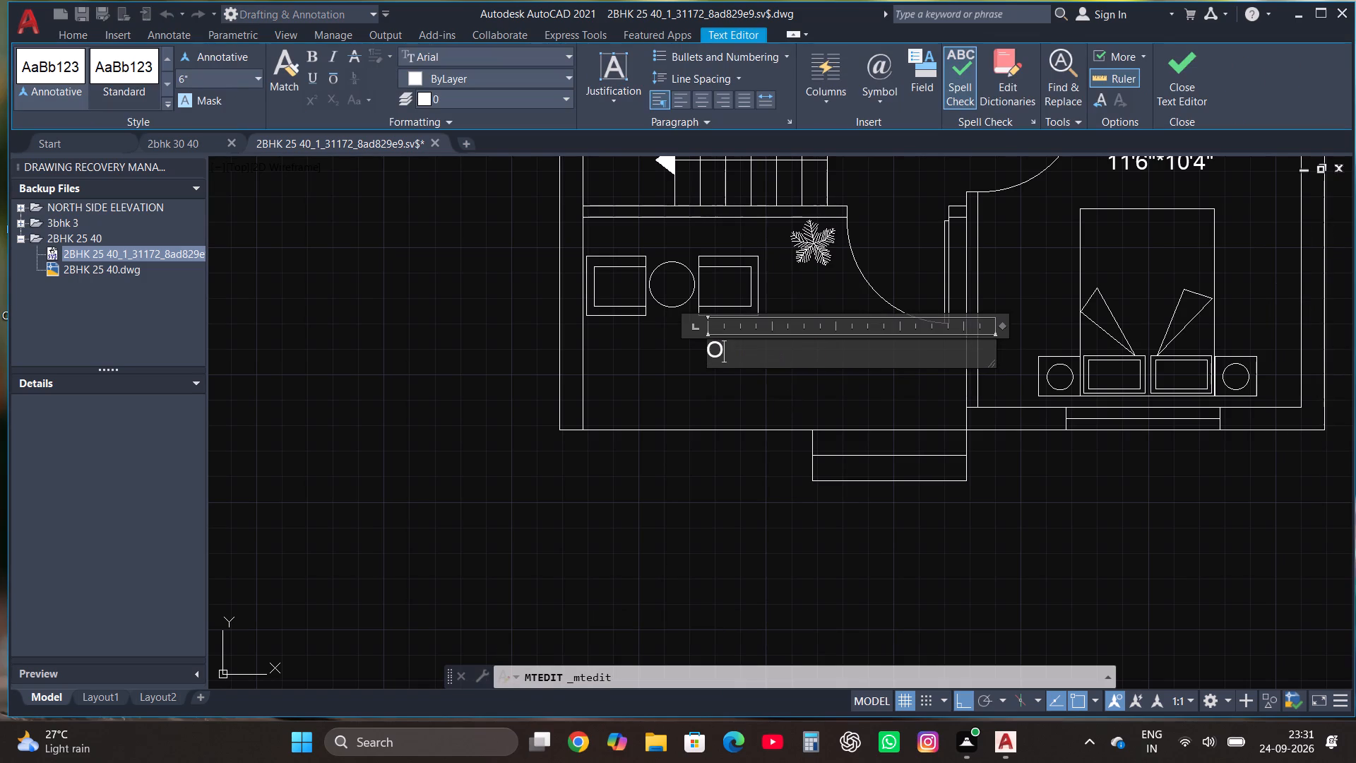
key(BackSpace)
text(PO)
text(RCH)
key(Return)
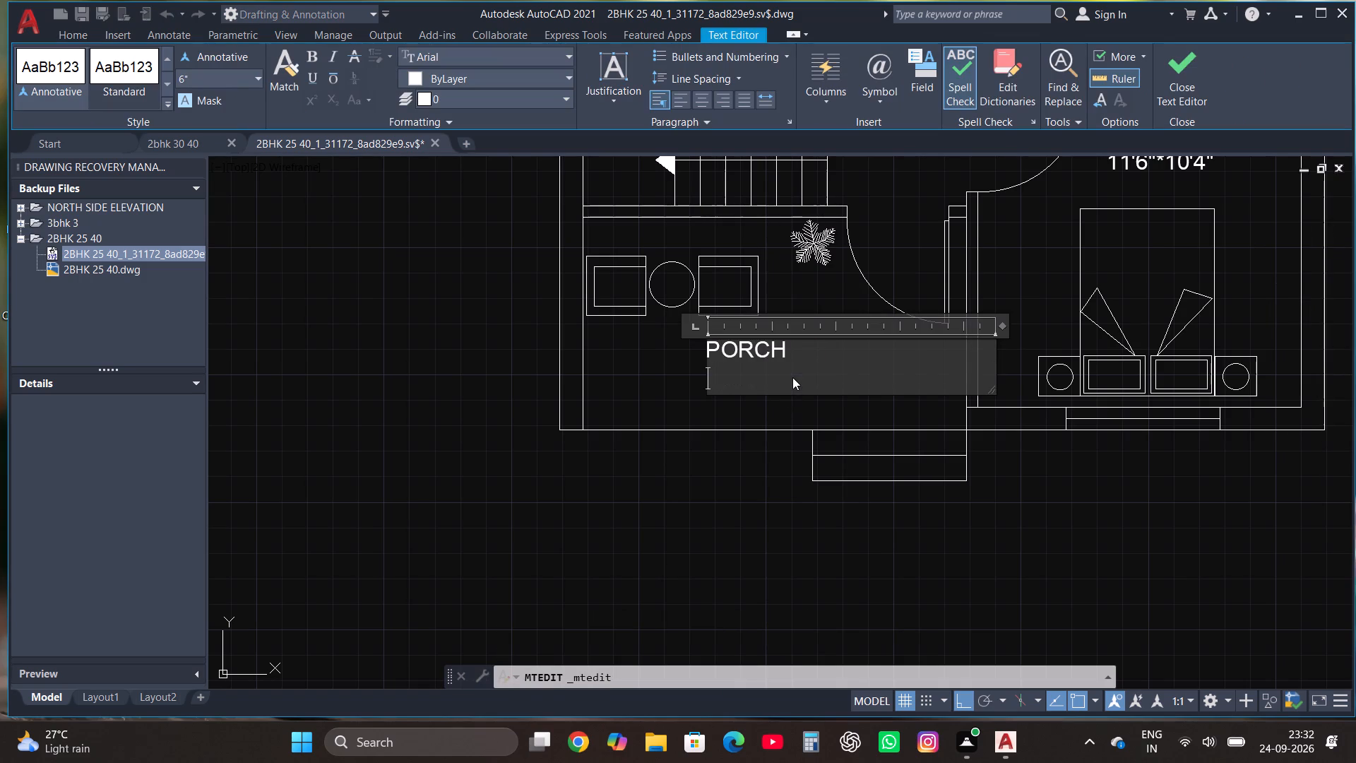
text(11'5"*)
text(6'9")
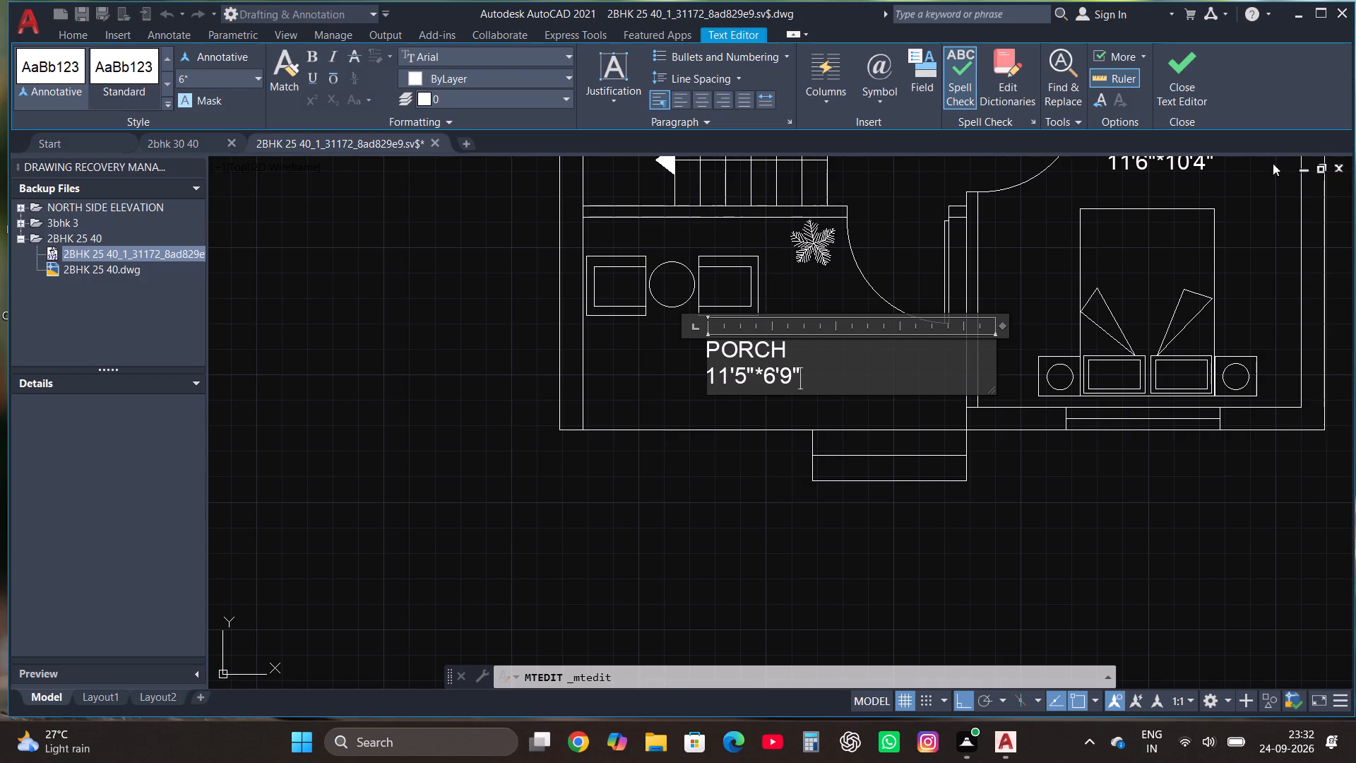
click(1172, 61)
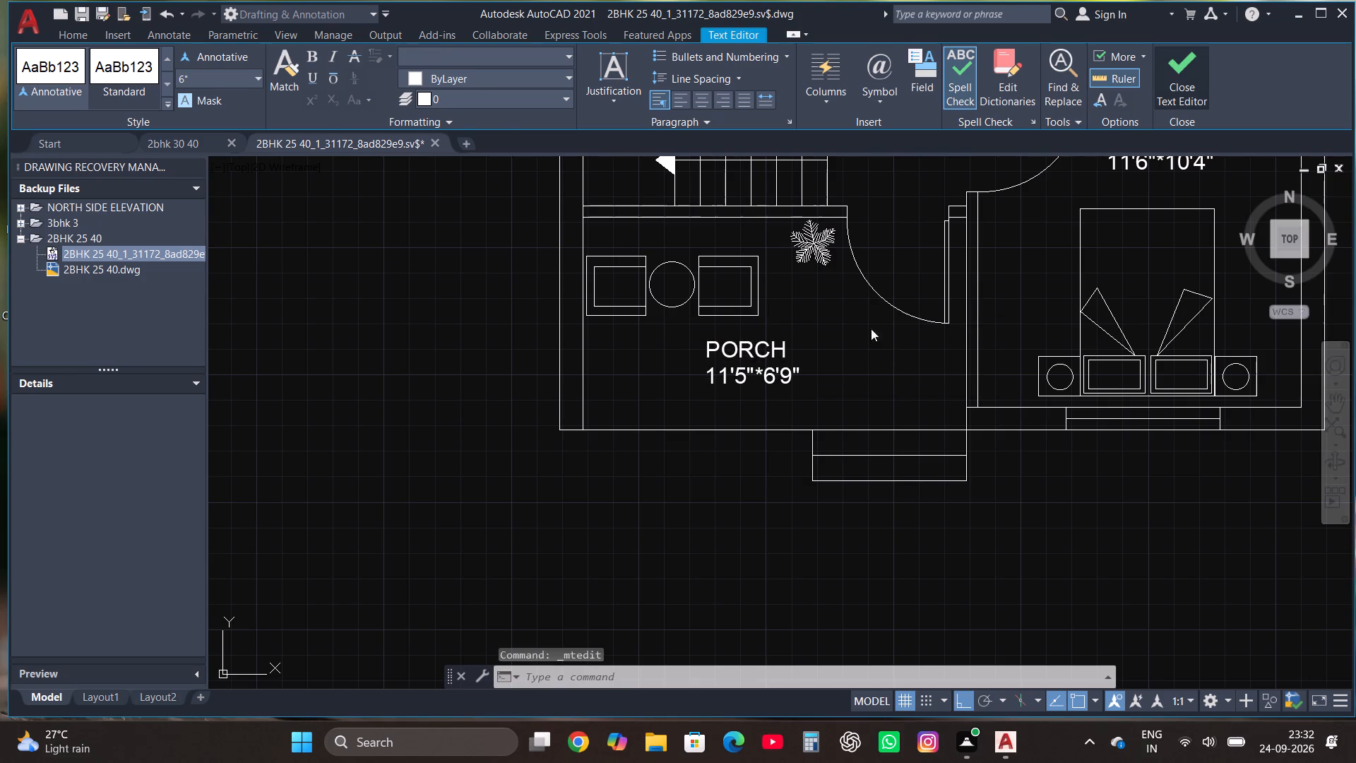
Copy the porch label to just below the entrance steps, with Ortho off.
click(766, 360)
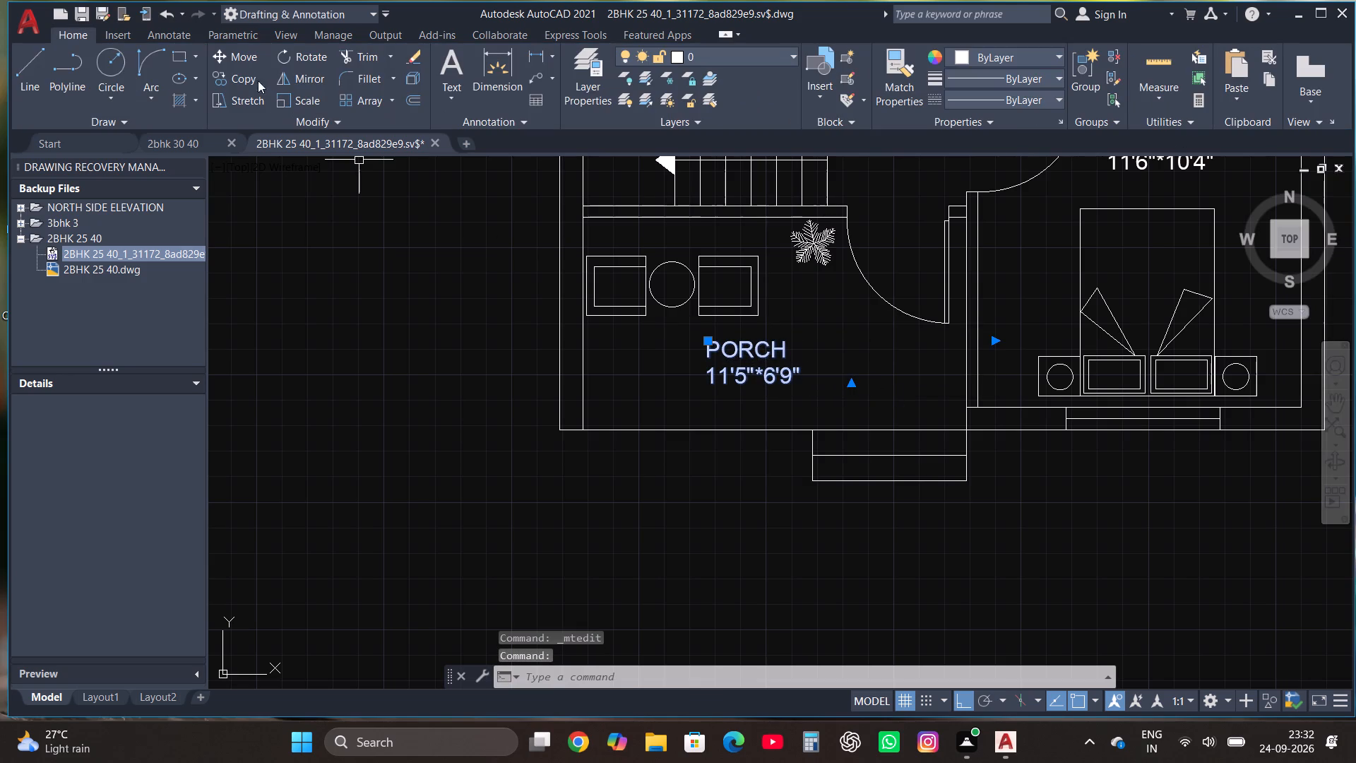
click(240, 76)
click(712, 338)
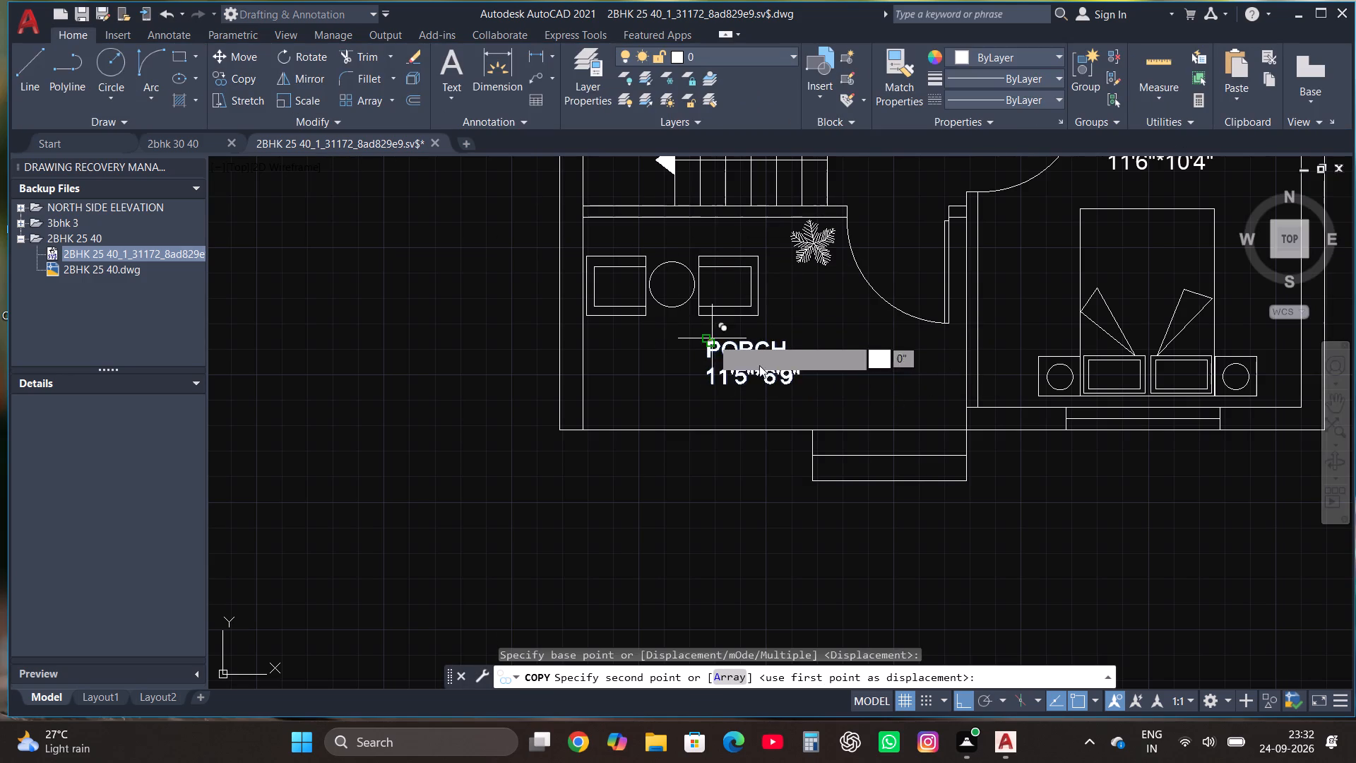
key(F8)
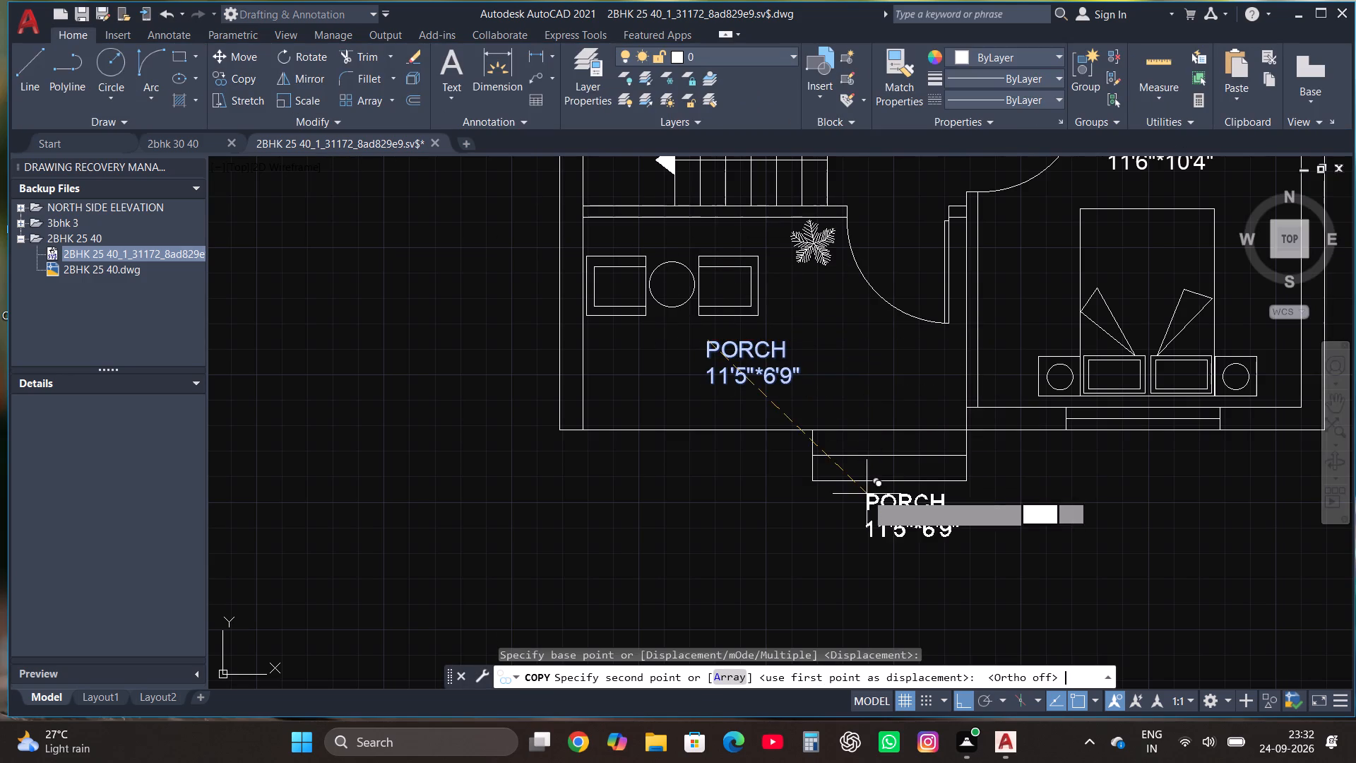
click(860, 491)
Replace the copied label's text below the entrance steps with "MAIN ENTRY".
click(872, 493)
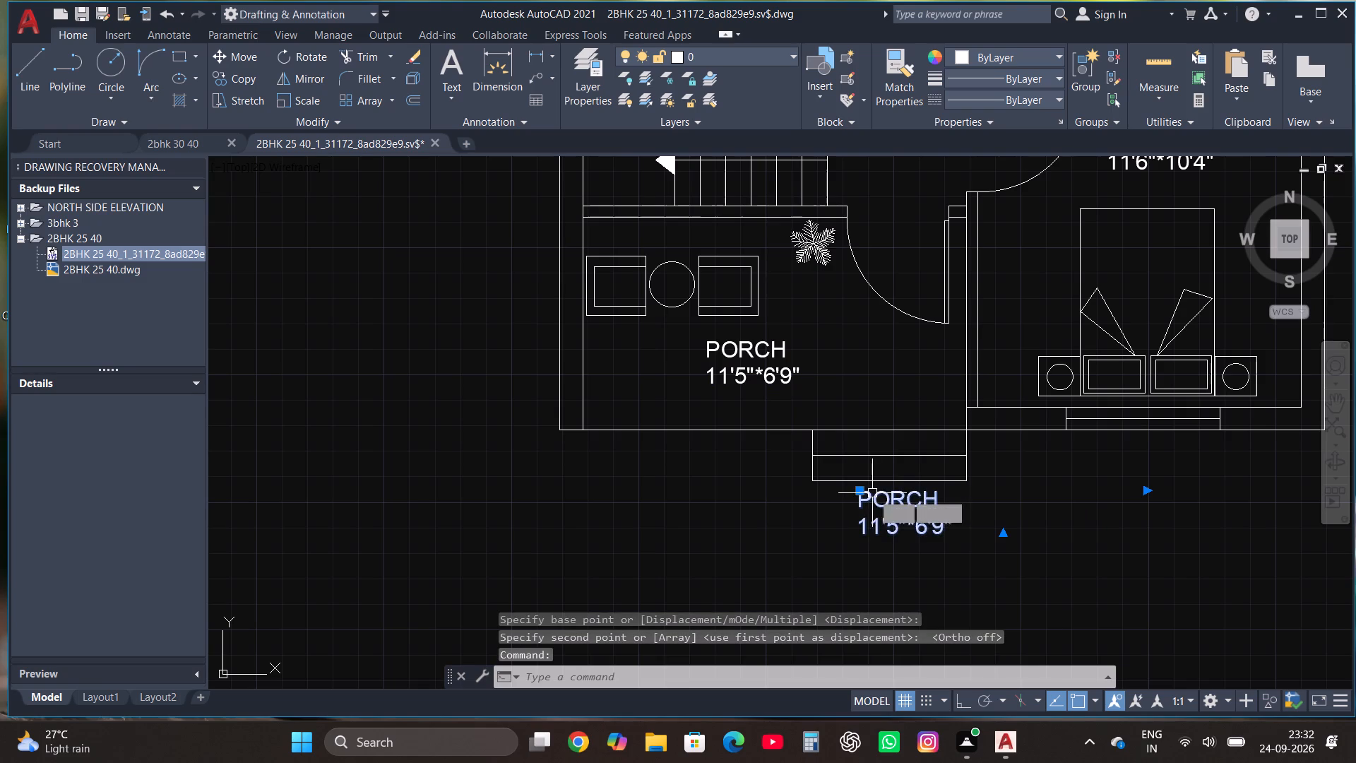
right_click(872, 495)
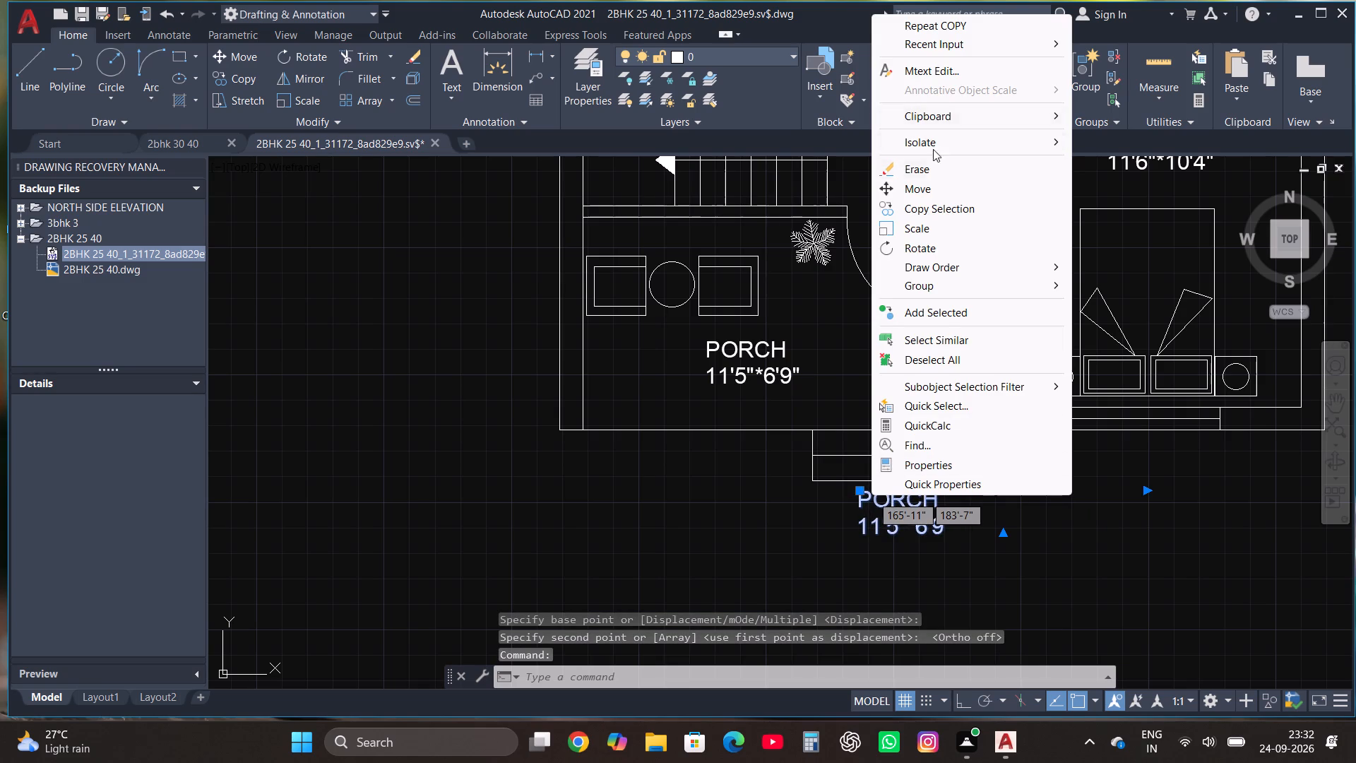
click(942, 71)
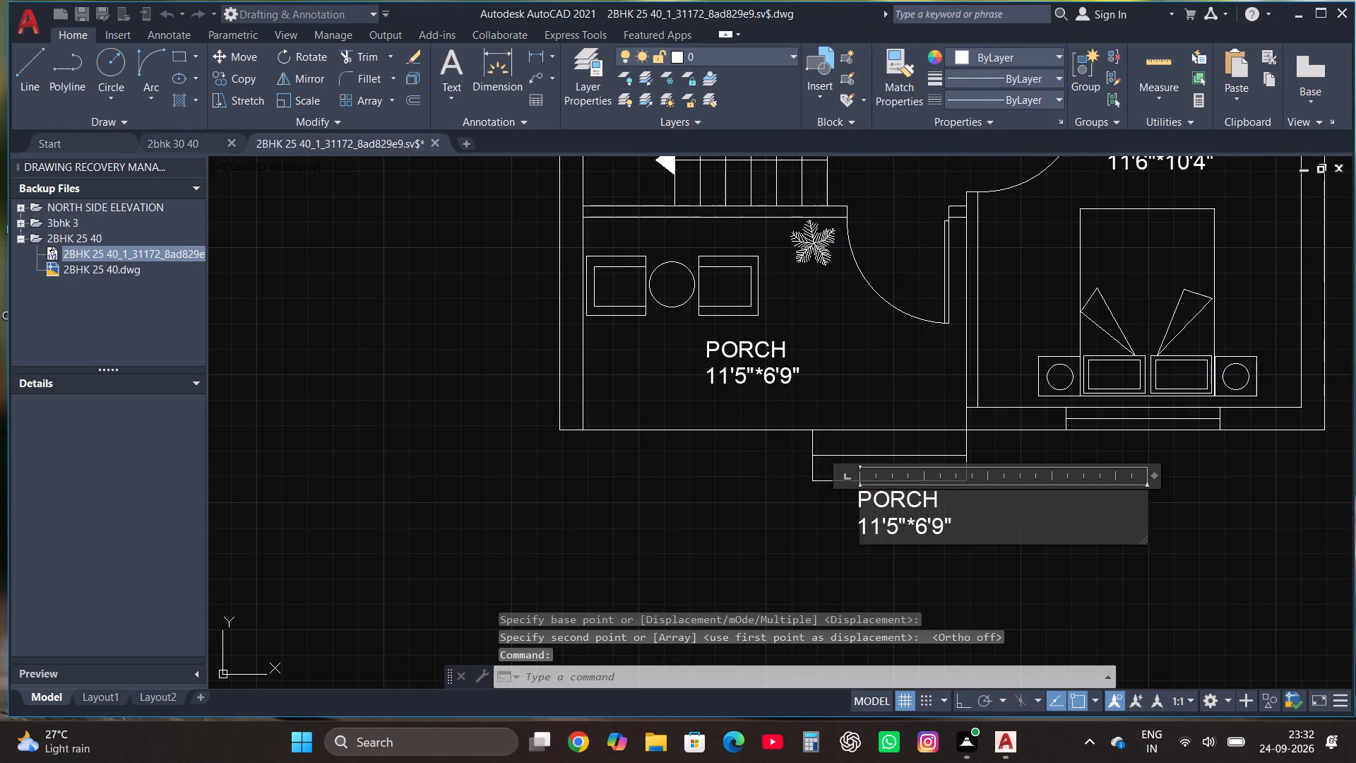
click(953, 522)
key(BackSpace)
key(BackSpace)
key(BackSpace)
key(BackSpace)
key(BackSpace)
key(BackSpace)
key(BackSpace)
key(BackSpace)
key(BackSpace)
key(BackSpace)
key(BackSpace)
key(BackSpace)
key(BackSpace)
key(BackSpace)
key(BackSpace)
key(BackSpace)
key(BackSpace)
key(BackSpace)
key(BackSpace)
key(BackSpace)
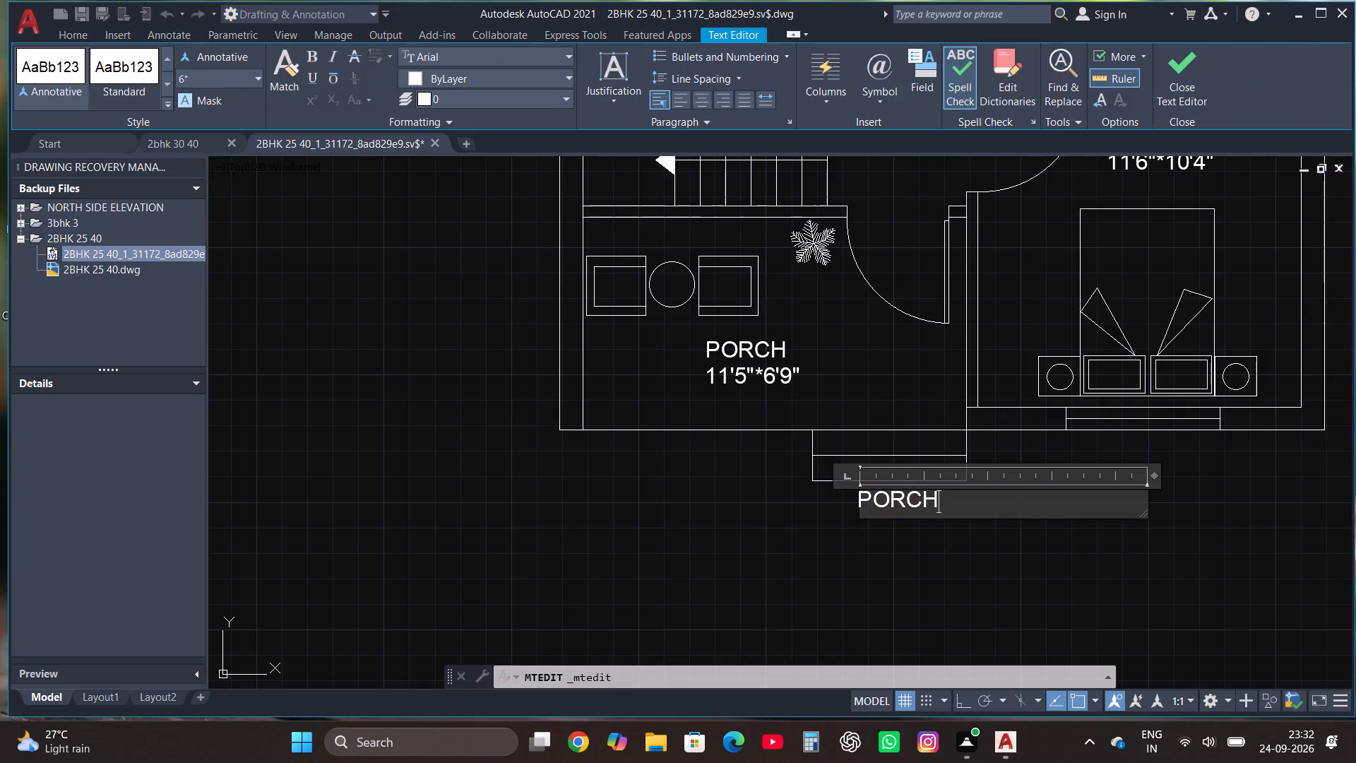
text(MAIN)
key(space)
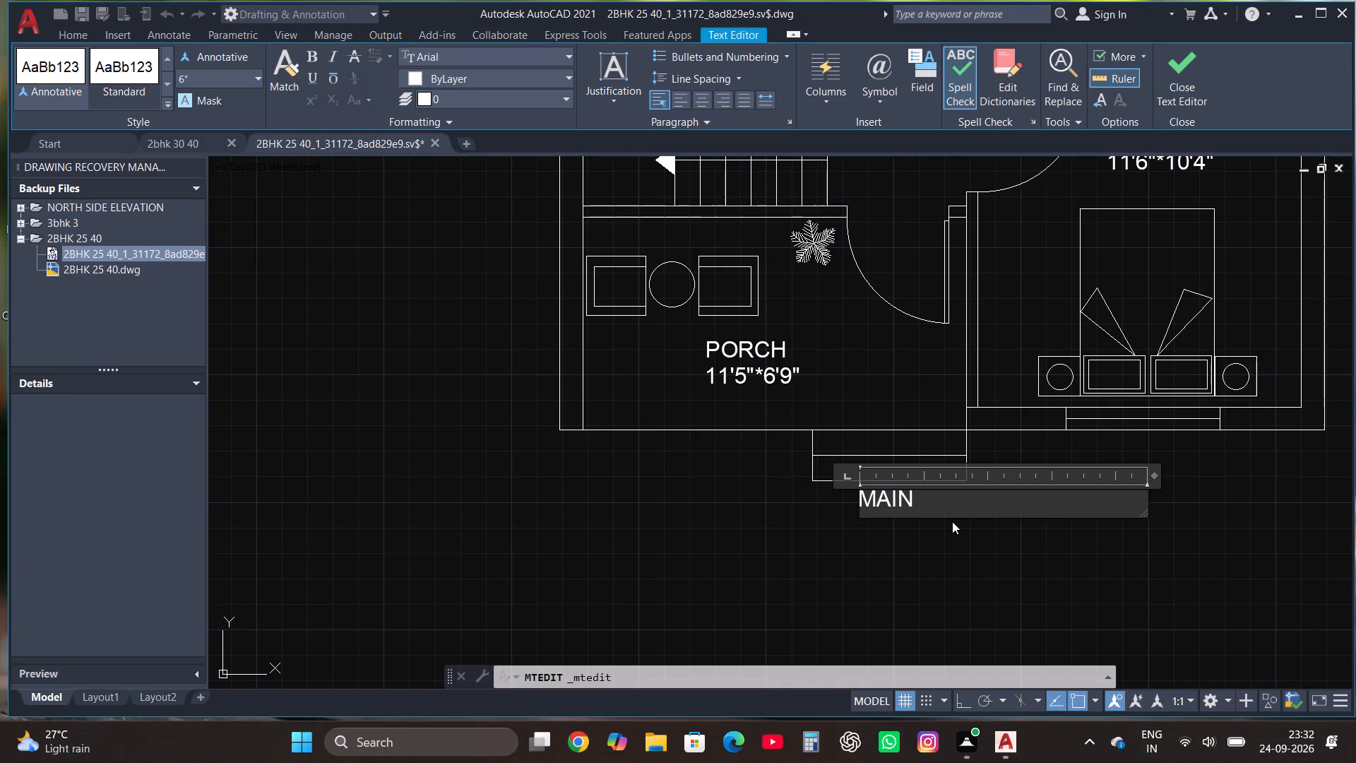
text(ENTRY)
click(1182, 65)
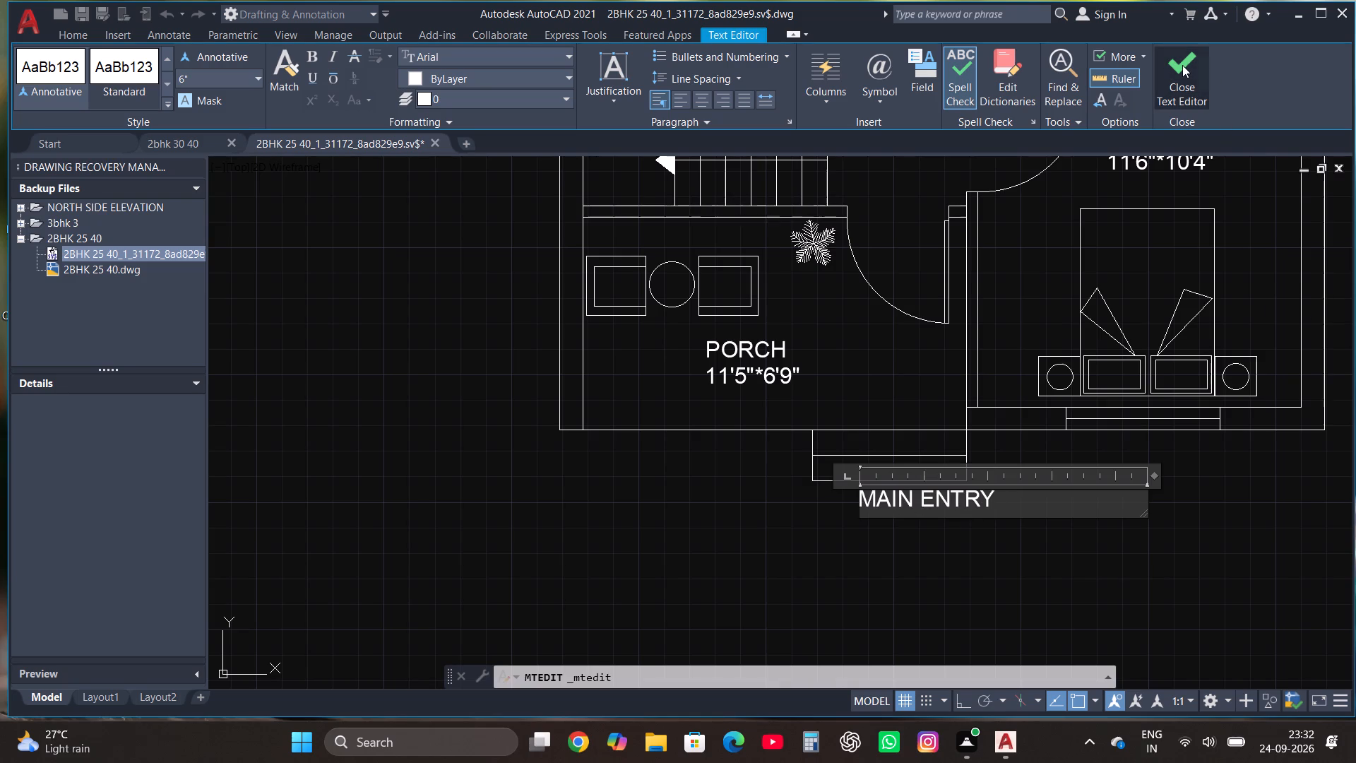
Move the "MAIN ENTRY" label slightly west so it sits centred below the entrance steps.
click(915, 505)
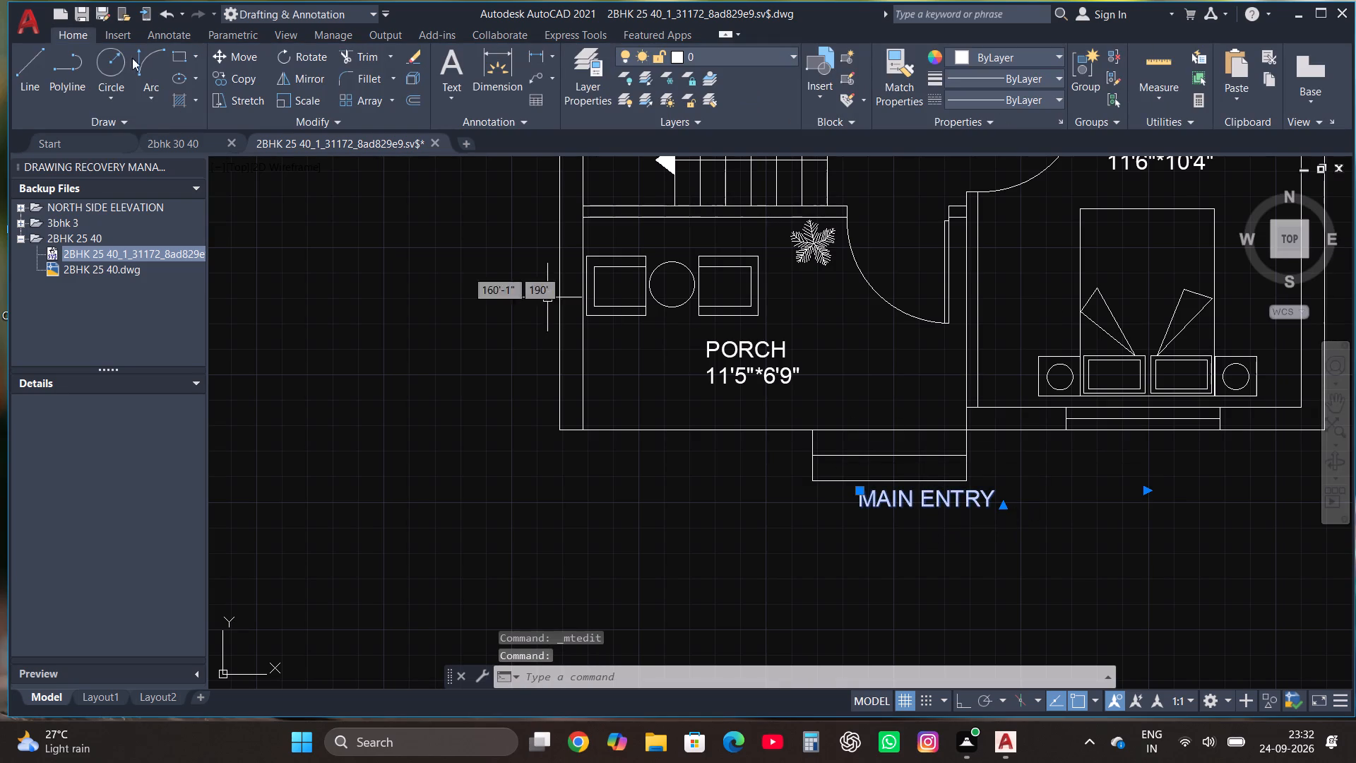
click(246, 54)
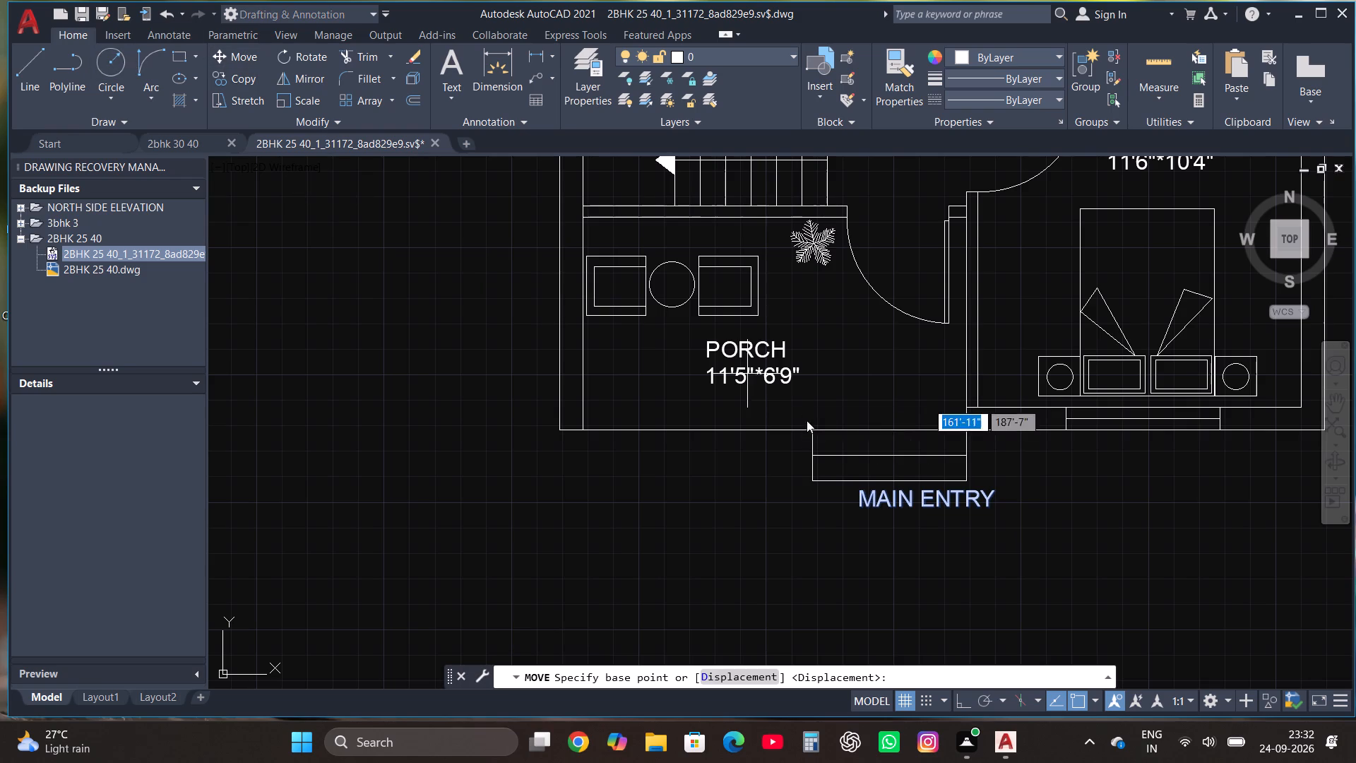
click(903, 502)
click(870, 502)
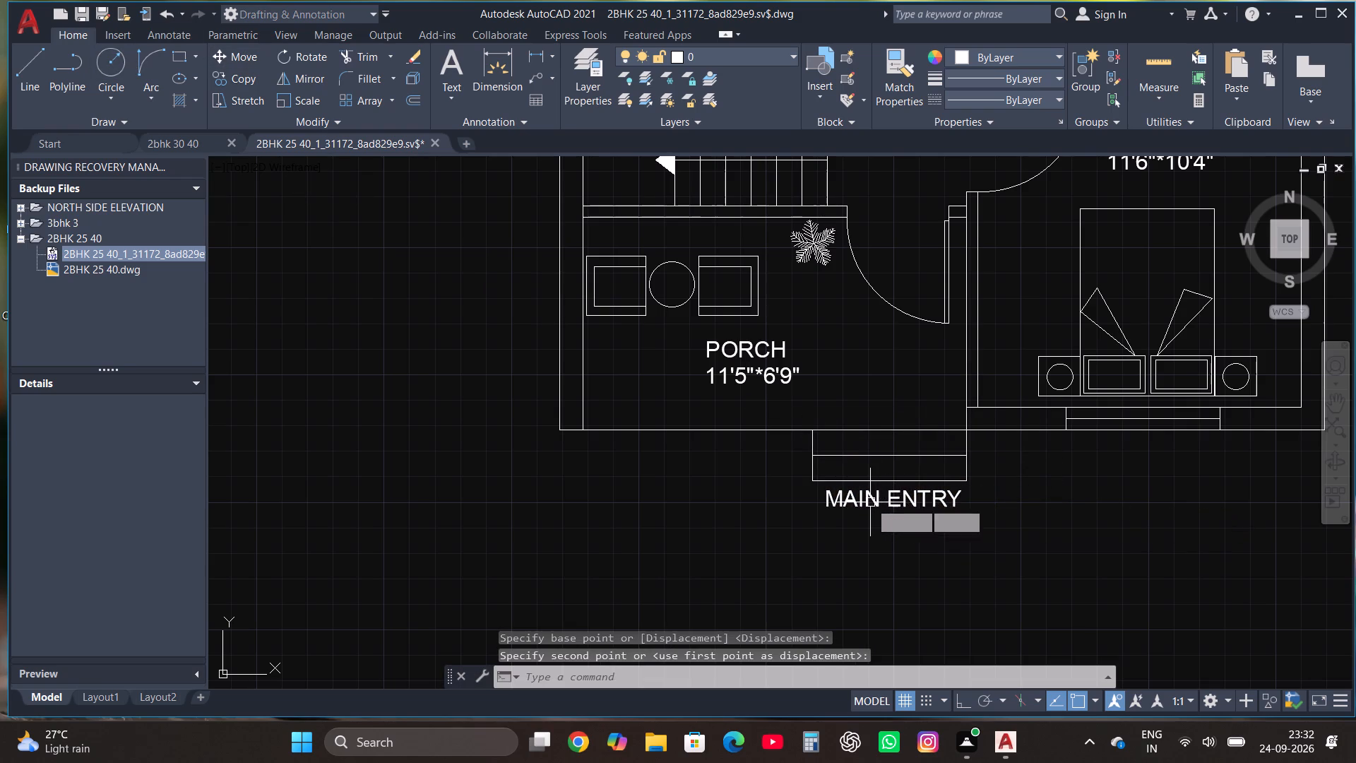
Start a solid Hatch and fill the north exterior wall, including its corner returns down to the first openings.
scroll(747, 492, down, 3)
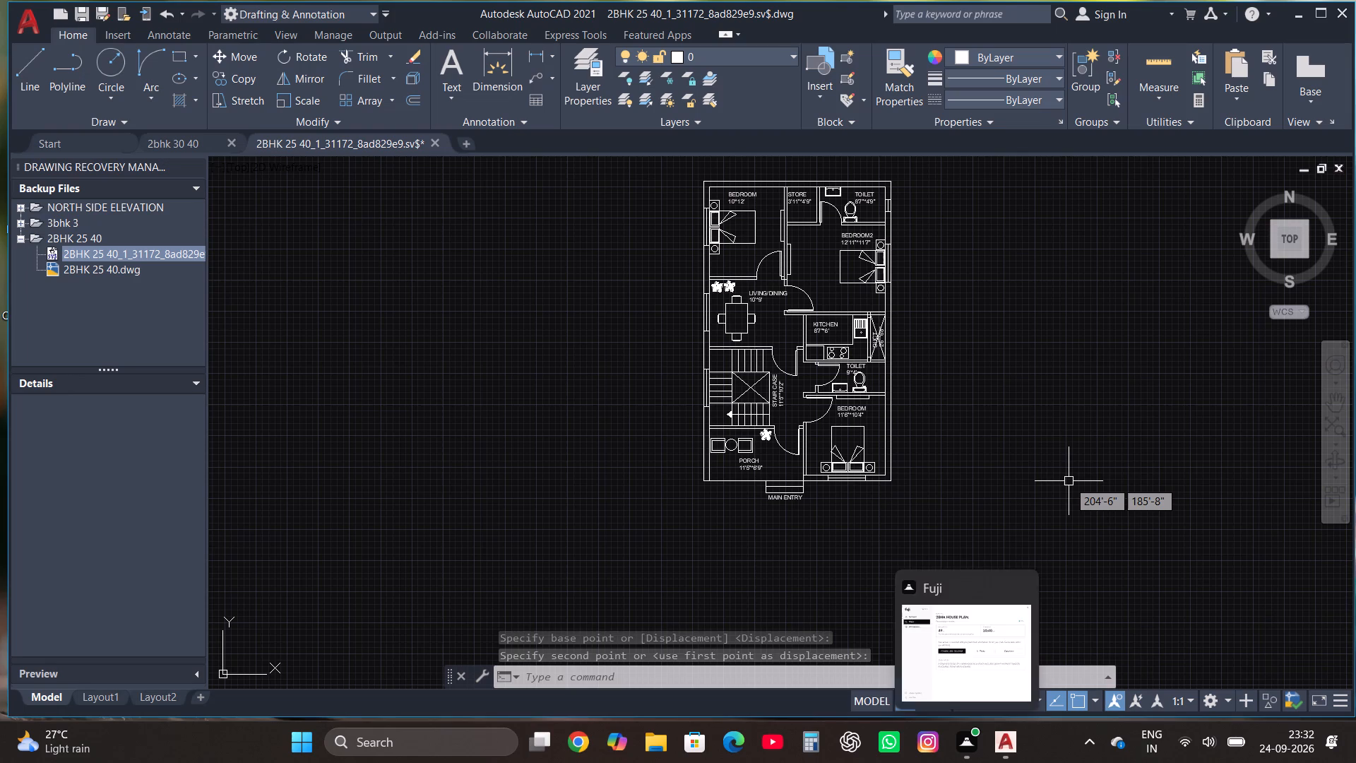
scroll(1037, 502, down, 1)
key(Escape)
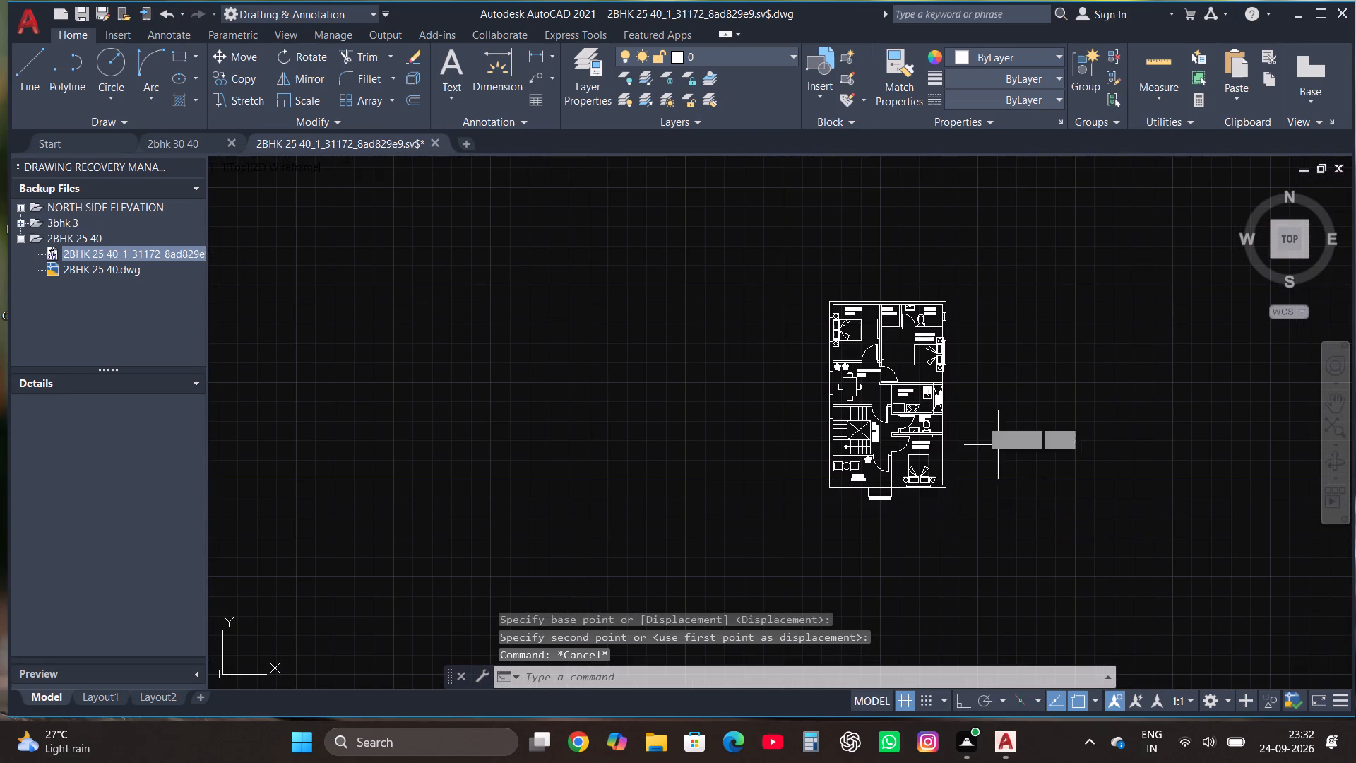
scroll(905, 304, up, 3)
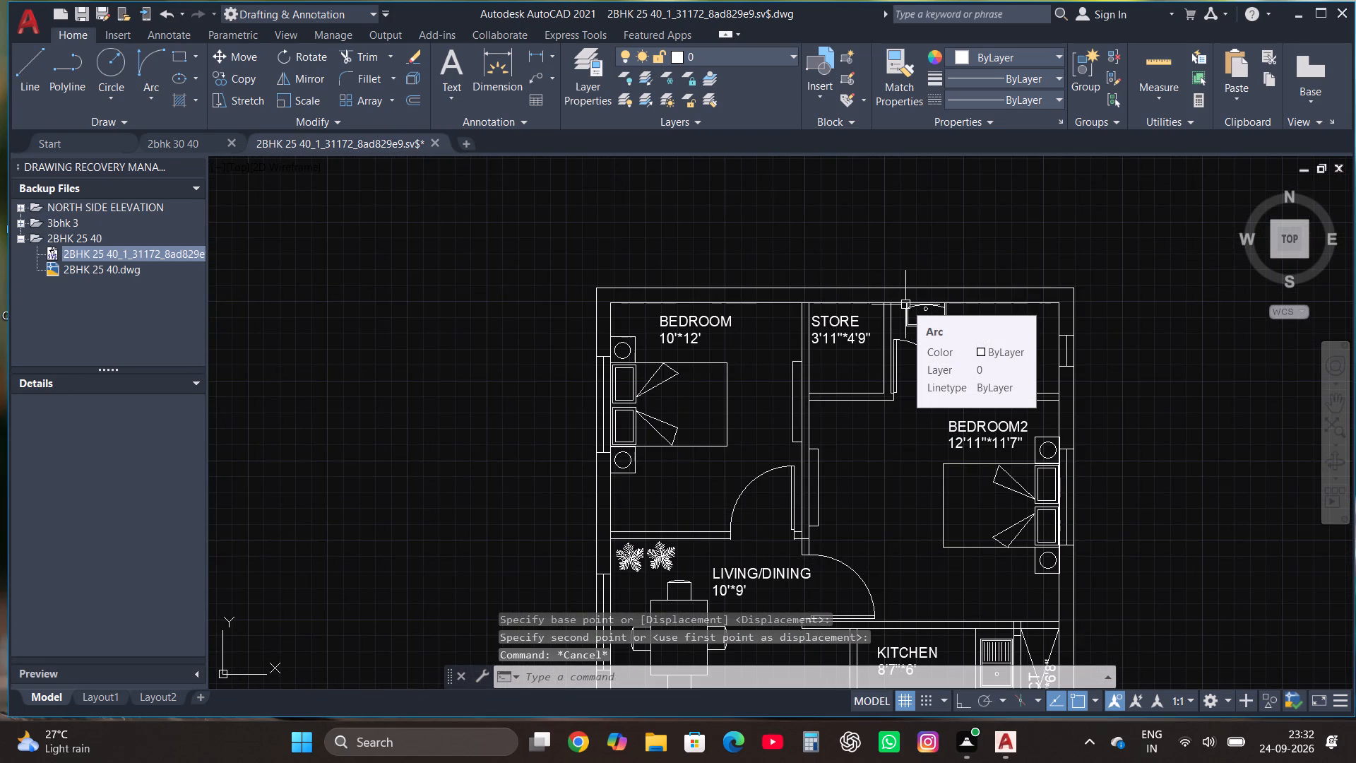
key(h)
key(Return)
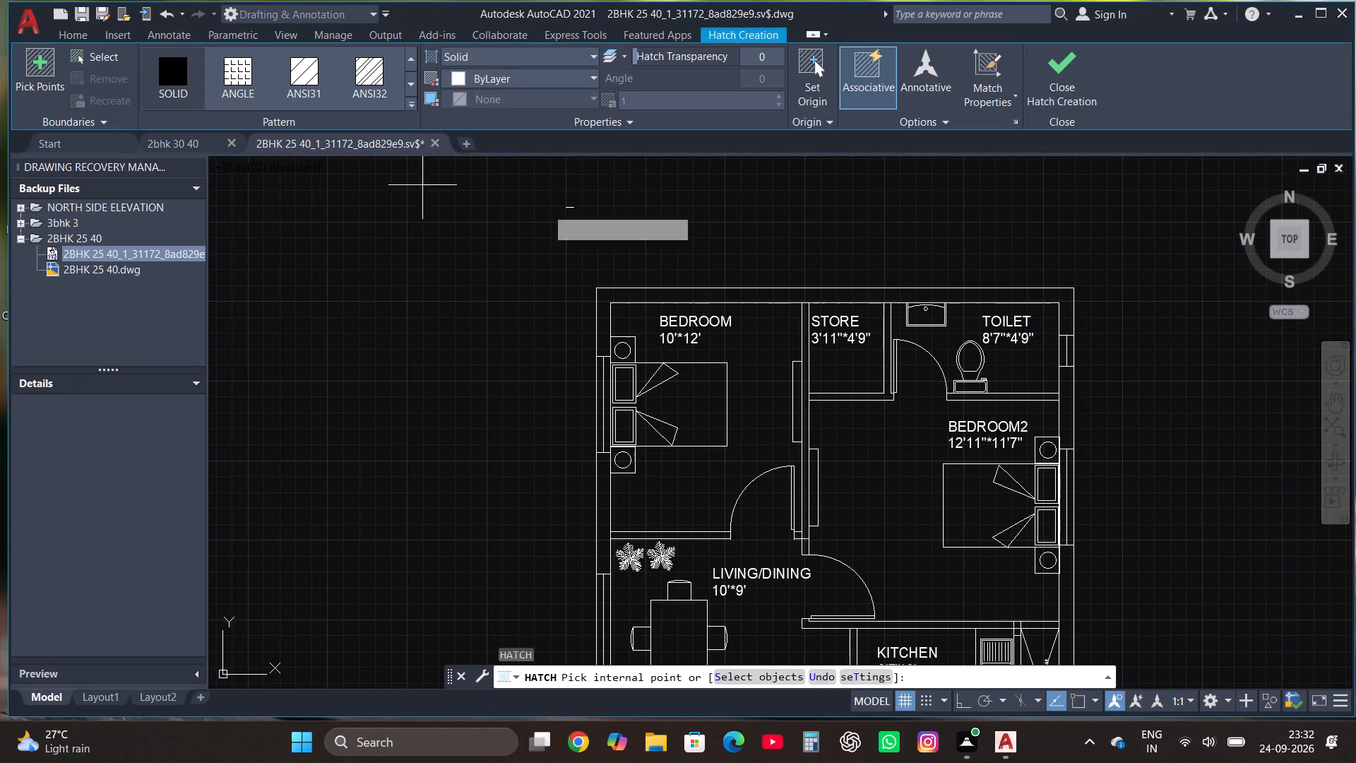
scroll(656, 283, up, 1)
click(657, 304)
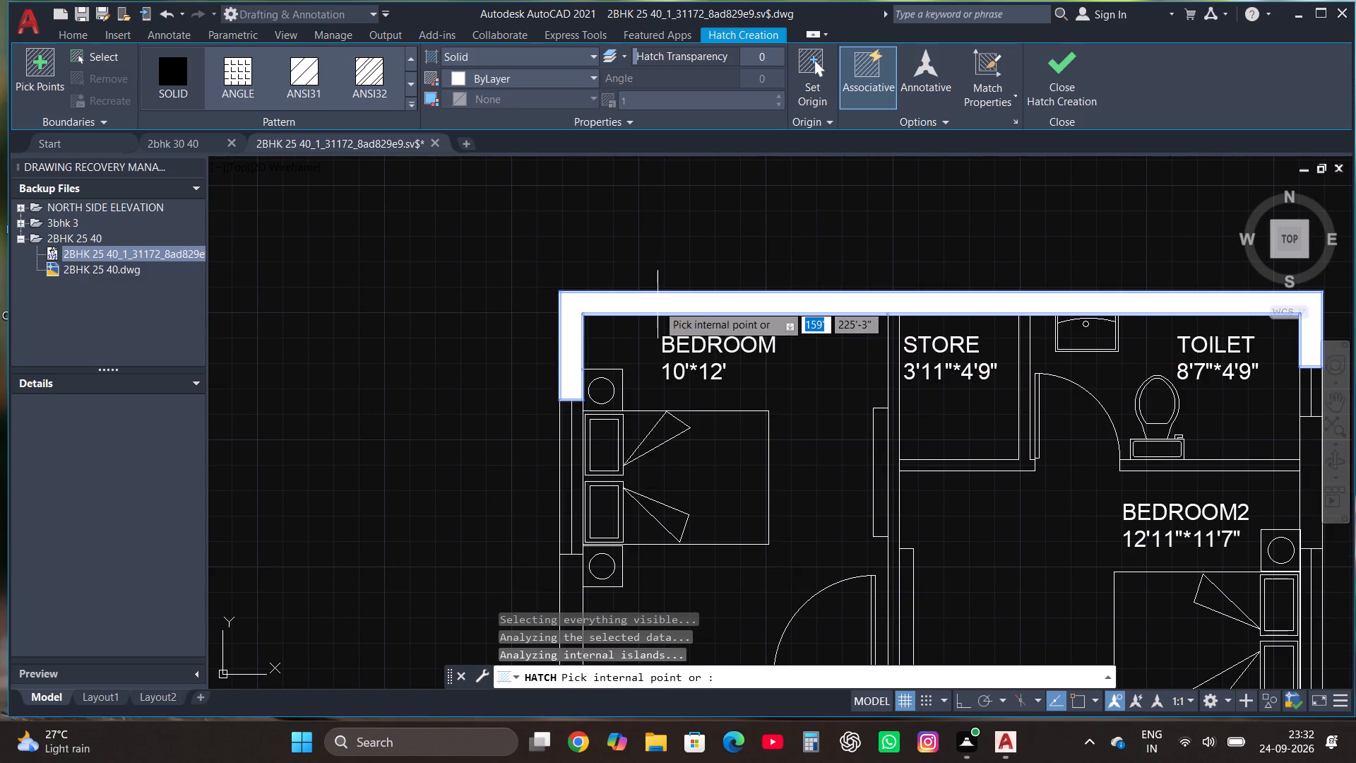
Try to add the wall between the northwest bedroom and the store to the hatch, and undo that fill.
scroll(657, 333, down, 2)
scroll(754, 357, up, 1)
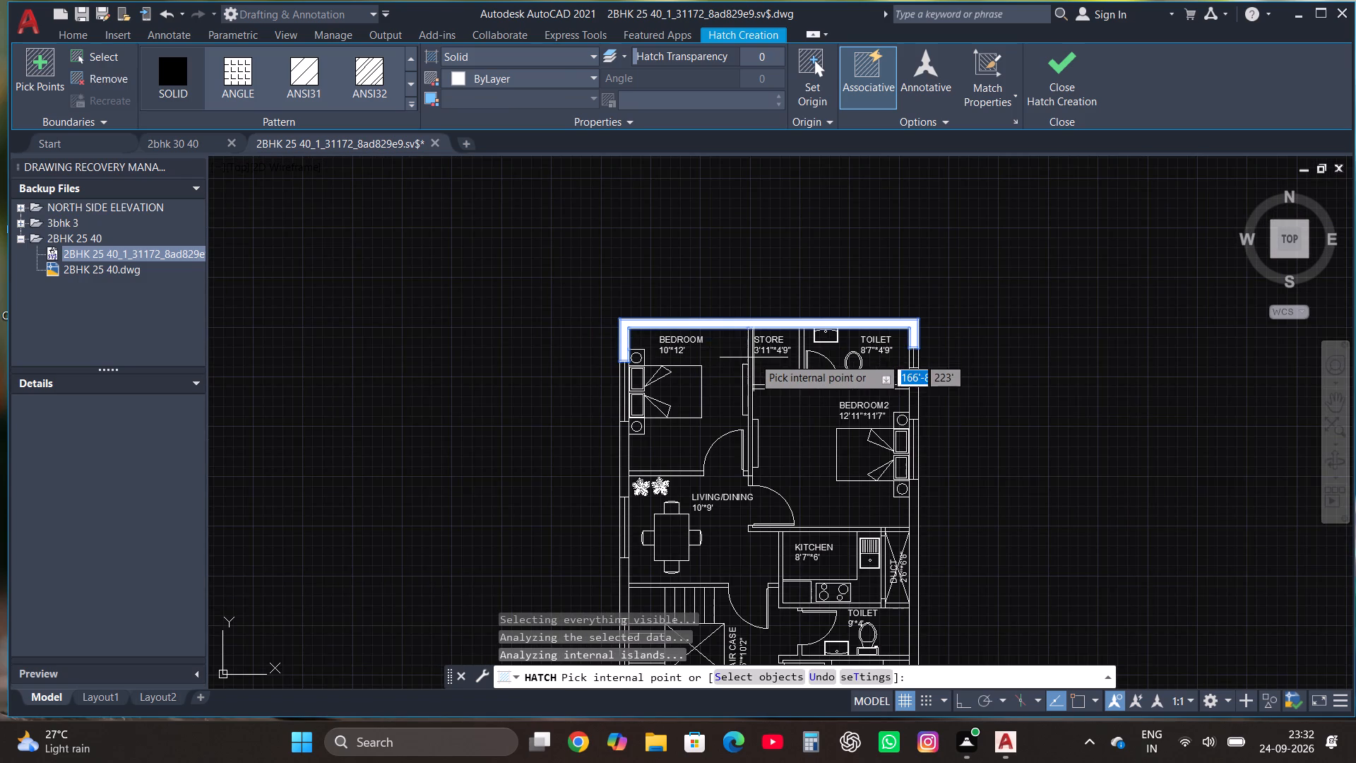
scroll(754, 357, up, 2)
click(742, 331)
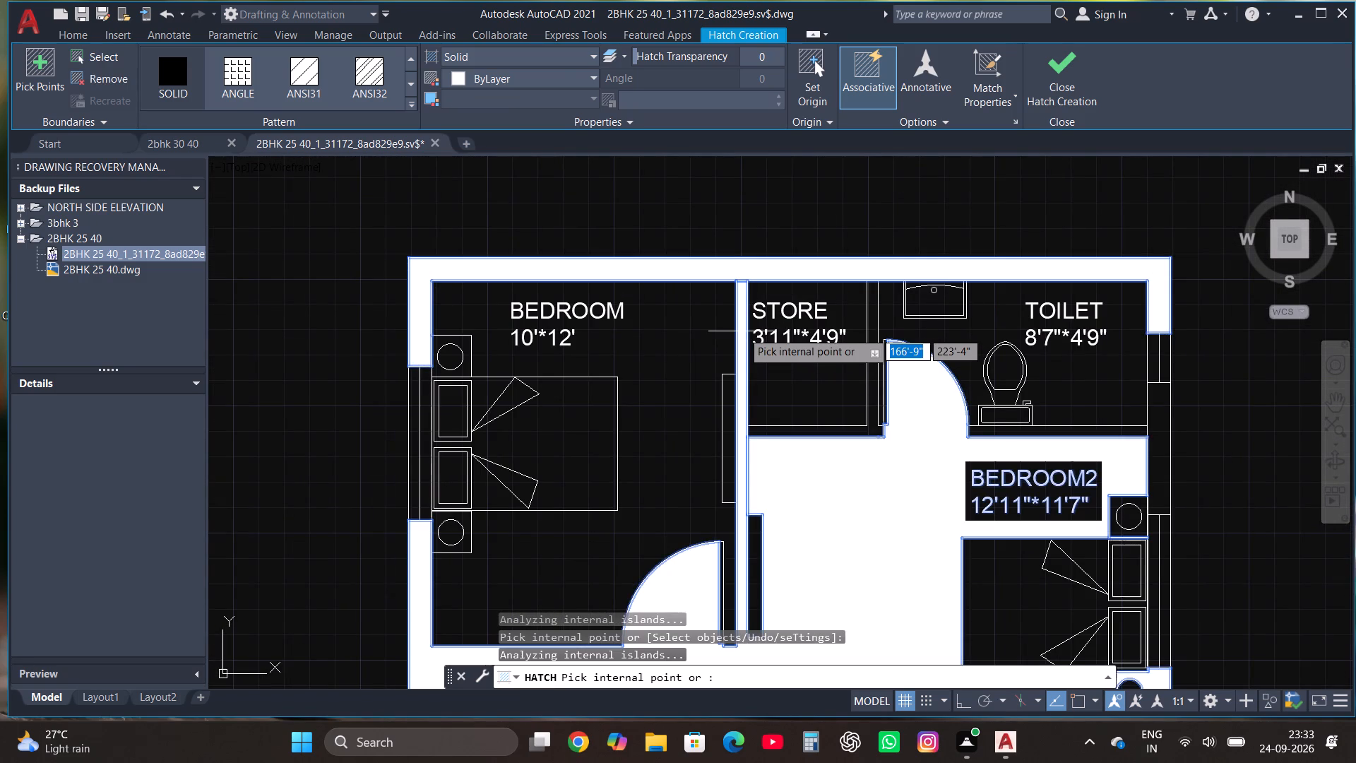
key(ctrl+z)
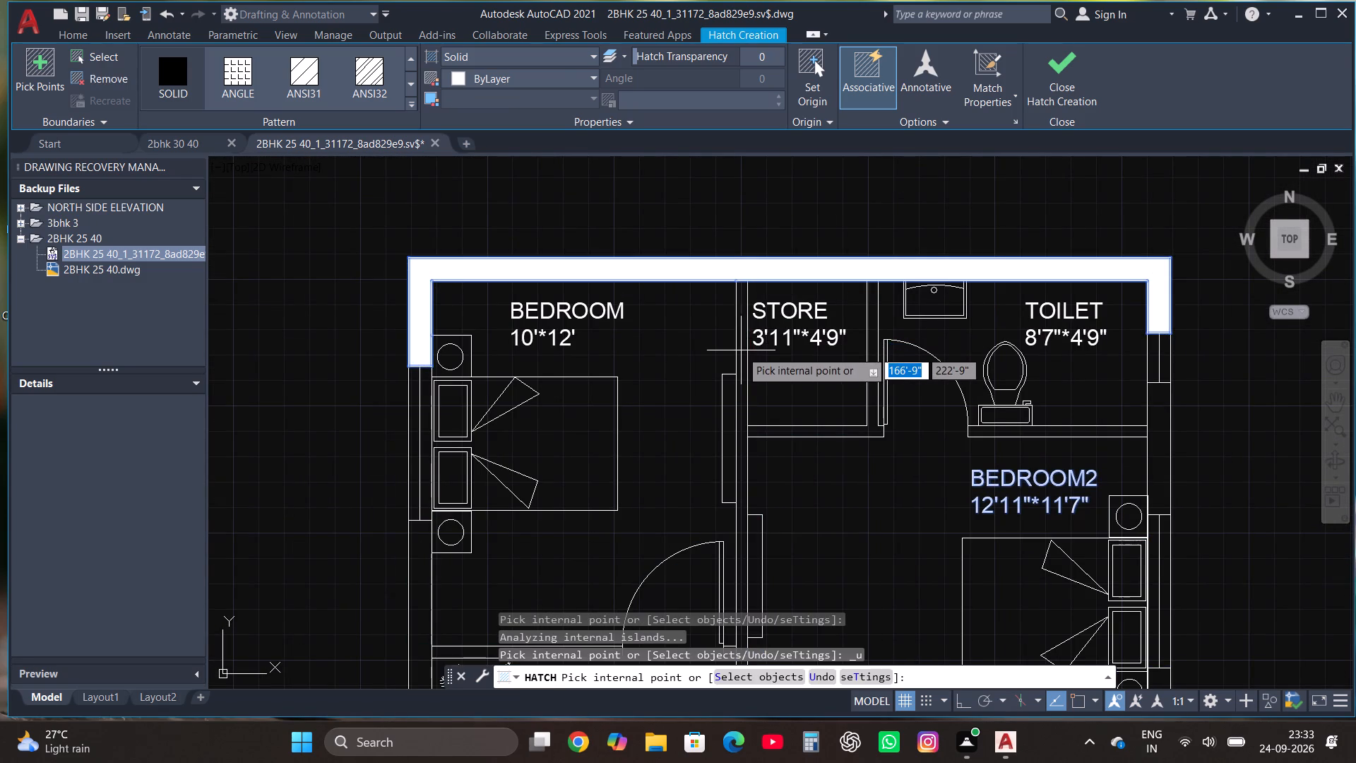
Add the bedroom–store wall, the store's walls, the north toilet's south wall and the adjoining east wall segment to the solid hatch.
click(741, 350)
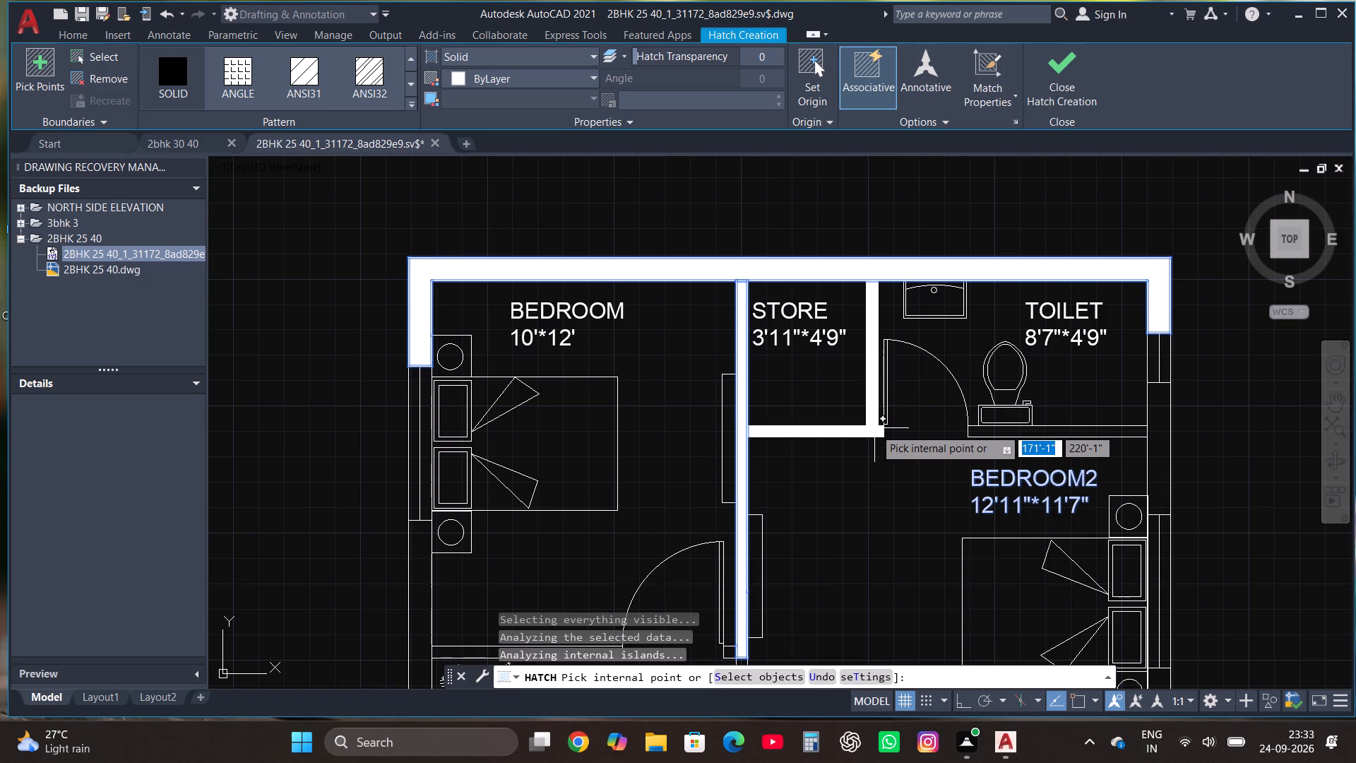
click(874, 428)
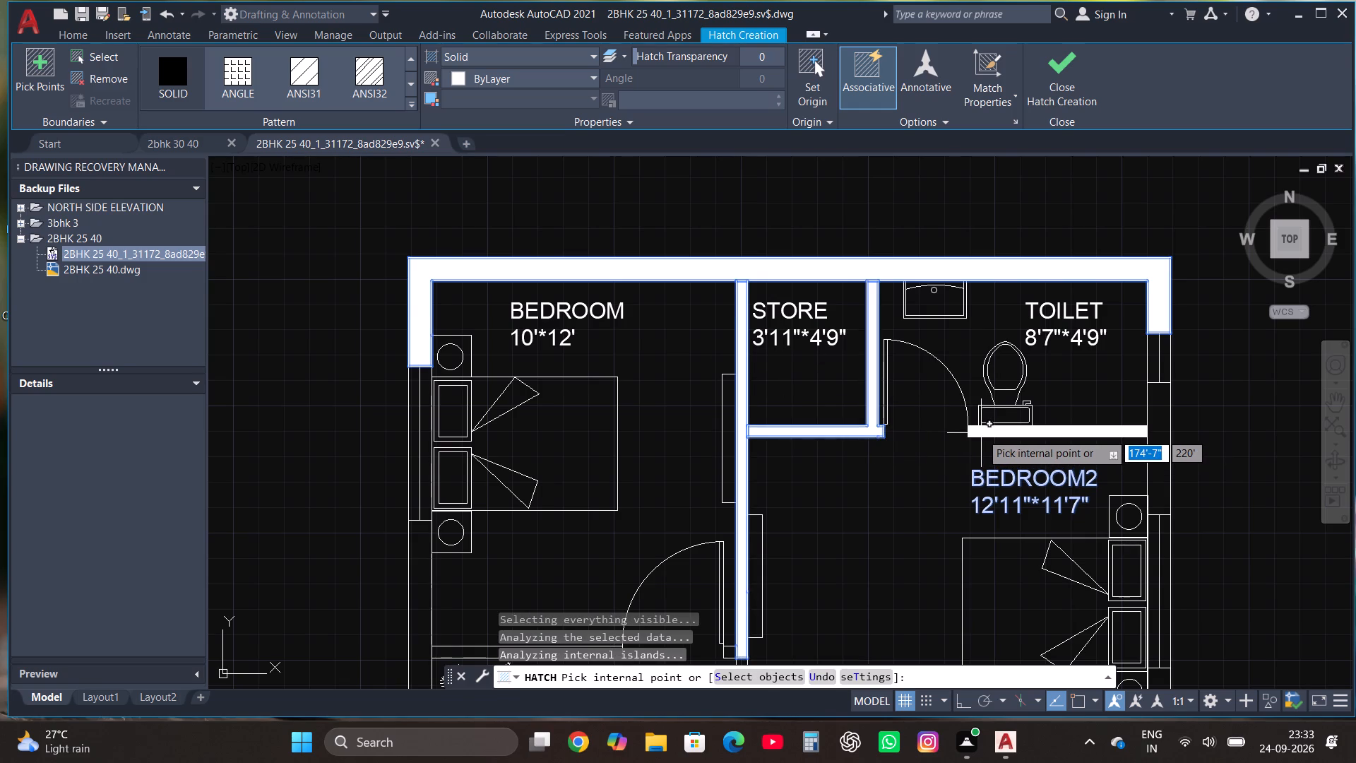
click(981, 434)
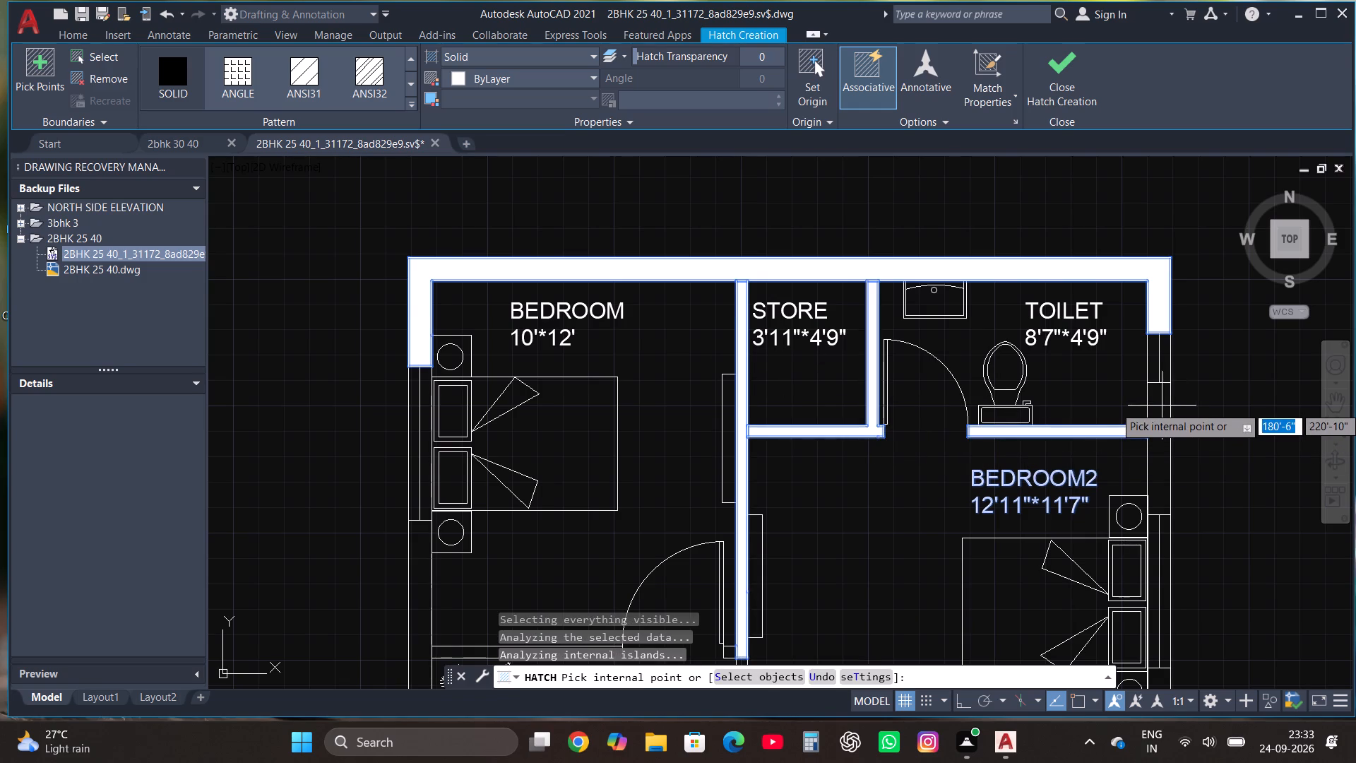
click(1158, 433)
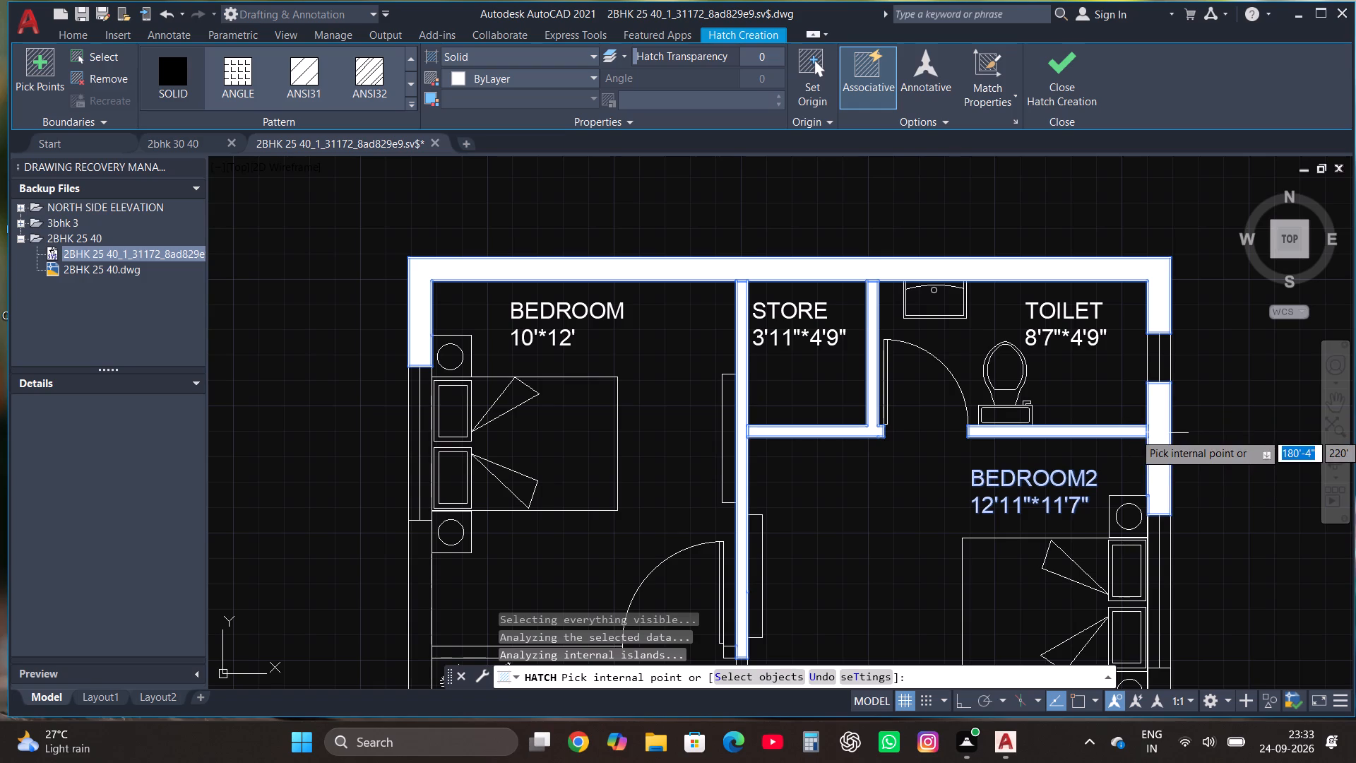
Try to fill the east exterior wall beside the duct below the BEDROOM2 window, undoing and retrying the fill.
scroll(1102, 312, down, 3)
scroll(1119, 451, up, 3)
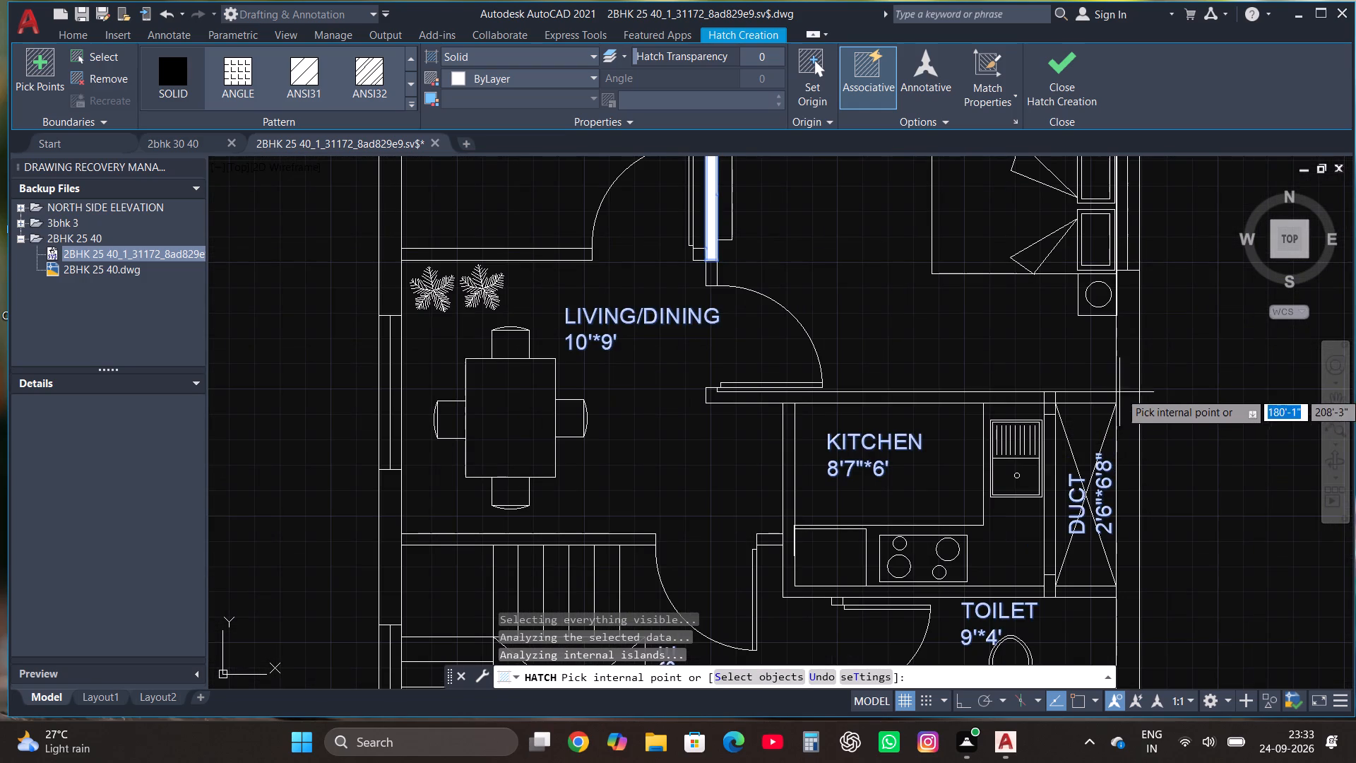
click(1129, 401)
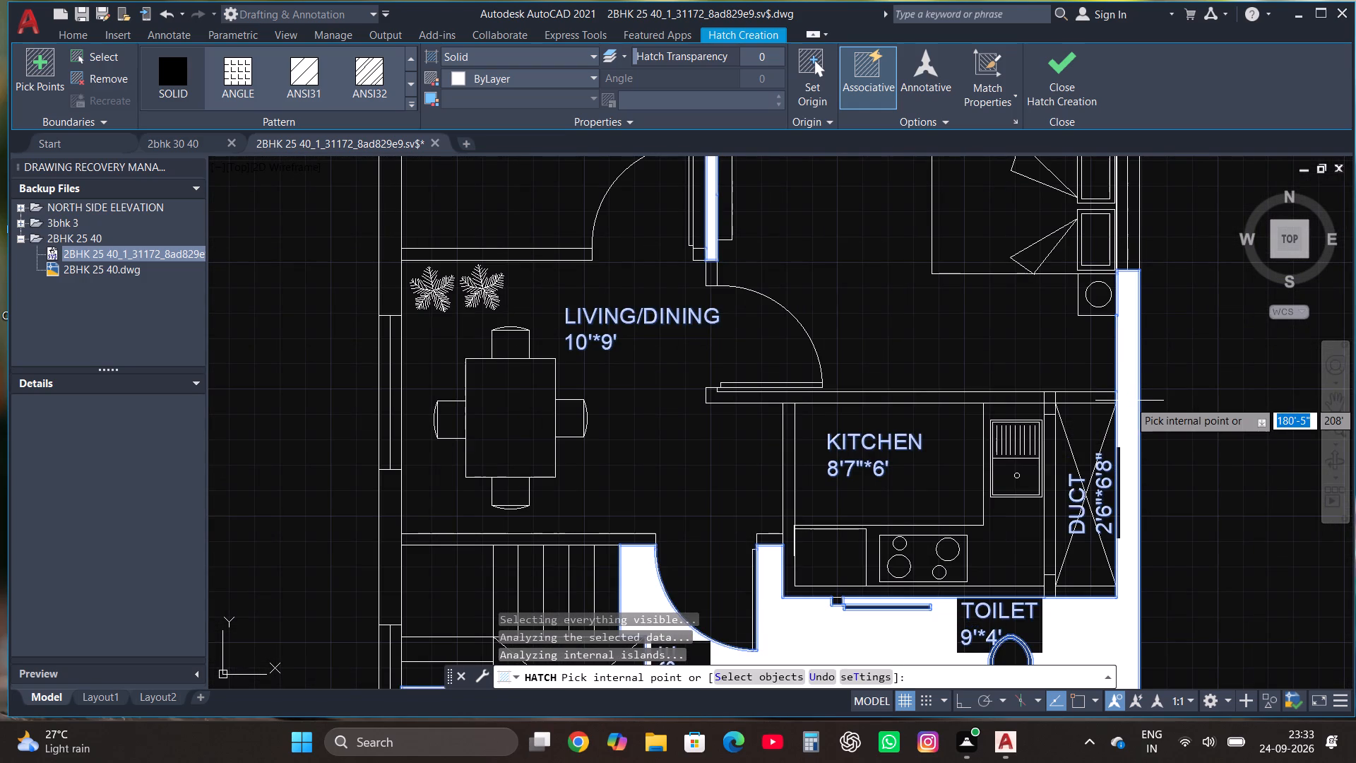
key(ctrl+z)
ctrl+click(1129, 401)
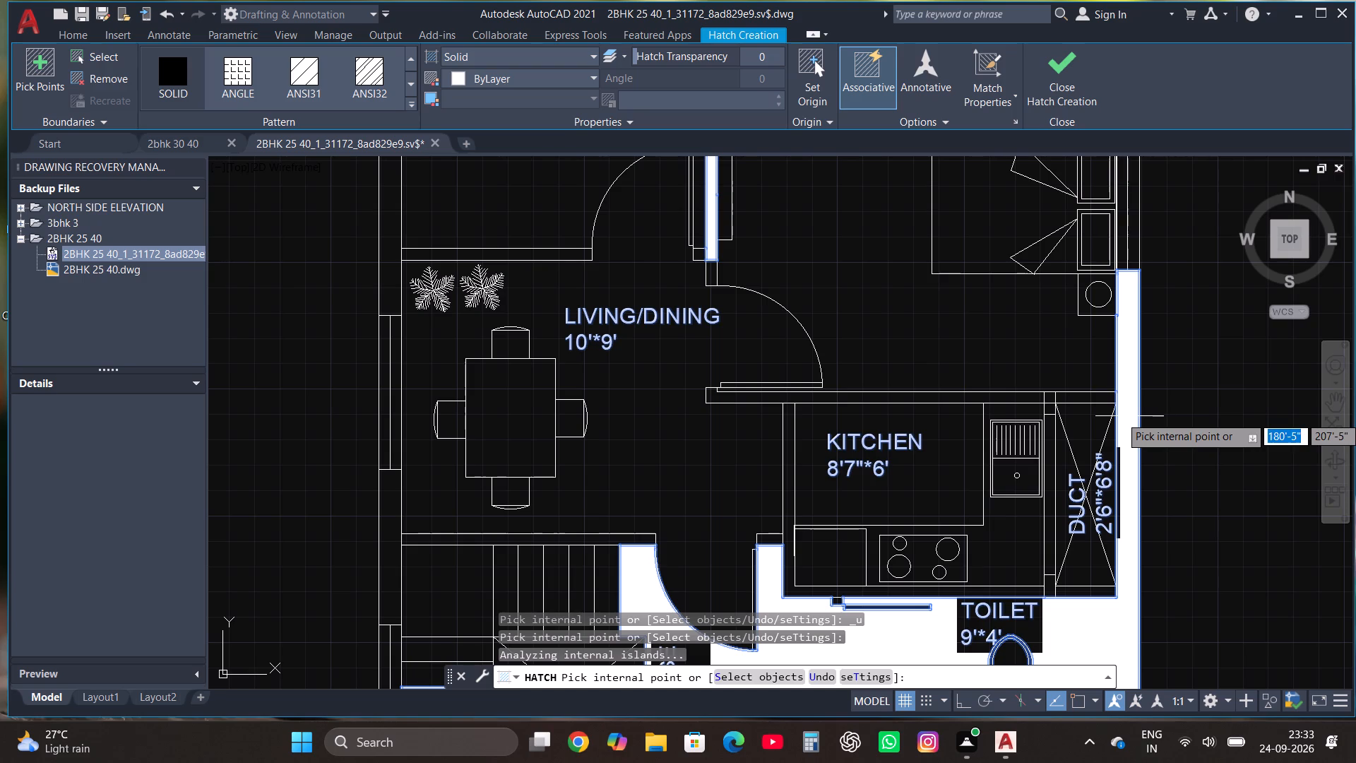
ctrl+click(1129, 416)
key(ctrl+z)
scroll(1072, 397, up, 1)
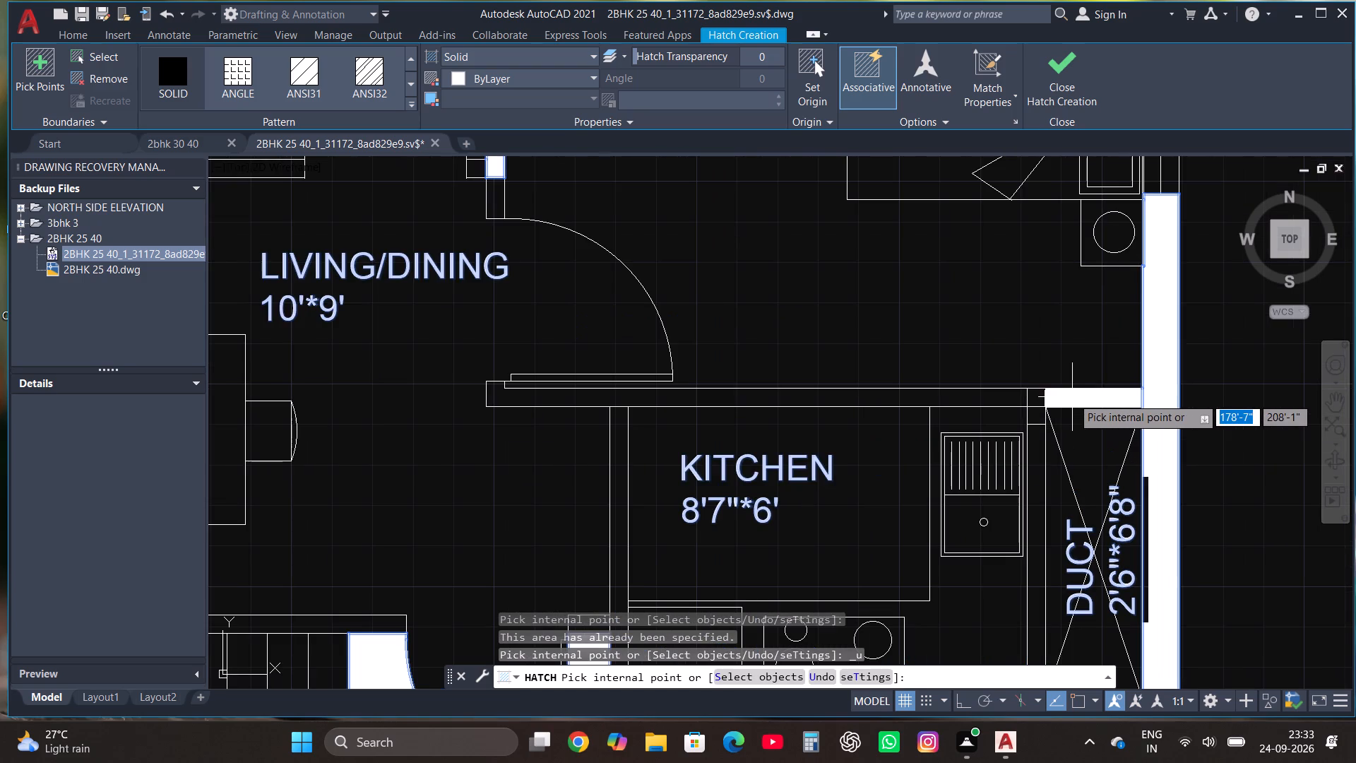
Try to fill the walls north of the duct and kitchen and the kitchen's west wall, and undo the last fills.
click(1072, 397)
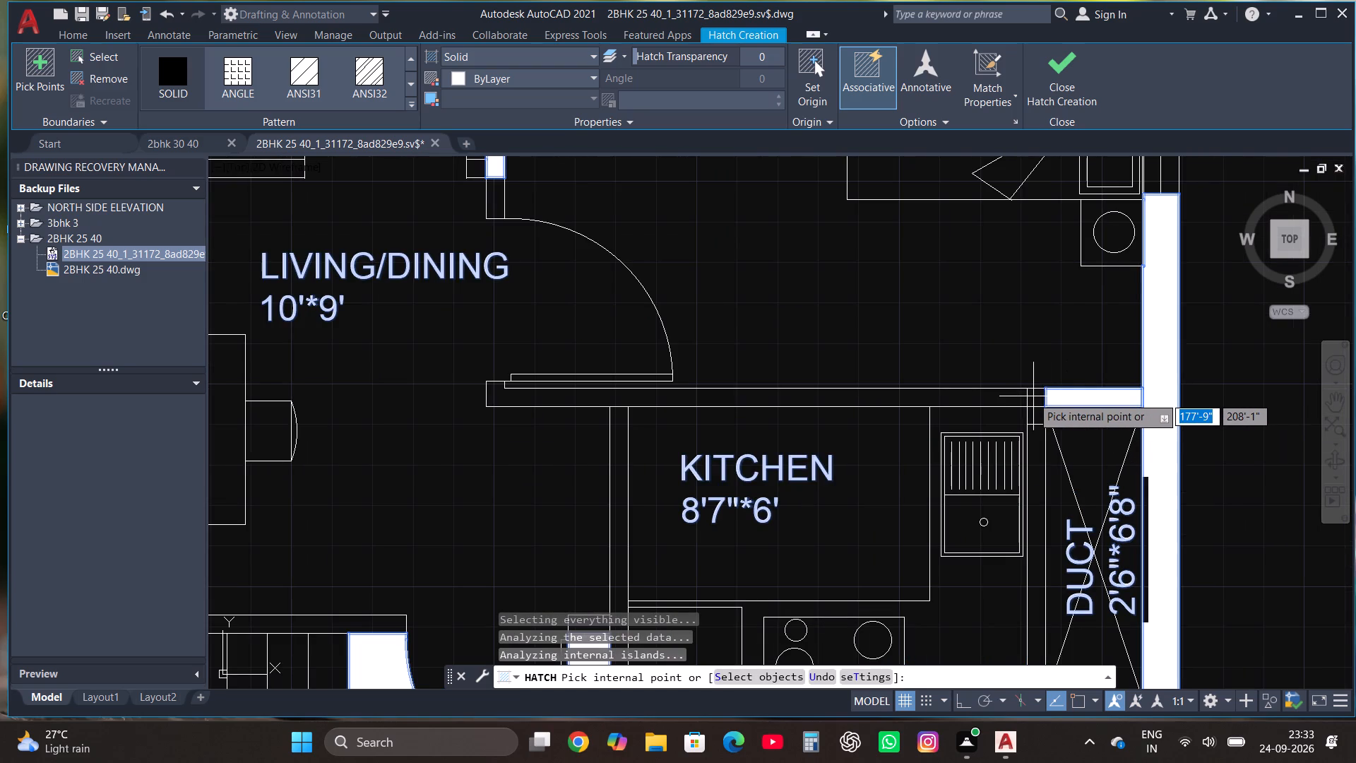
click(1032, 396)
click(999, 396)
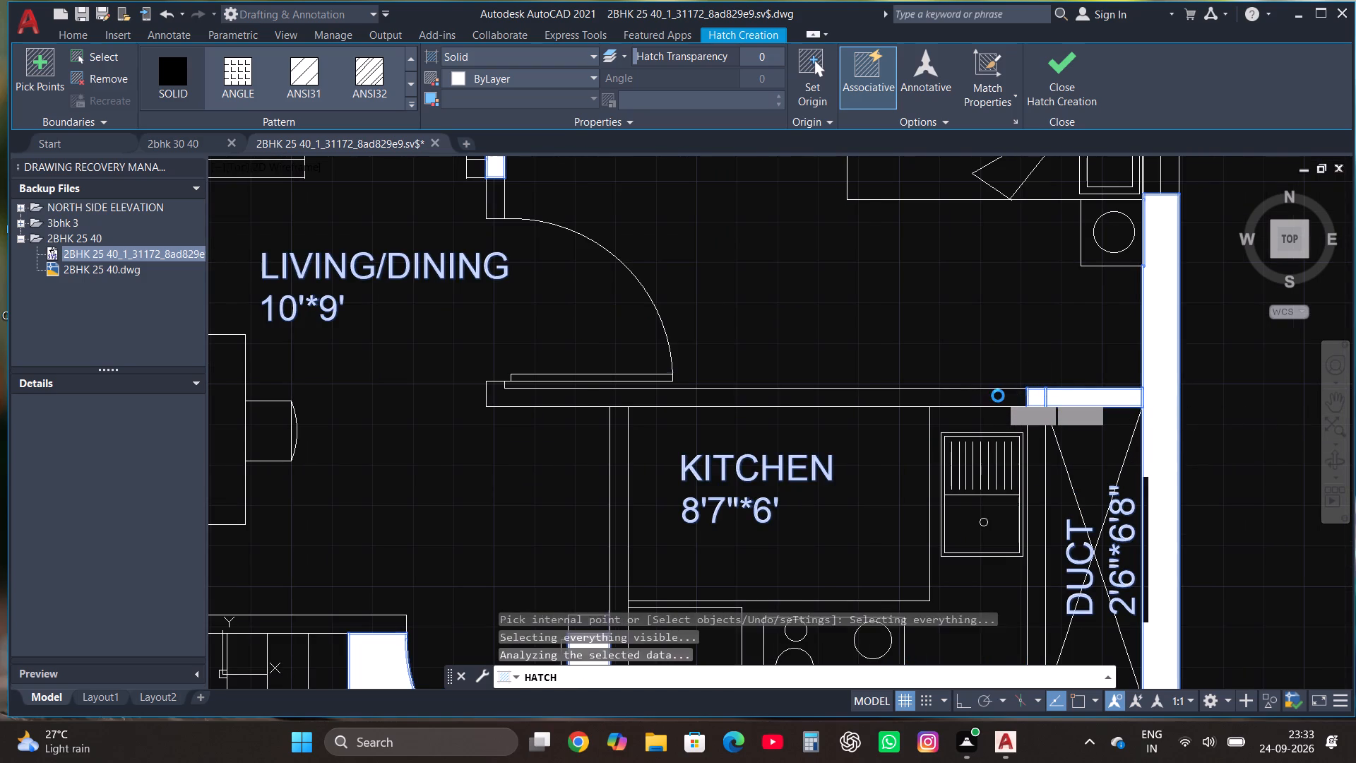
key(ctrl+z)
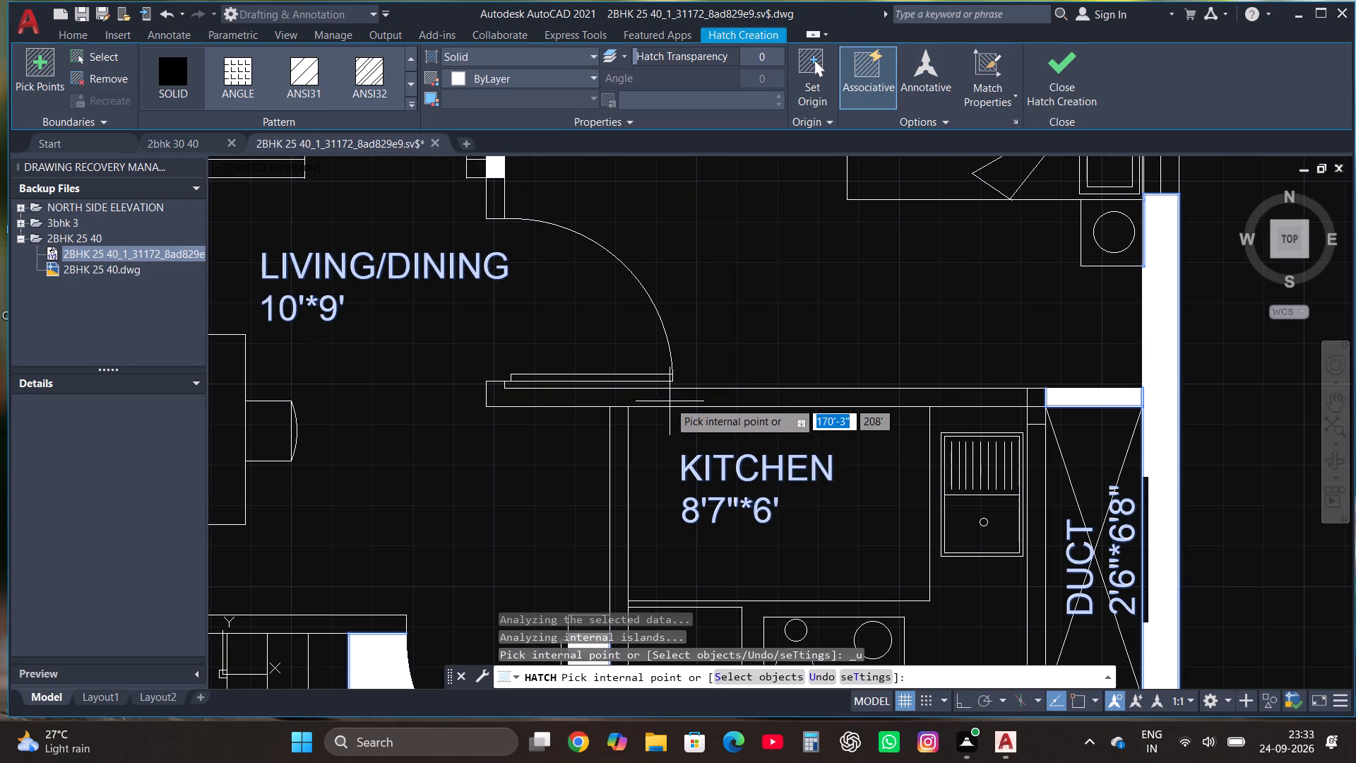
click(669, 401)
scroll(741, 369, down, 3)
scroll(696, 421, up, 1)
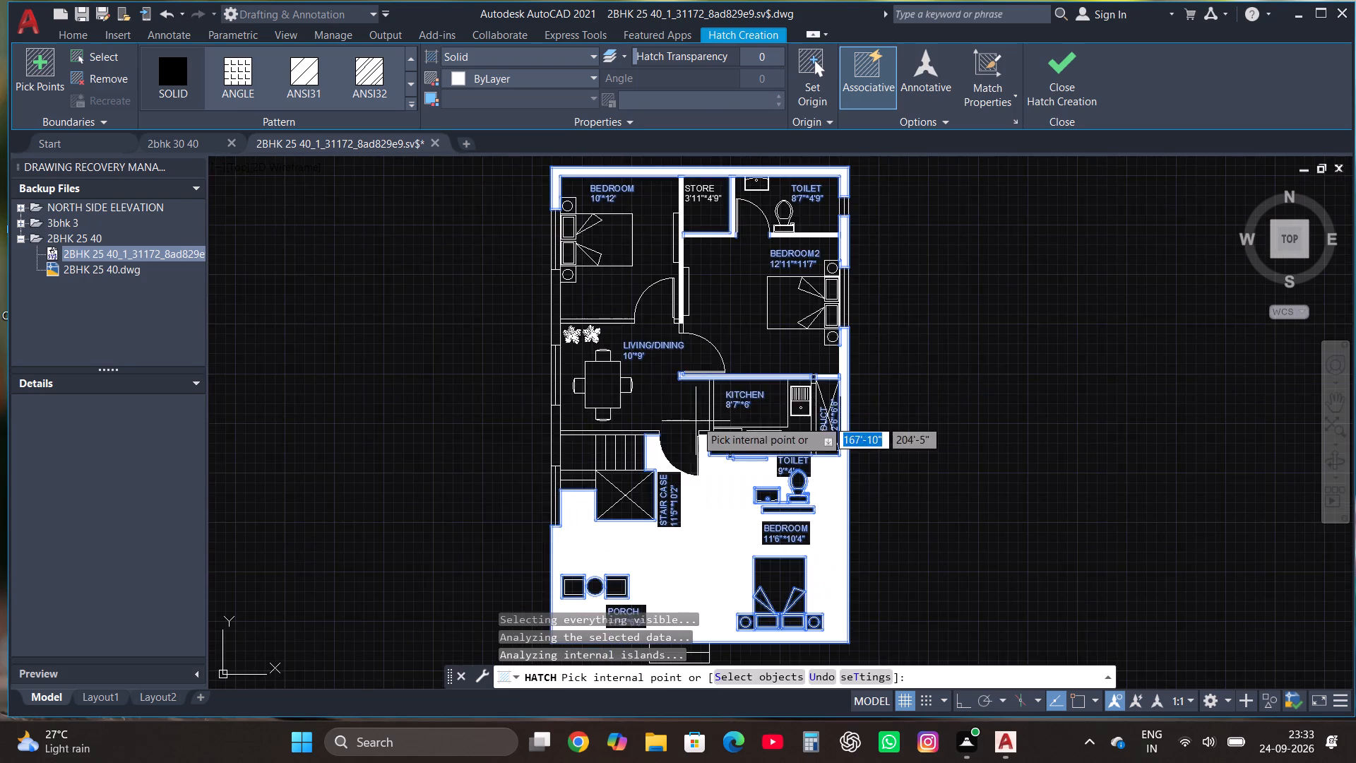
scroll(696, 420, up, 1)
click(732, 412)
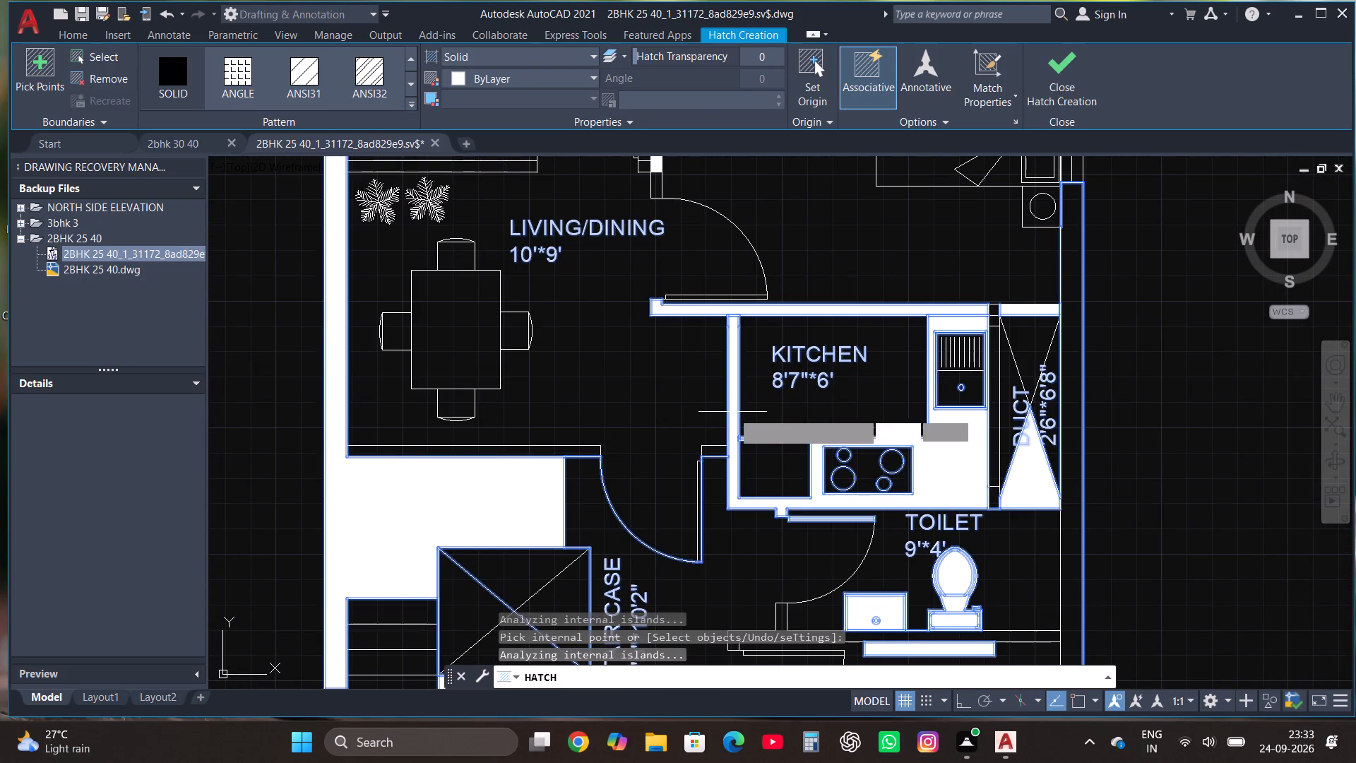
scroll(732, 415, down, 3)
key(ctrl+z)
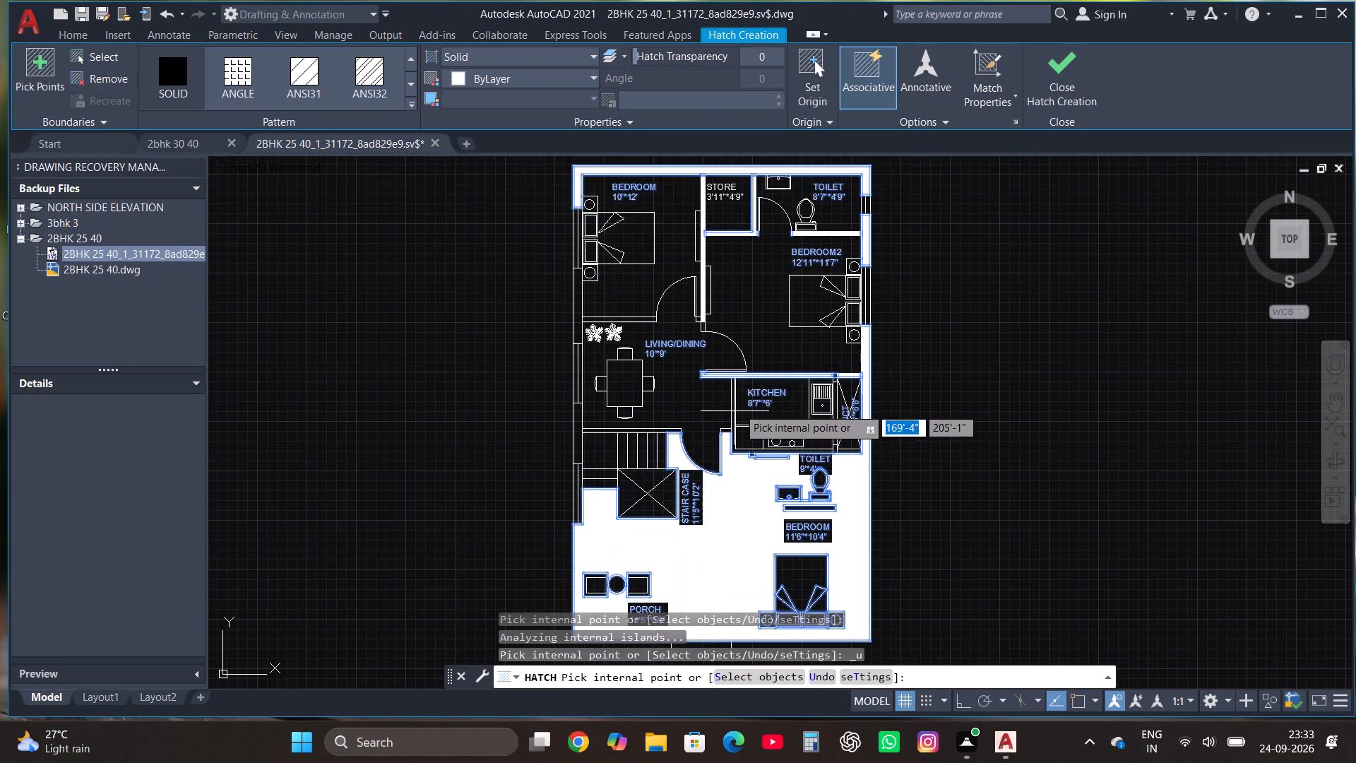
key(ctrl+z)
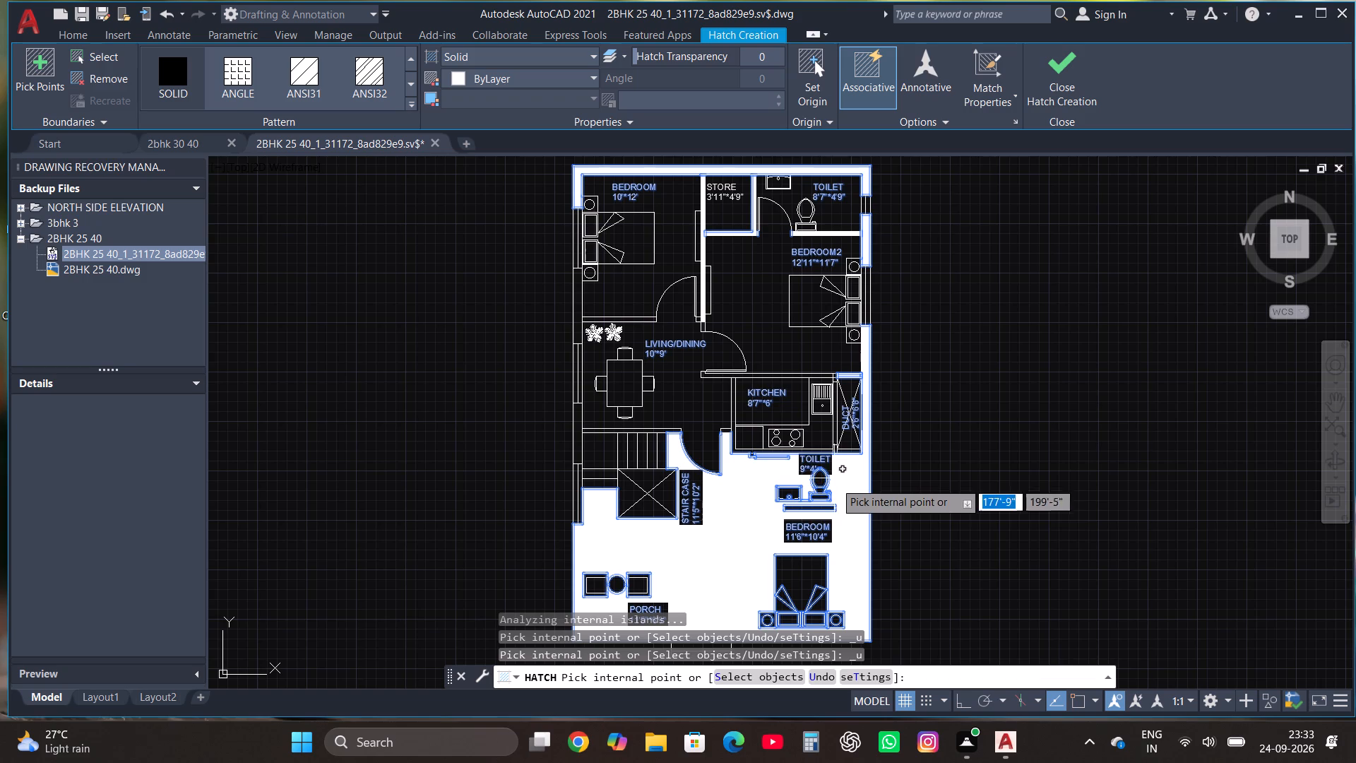
Finish the hatch and delete the whole flooded fill from the plan.
click(1056, 70)
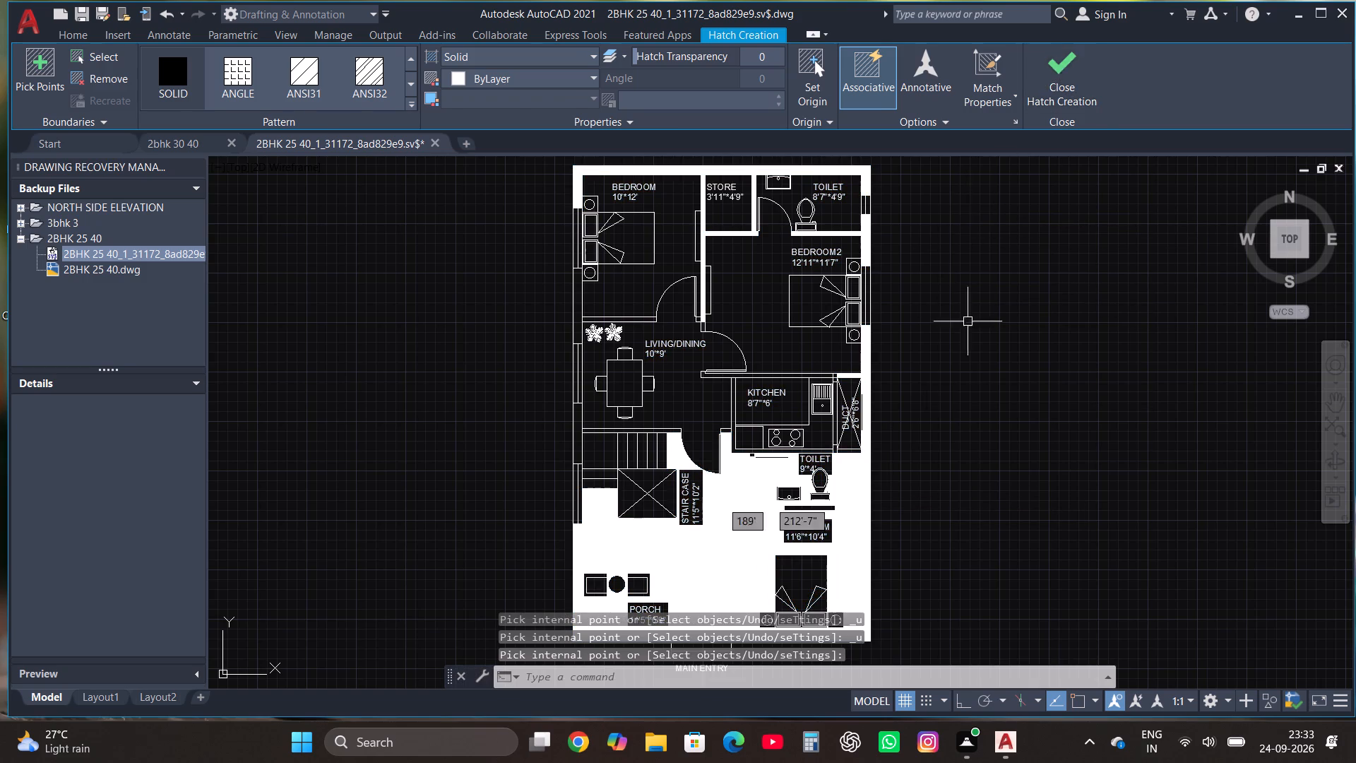
click(718, 531)
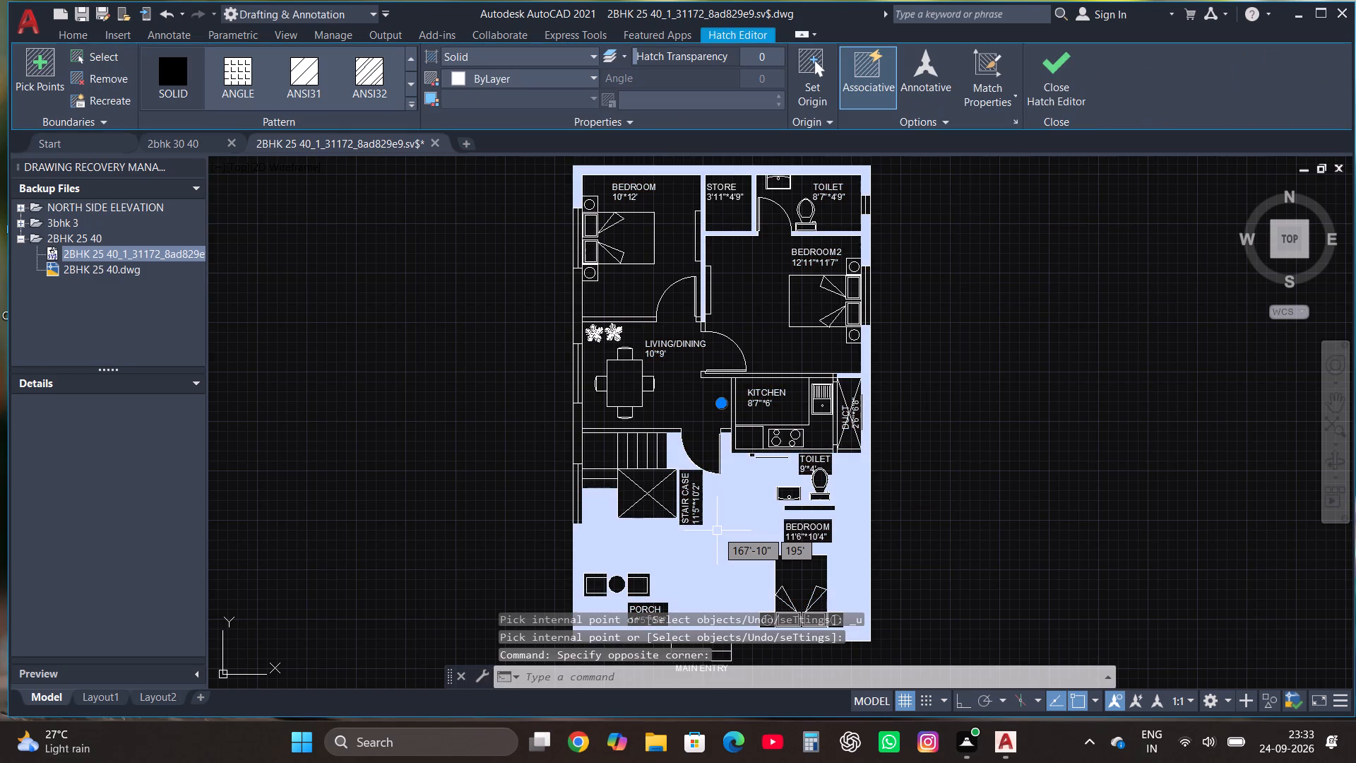
key(Delete)
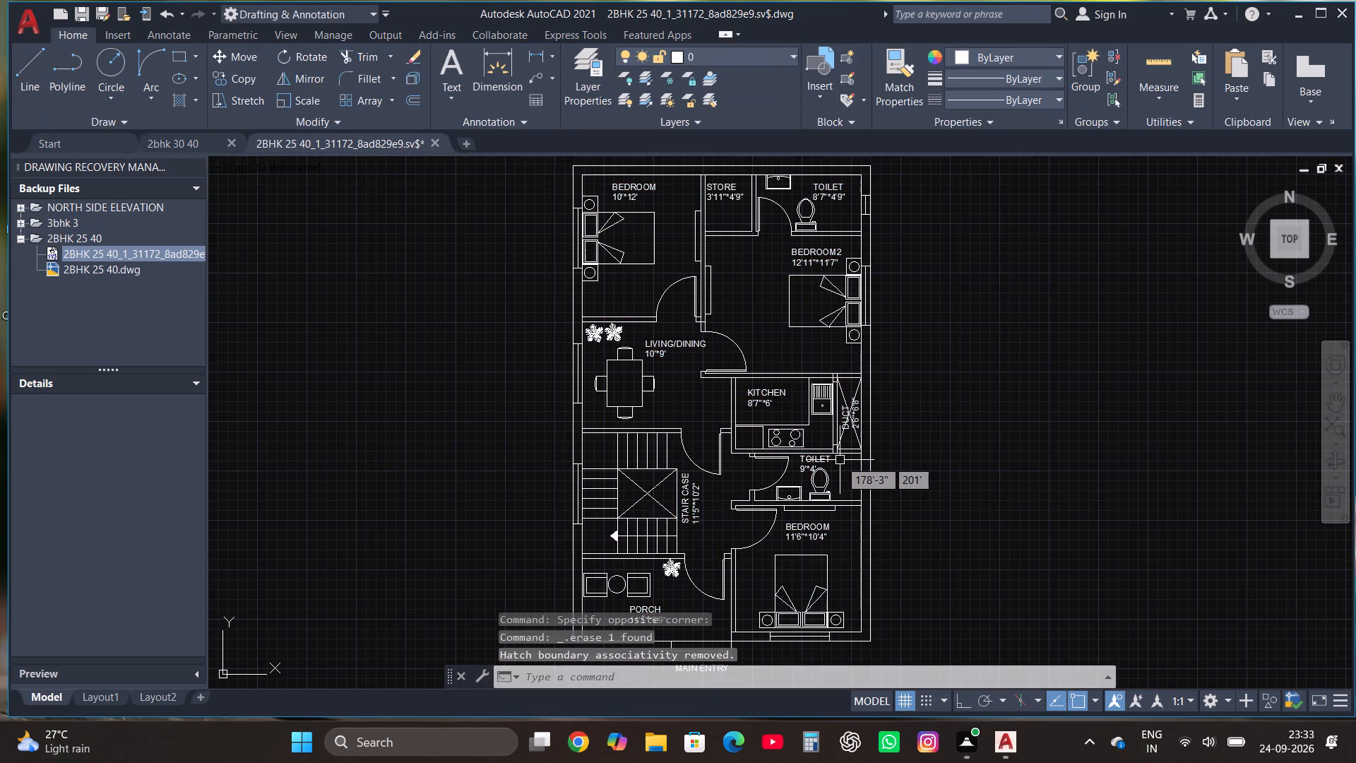
Start a new solid Hatch and fill the walls enclosing the southeast bedroom, including the lower east wall and the toilet partition.
key(h)
key(Return)
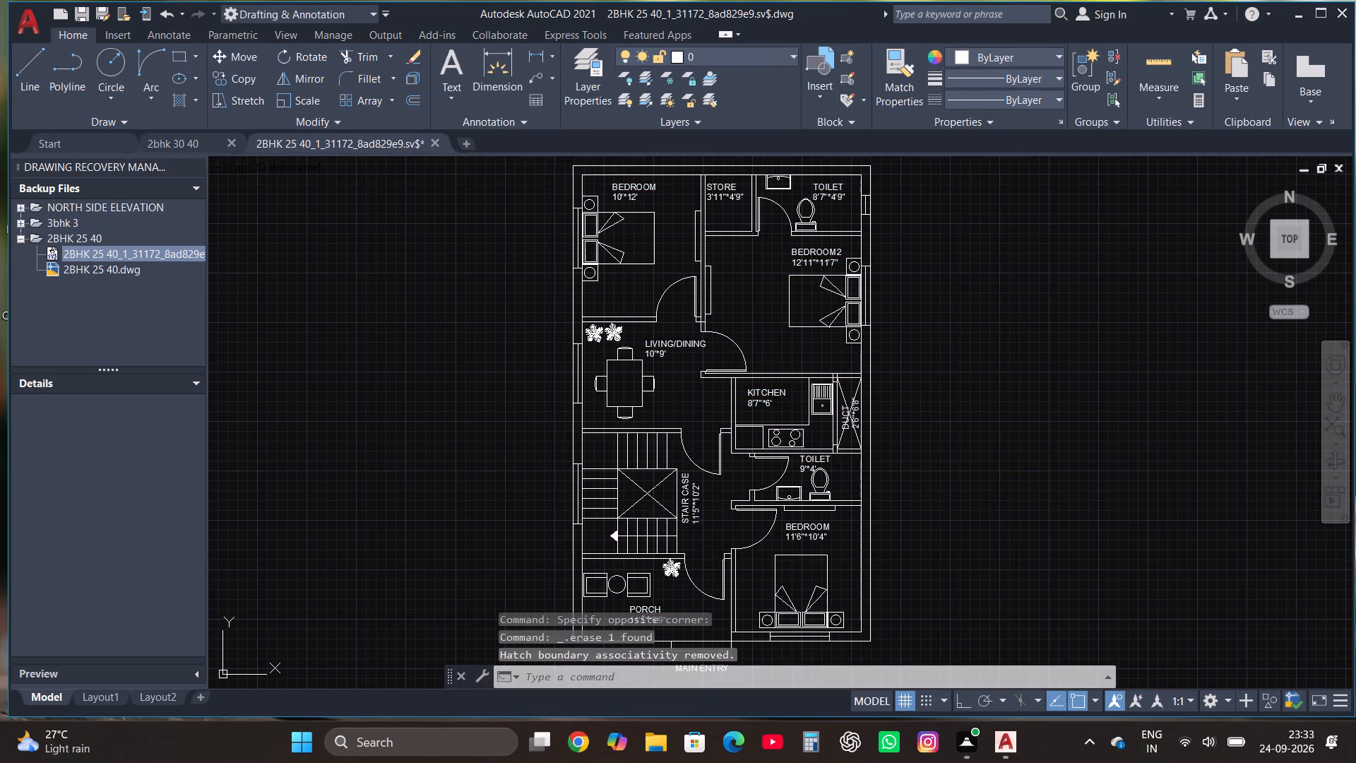
scroll(867, 484, up, 1)
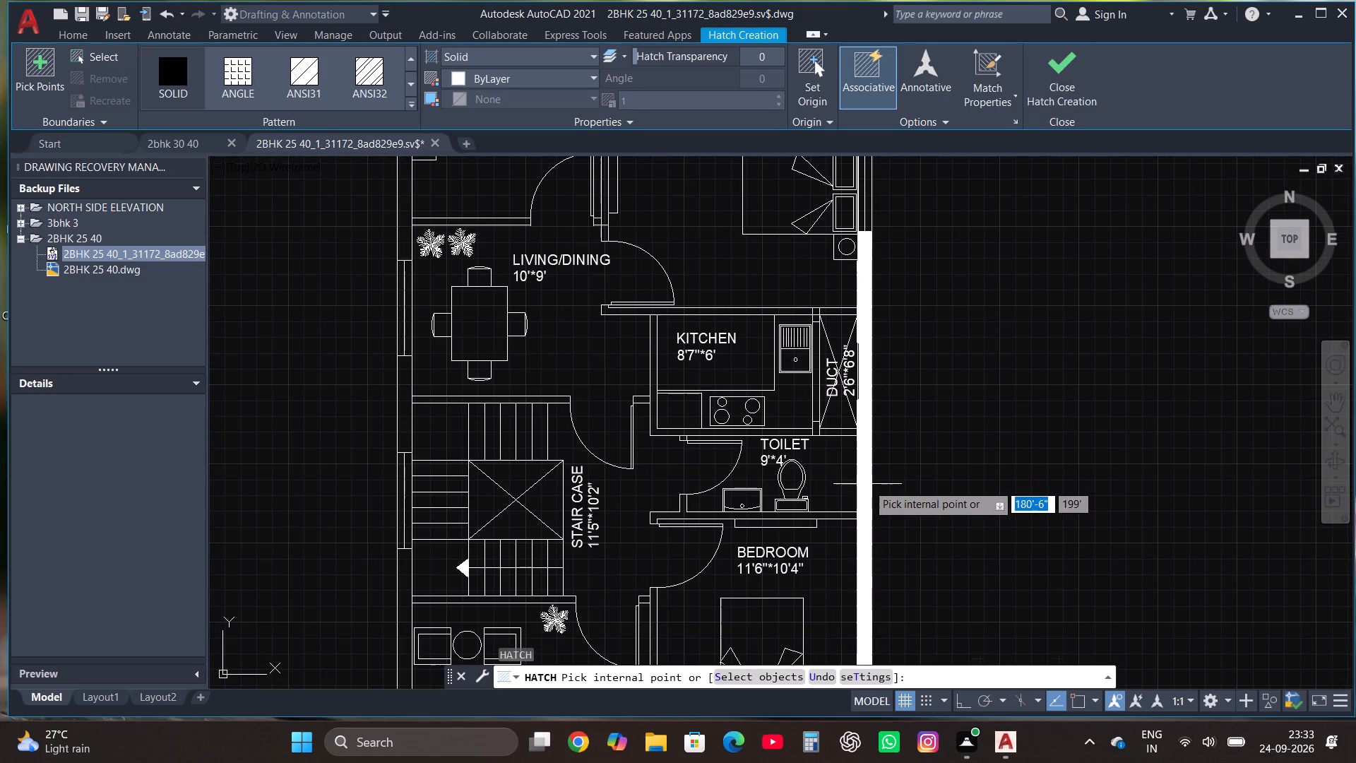
click(867, 484)
scroll(867, 484, down, 3)
scroll(811, 543, up, 2)
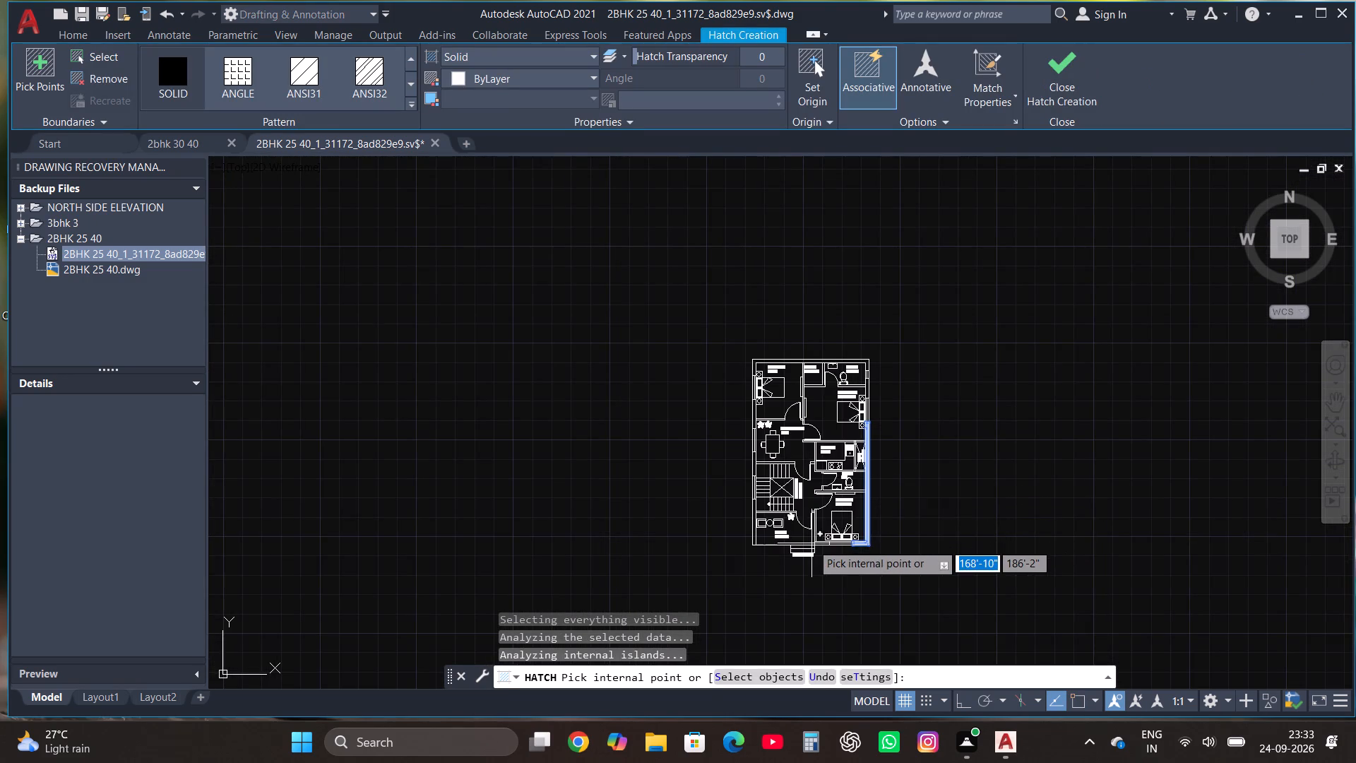
scroll(811, 543, up, 4)
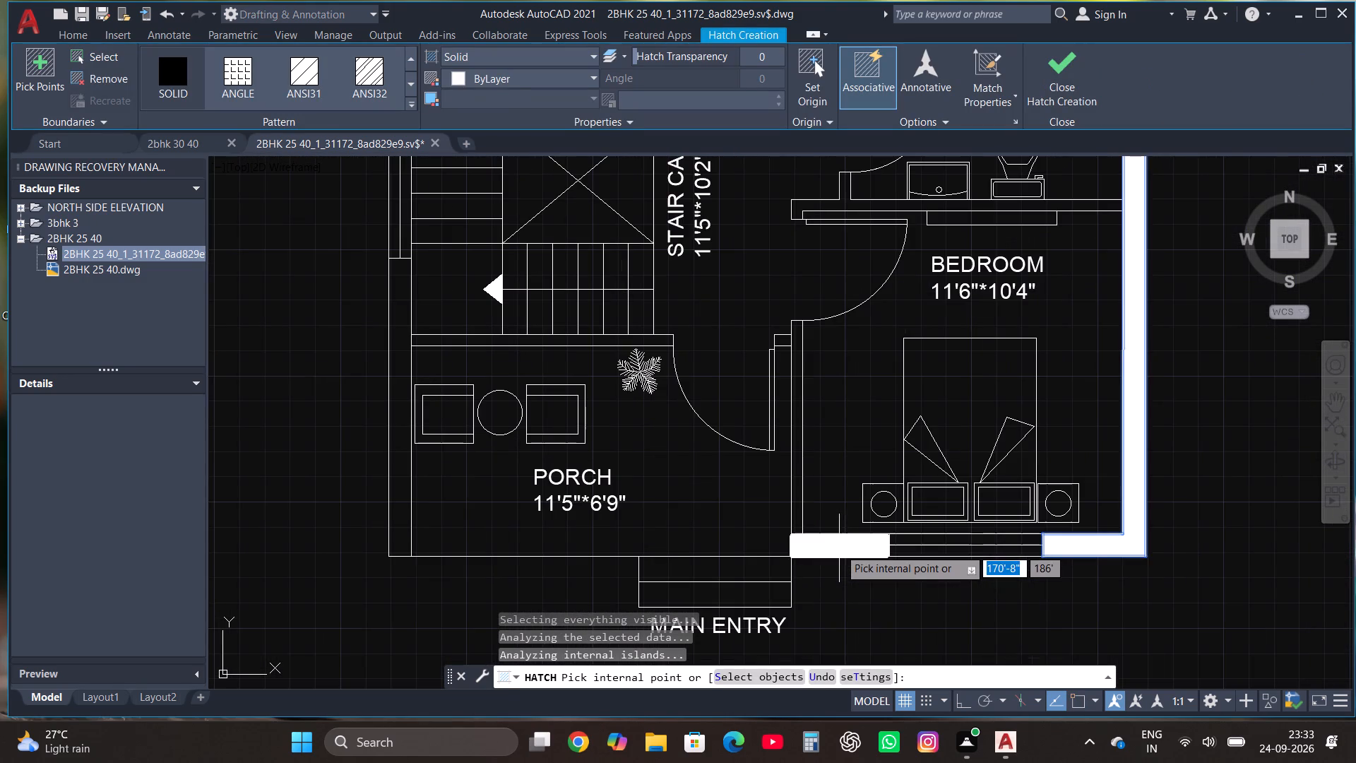
click(839, 548)
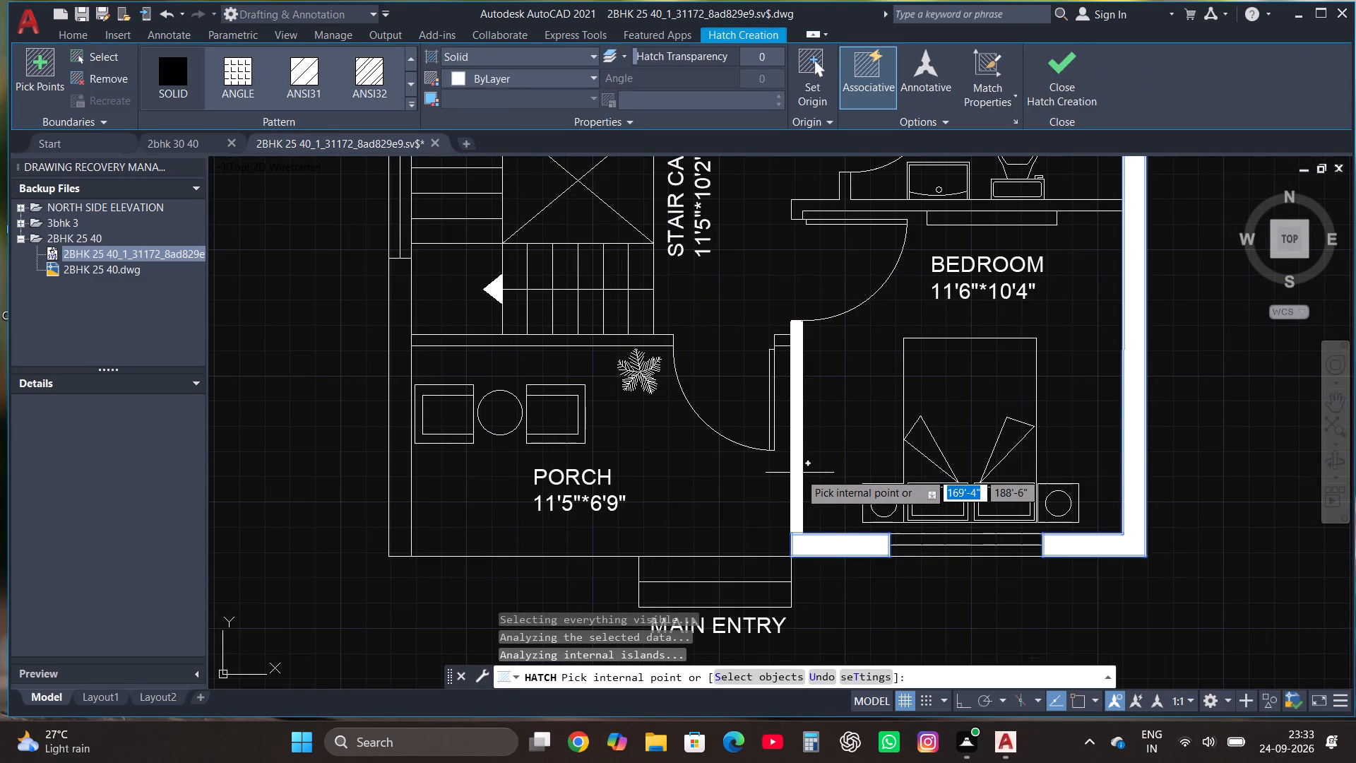
click(799, 473)
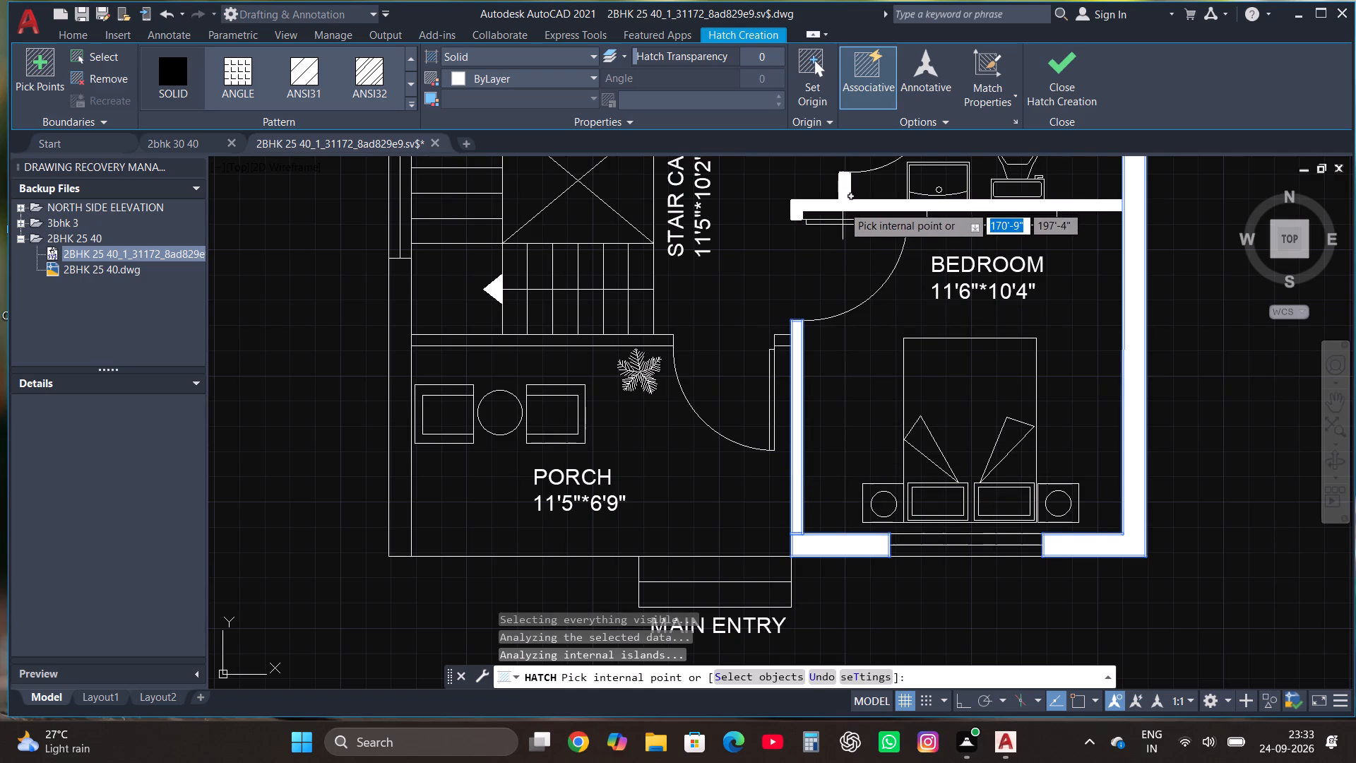
click(843, 206)
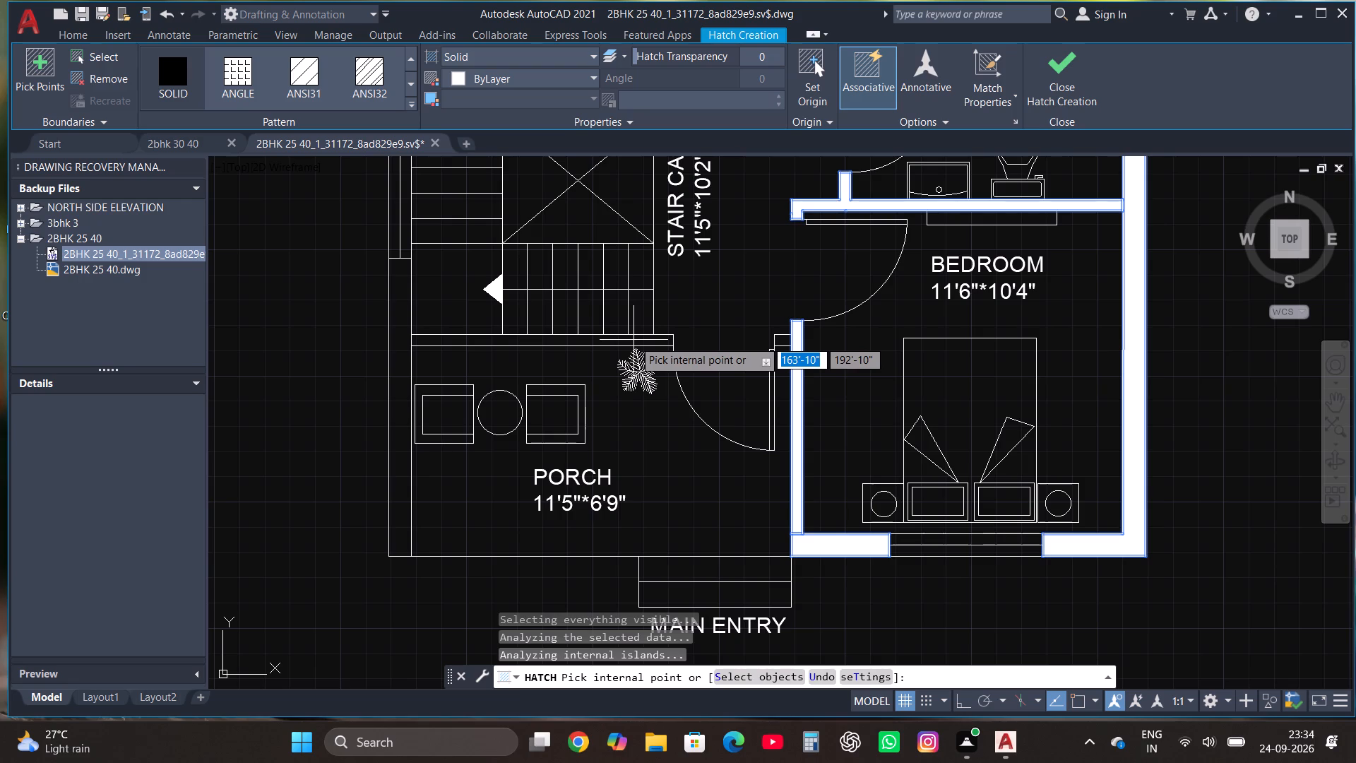
Fill the west exterior wall beside the porch and the wall between the porch and the staircase.
click(393, 398)
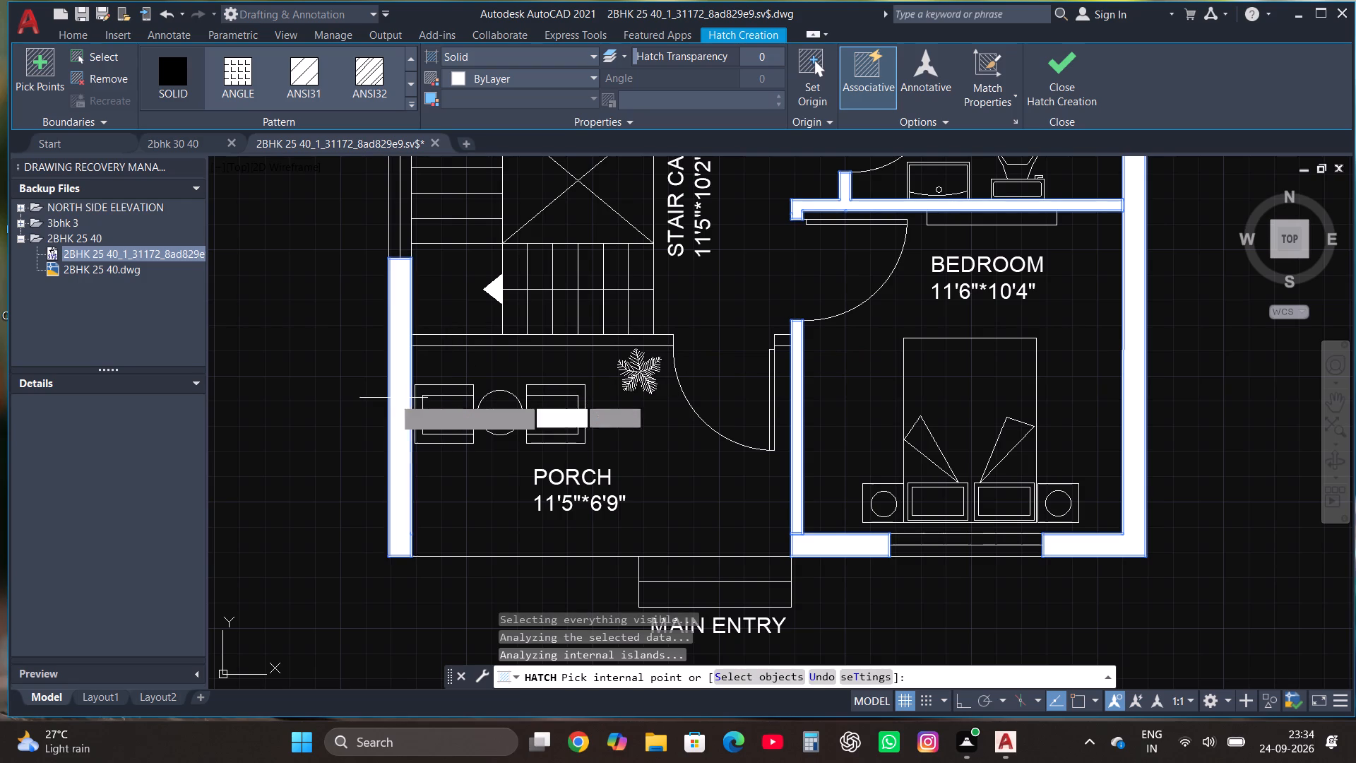
click(457, 341)
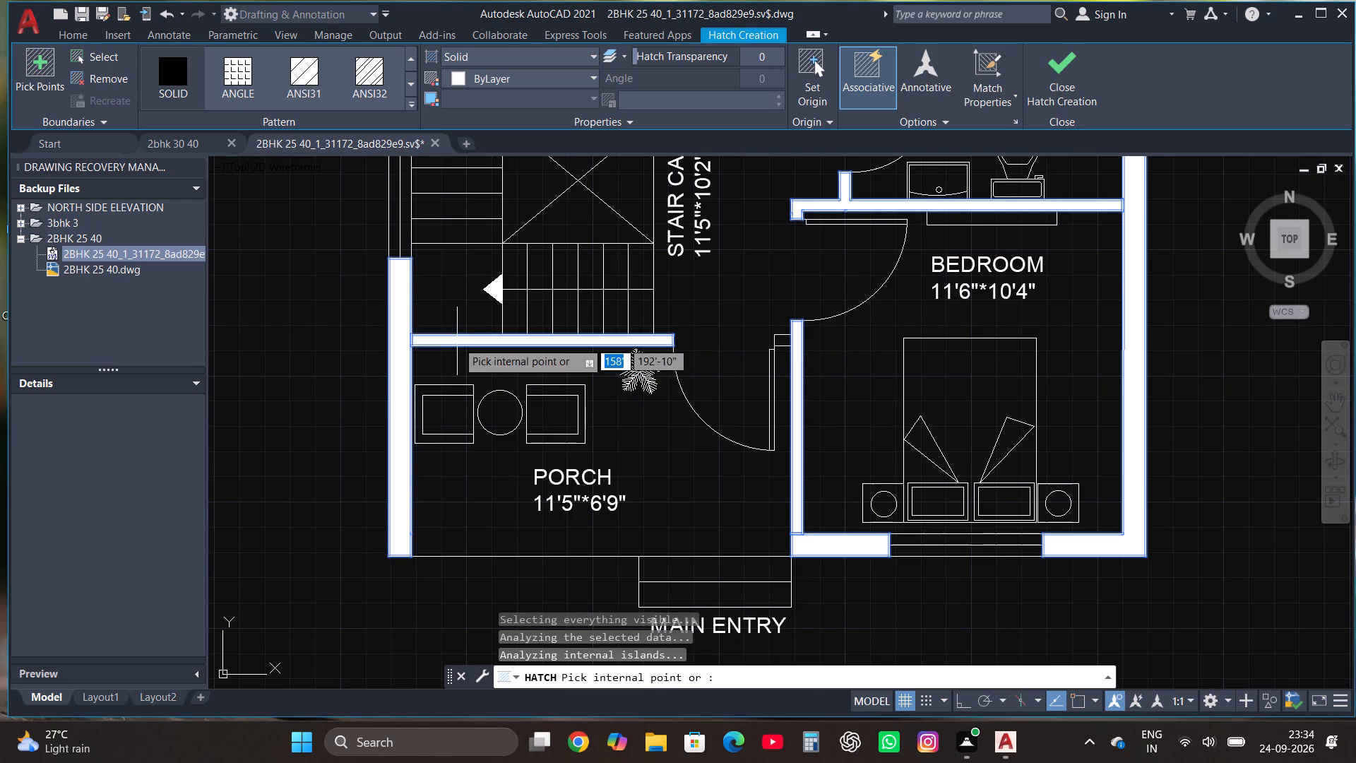
Fill the staircase's north wall, the west wall segment beside it, and the short wall between the stair door and kitchen.
scroll(453, 358, down, 2)
scroll(449, 252, up, 1)
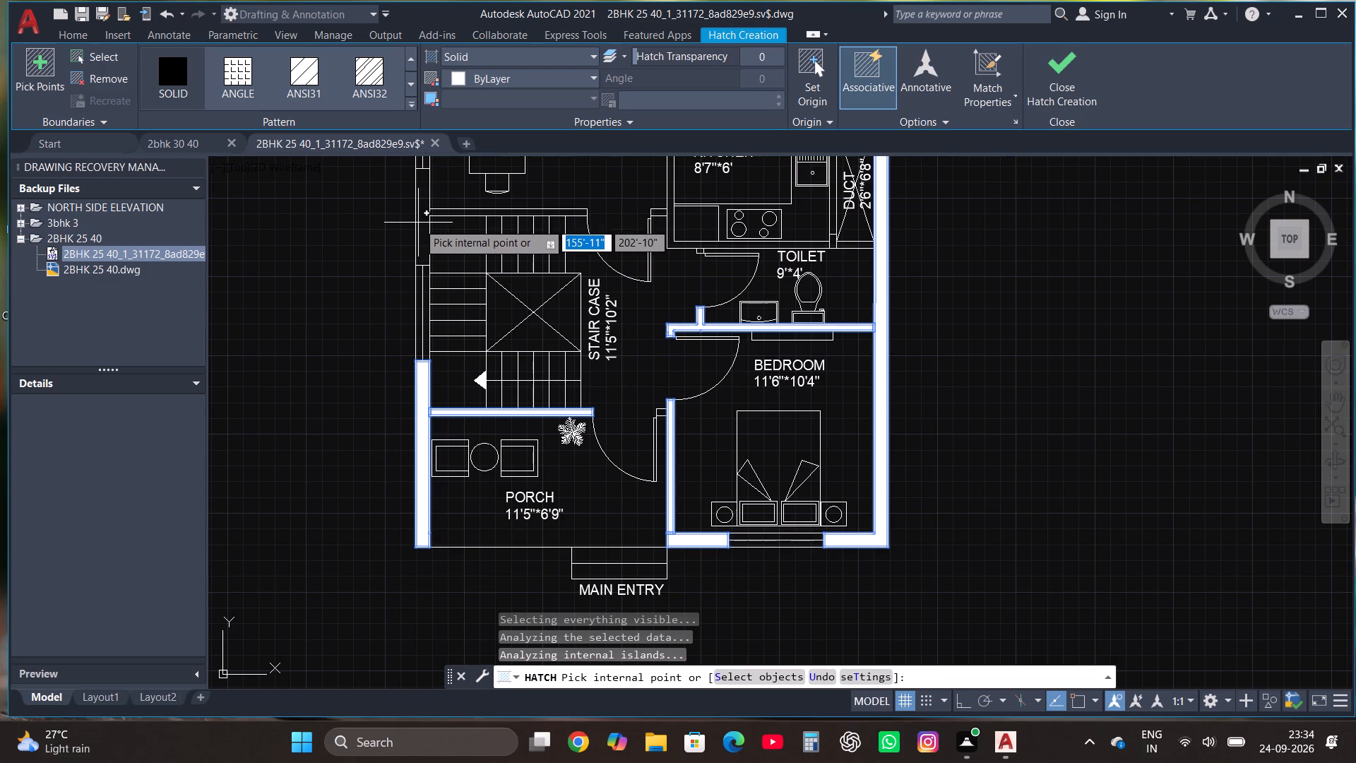
scroll(424, 205, up, 2)
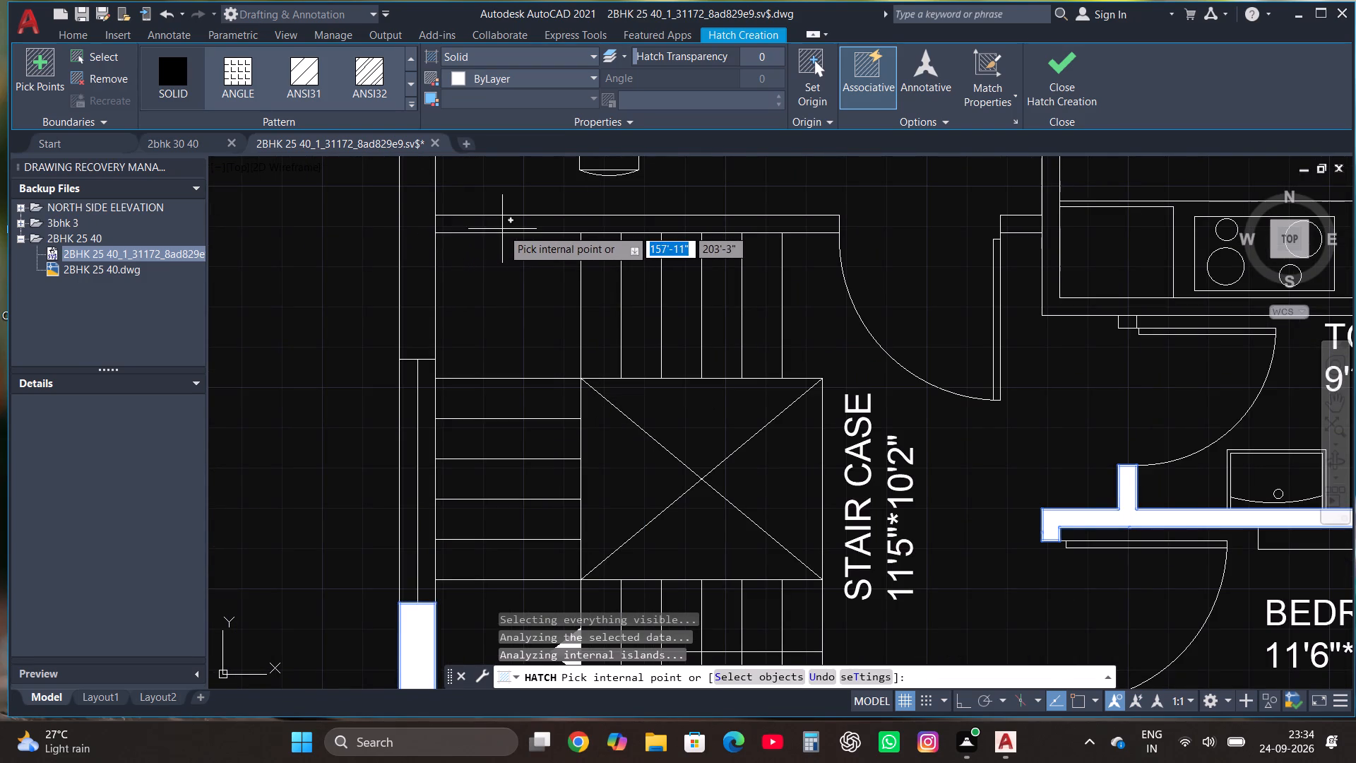
click(503, 228)
click(421, 264)
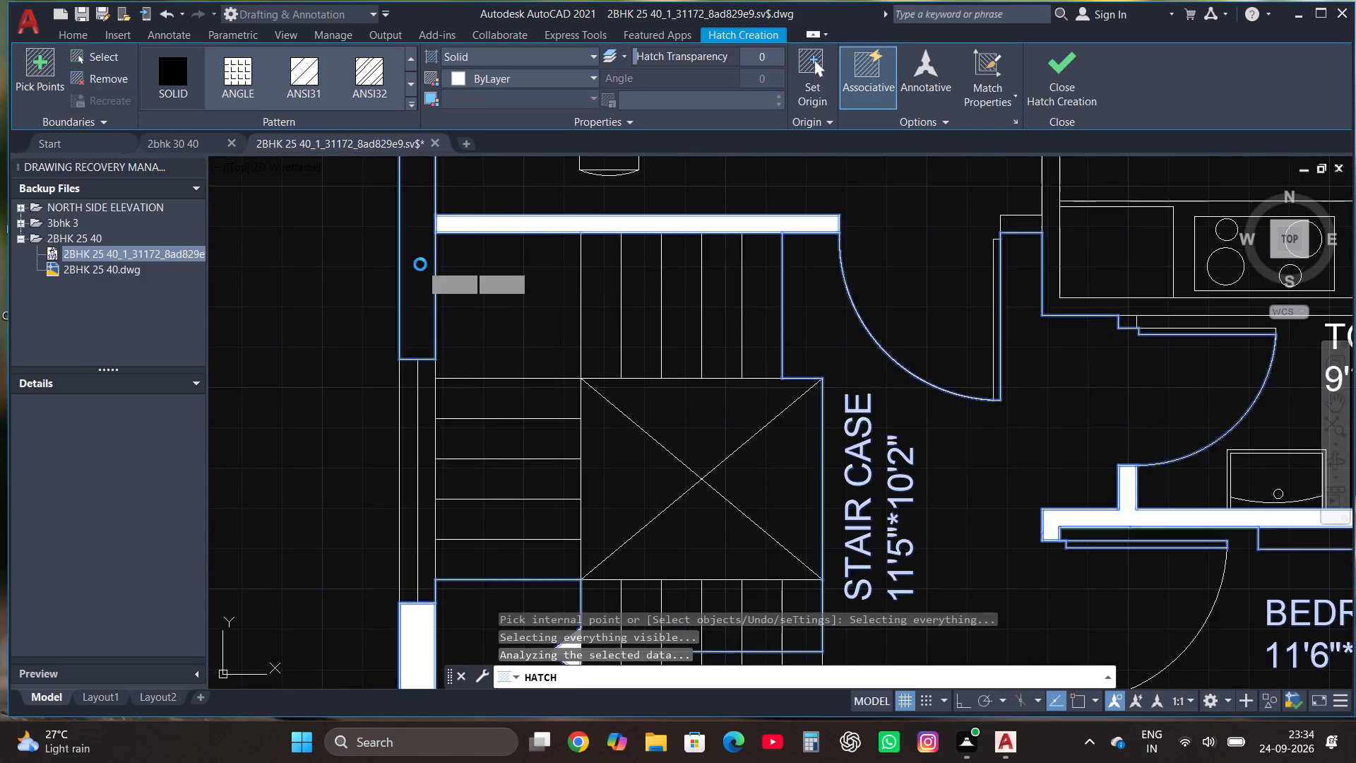
scroll(429, 307, down, 1)
key(ctrl+z)
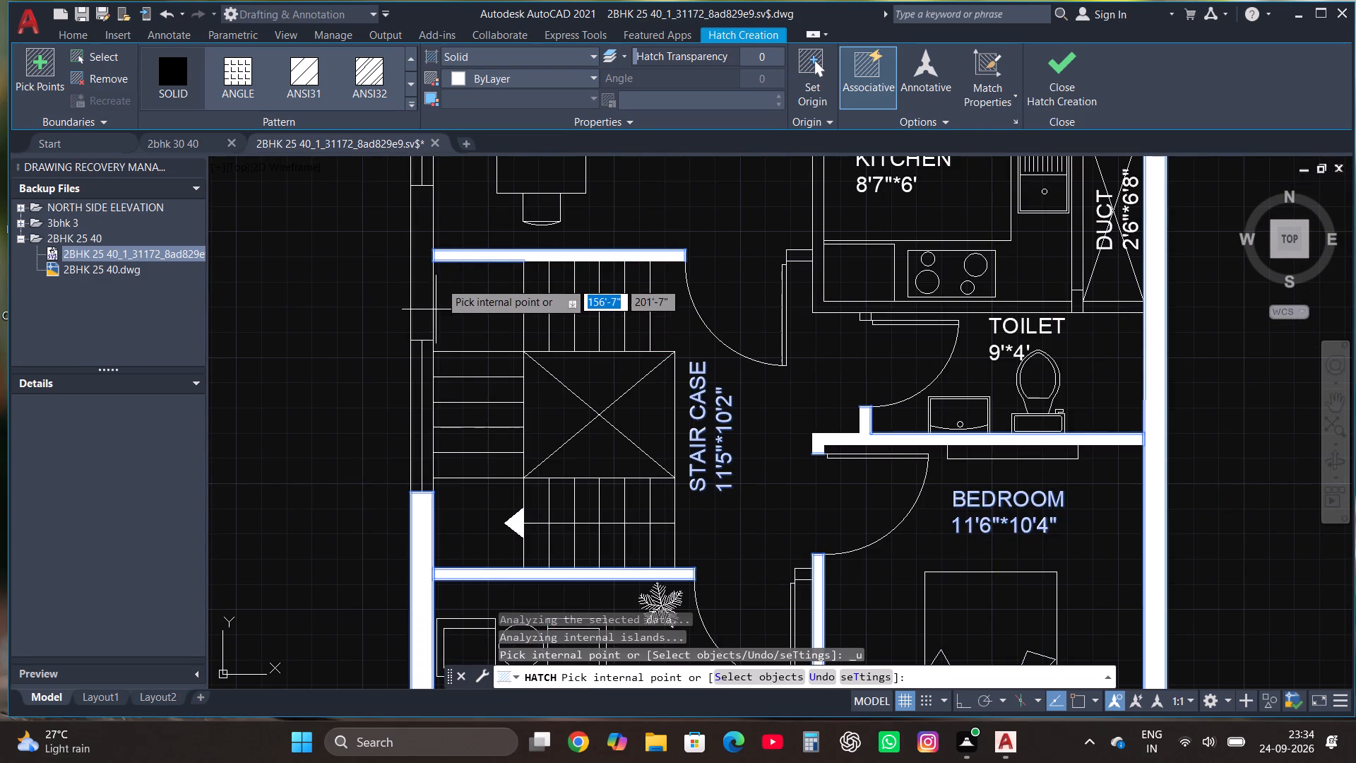
click(415, 259)
scroll(416, 267, down, 1)
scroll(646, 267, up, 2)
click(662, 255)
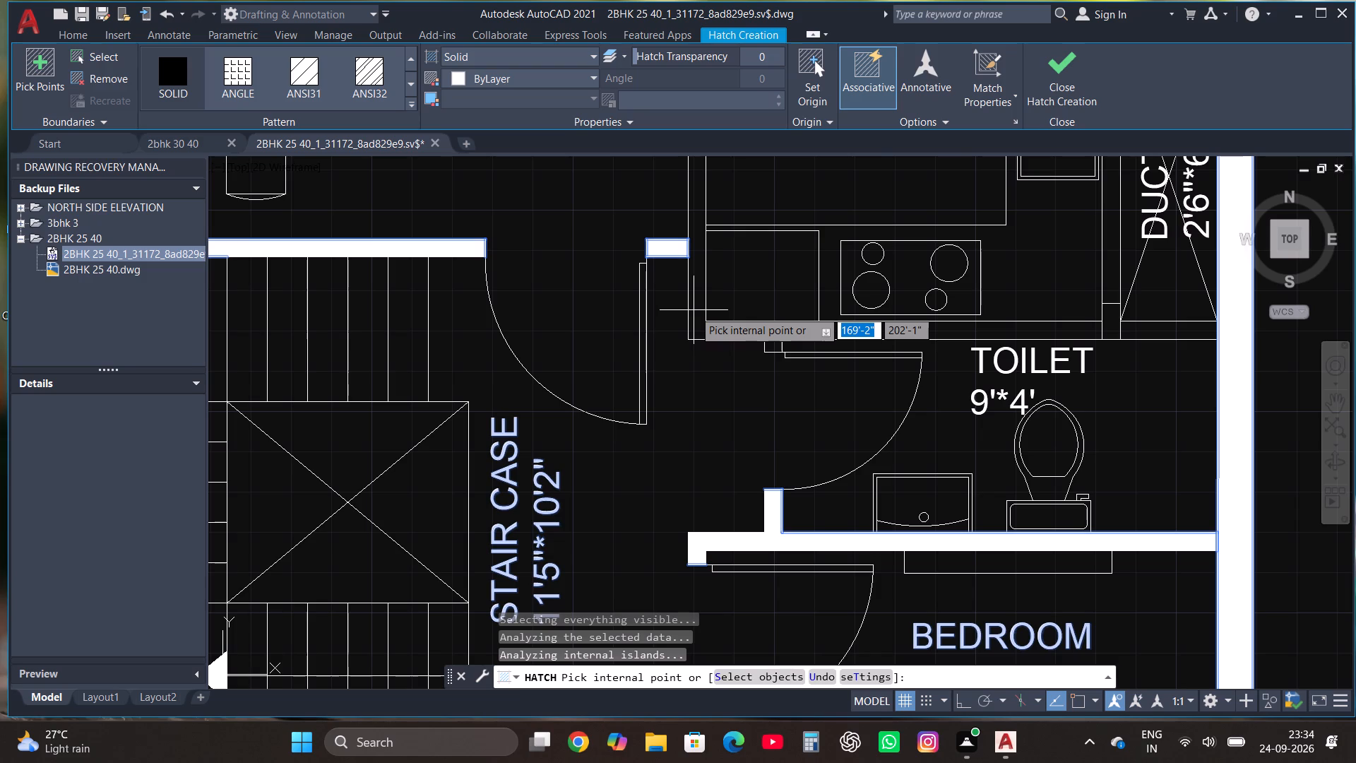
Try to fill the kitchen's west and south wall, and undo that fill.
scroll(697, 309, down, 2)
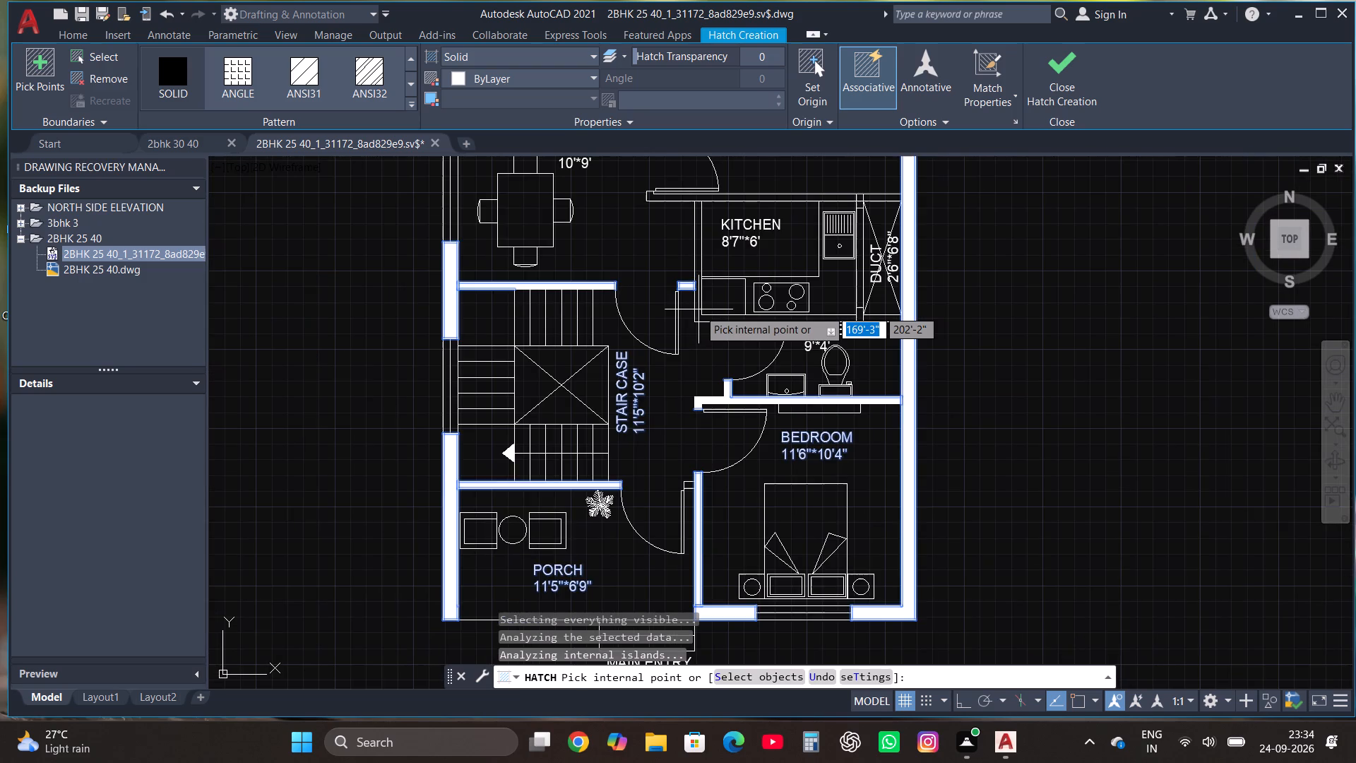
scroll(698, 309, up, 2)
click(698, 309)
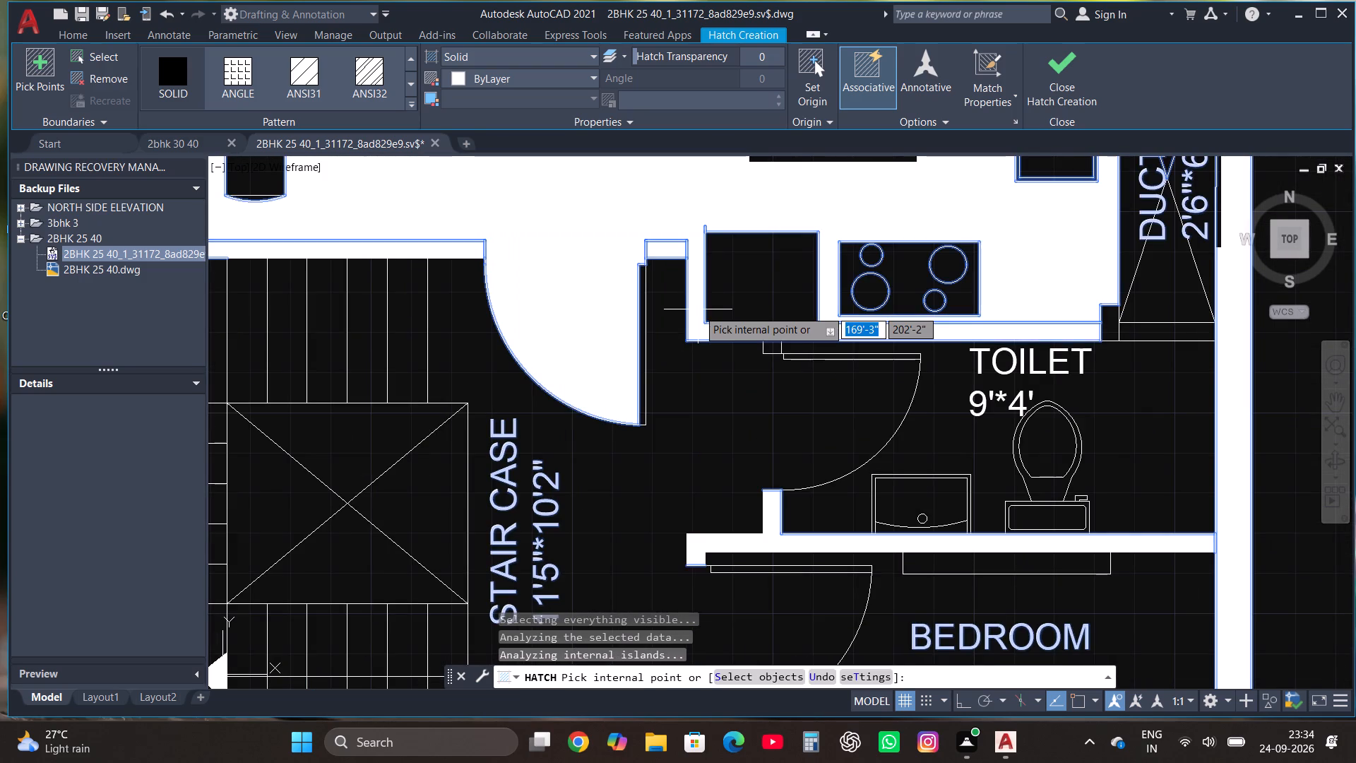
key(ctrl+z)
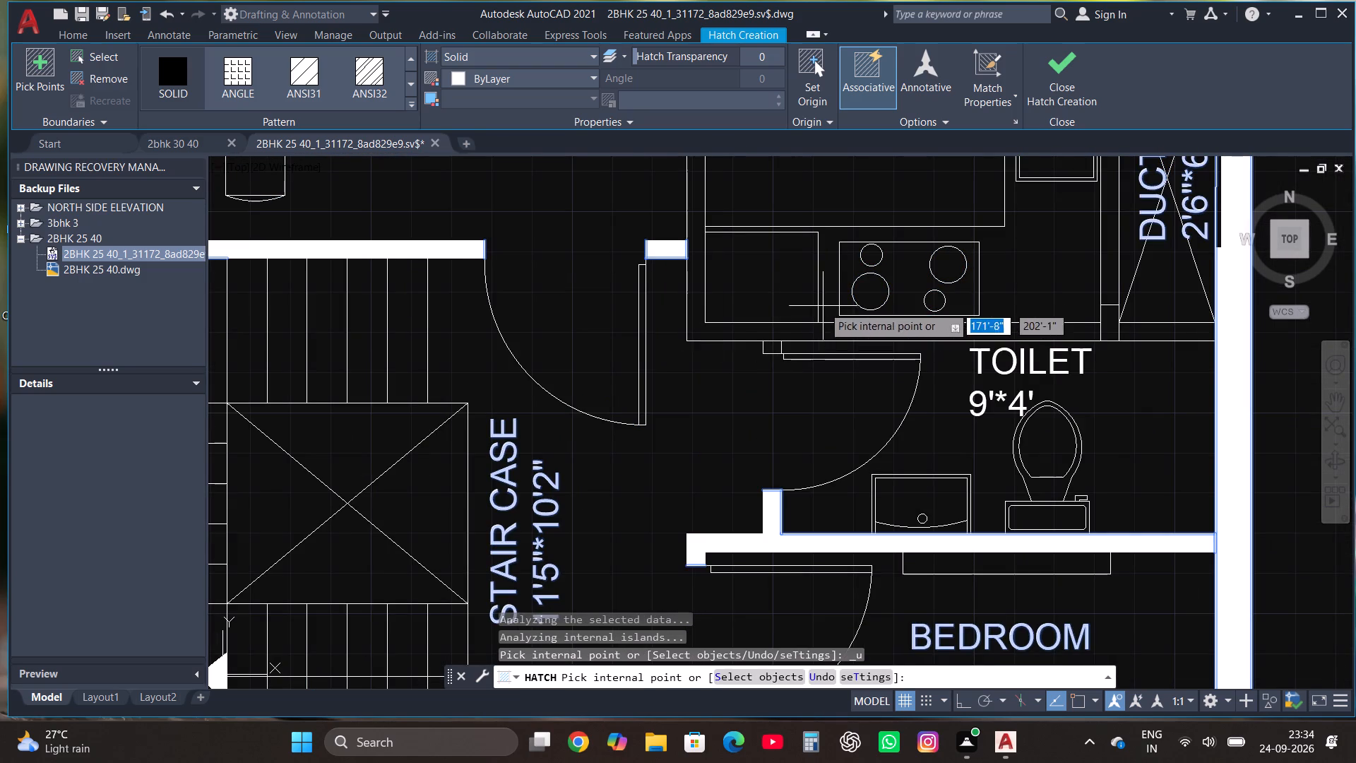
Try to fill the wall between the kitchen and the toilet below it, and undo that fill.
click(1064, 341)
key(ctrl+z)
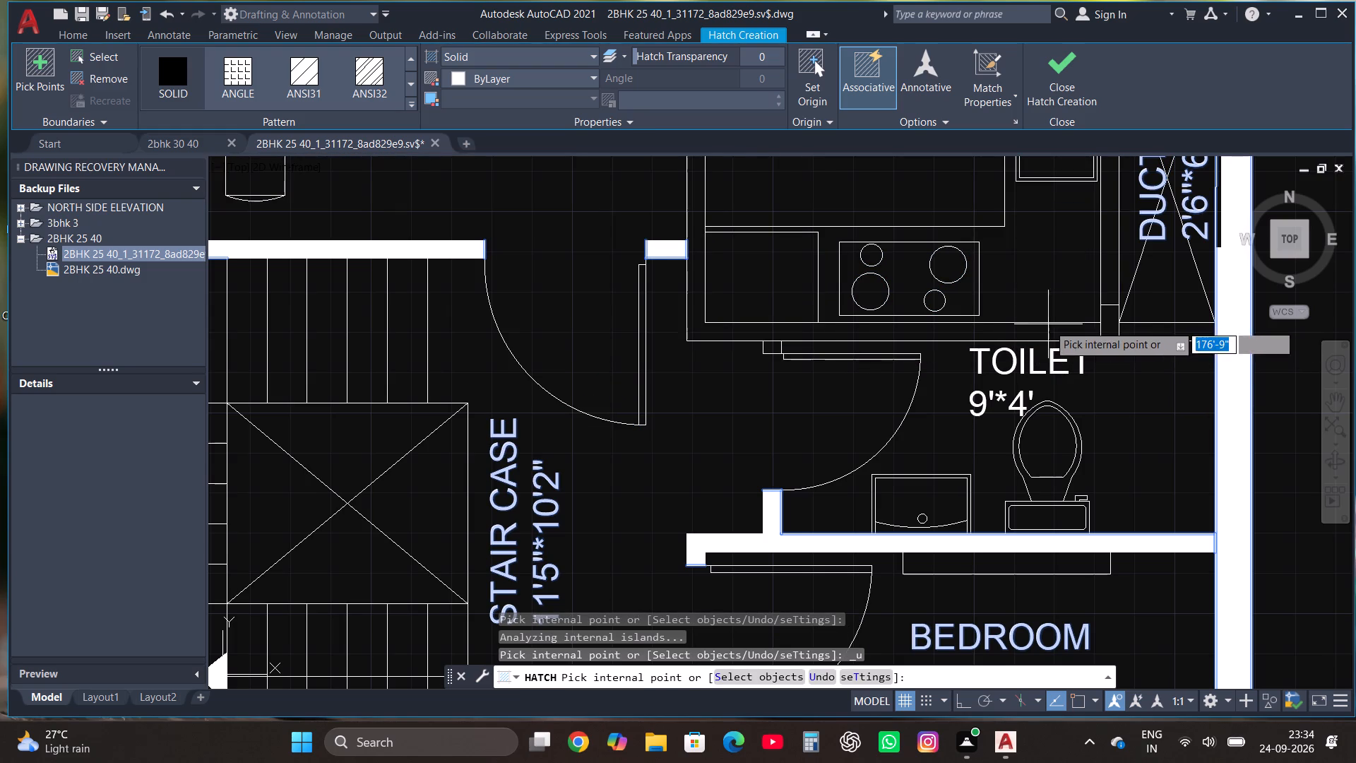
Fill the kitchen's north wall and its connected west and south walls with the solid hatch.
scroll(837, 377, down, 2)
scroll(804, 233, up, 1)
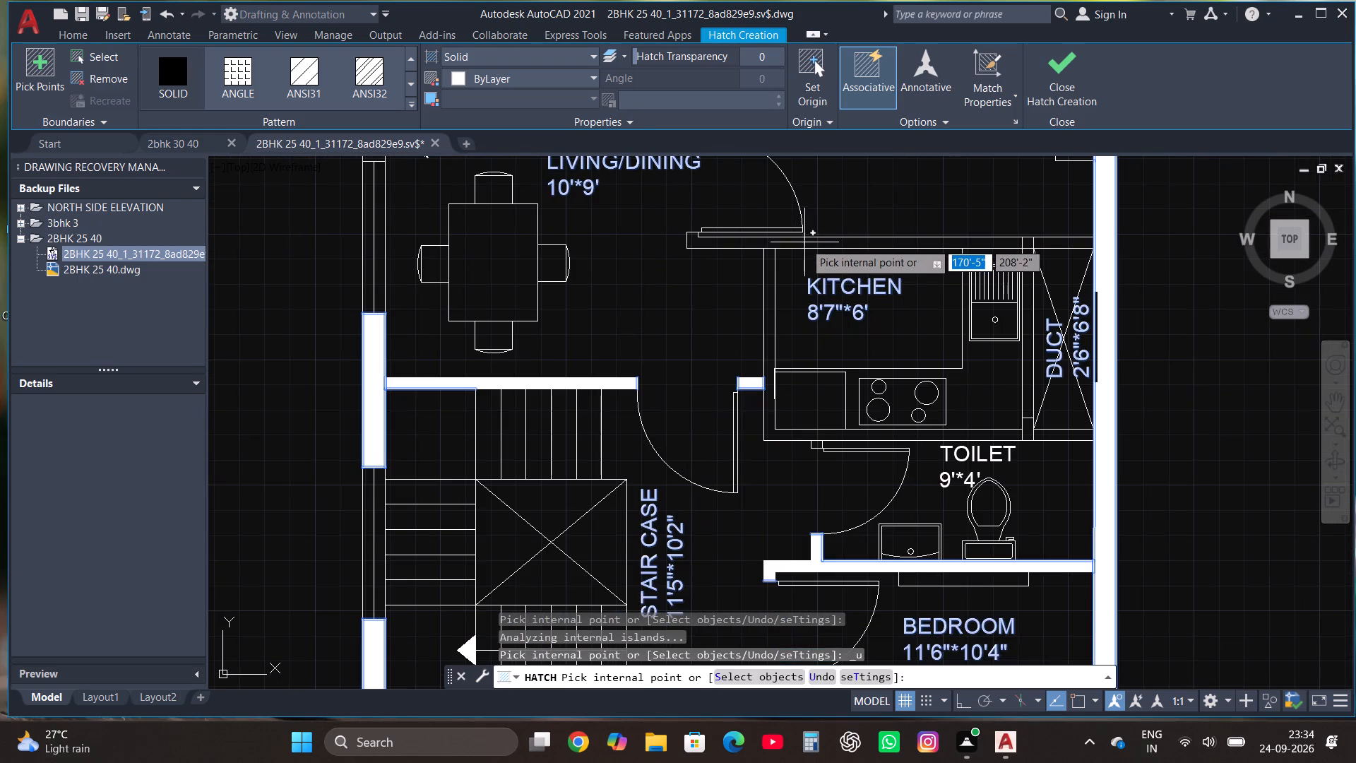
click(803, 244)
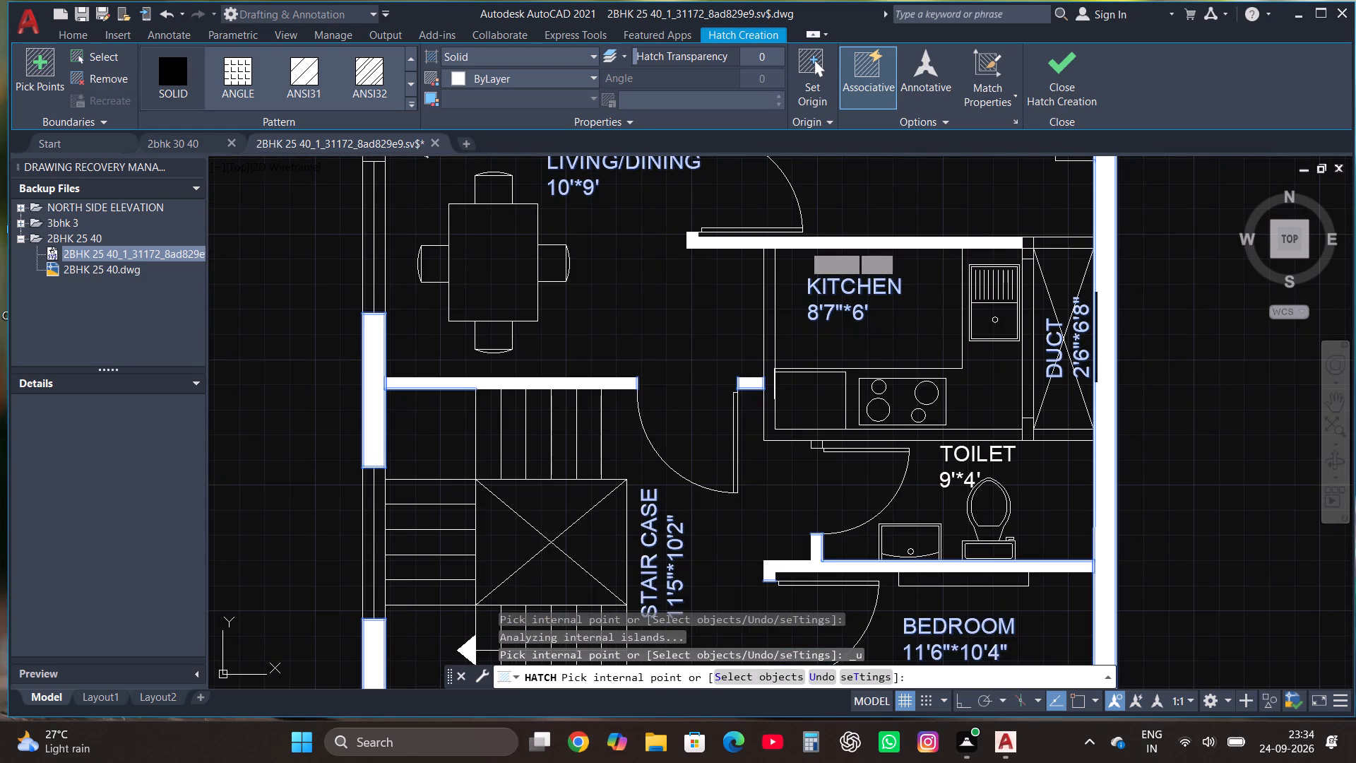
click(771, 305)
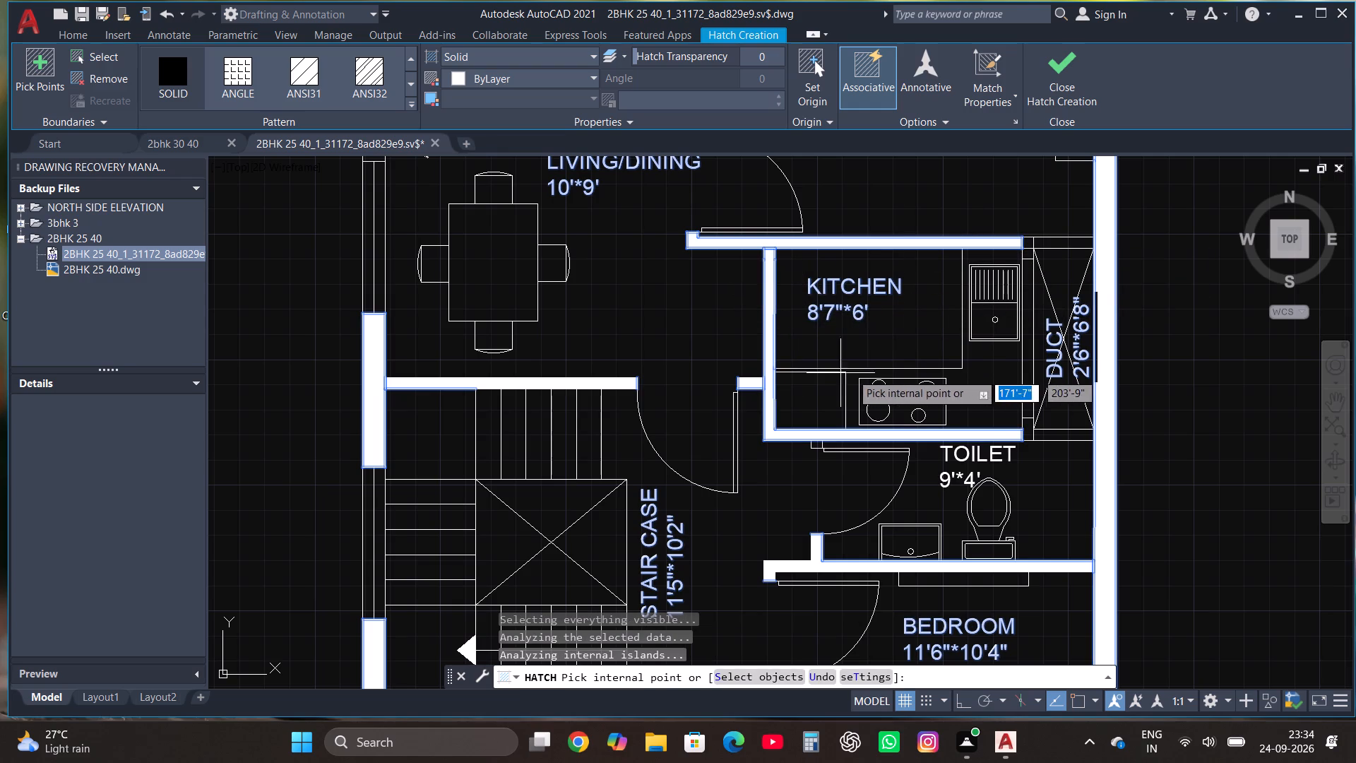
Fill the wall between the living/dining area and the northwest bedroom, and the exterior wall running north from the living/dining window.
scroll(816, 499, down, 1)
scroll(633, 255, up, 1)
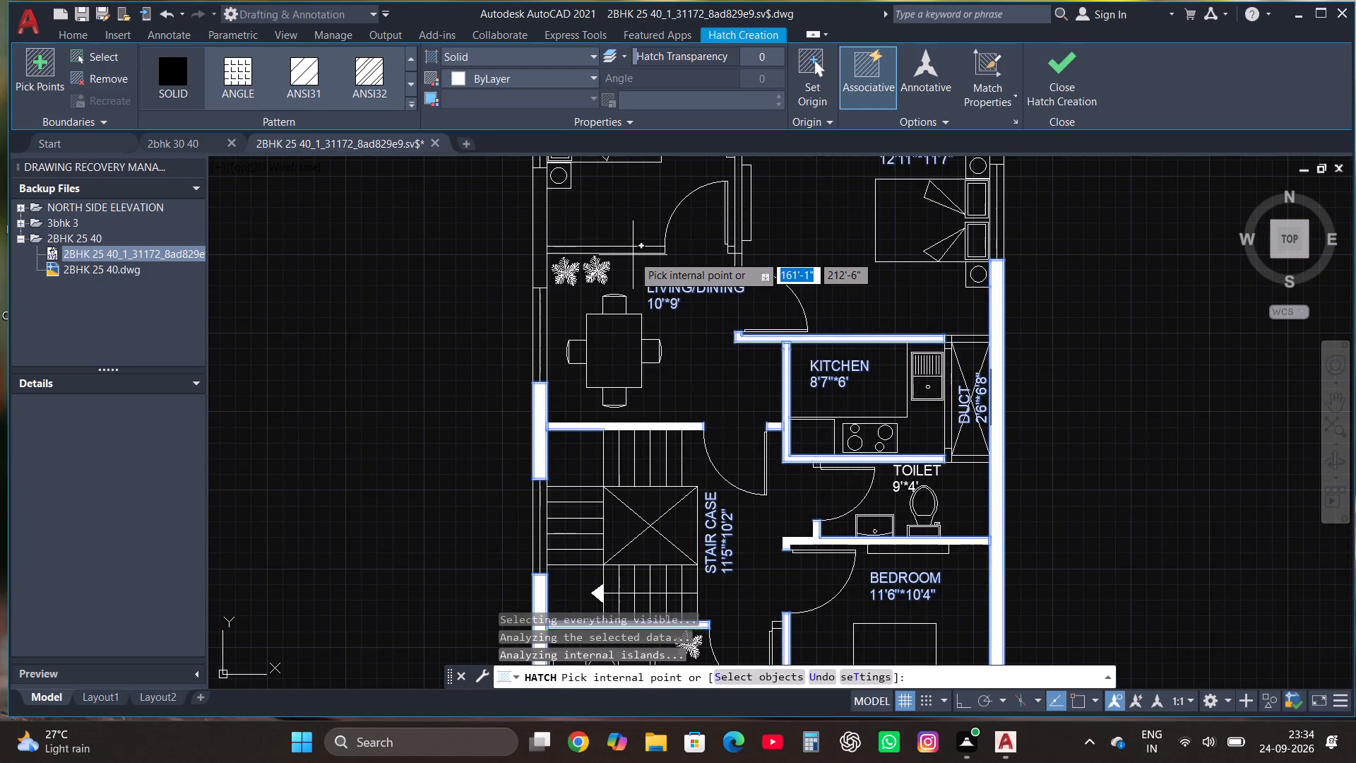
scroll(633, 255, up, 1)
click(625, 248)
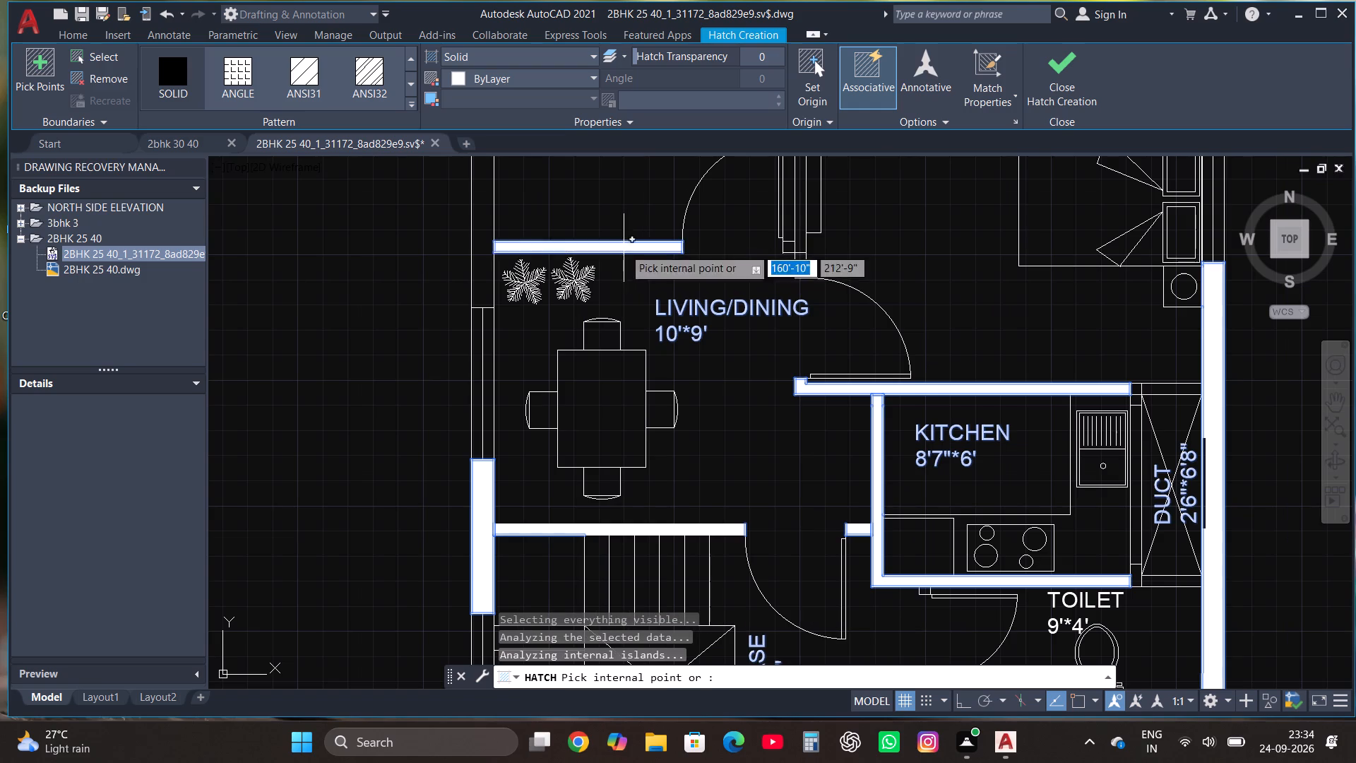
click(484, 231)
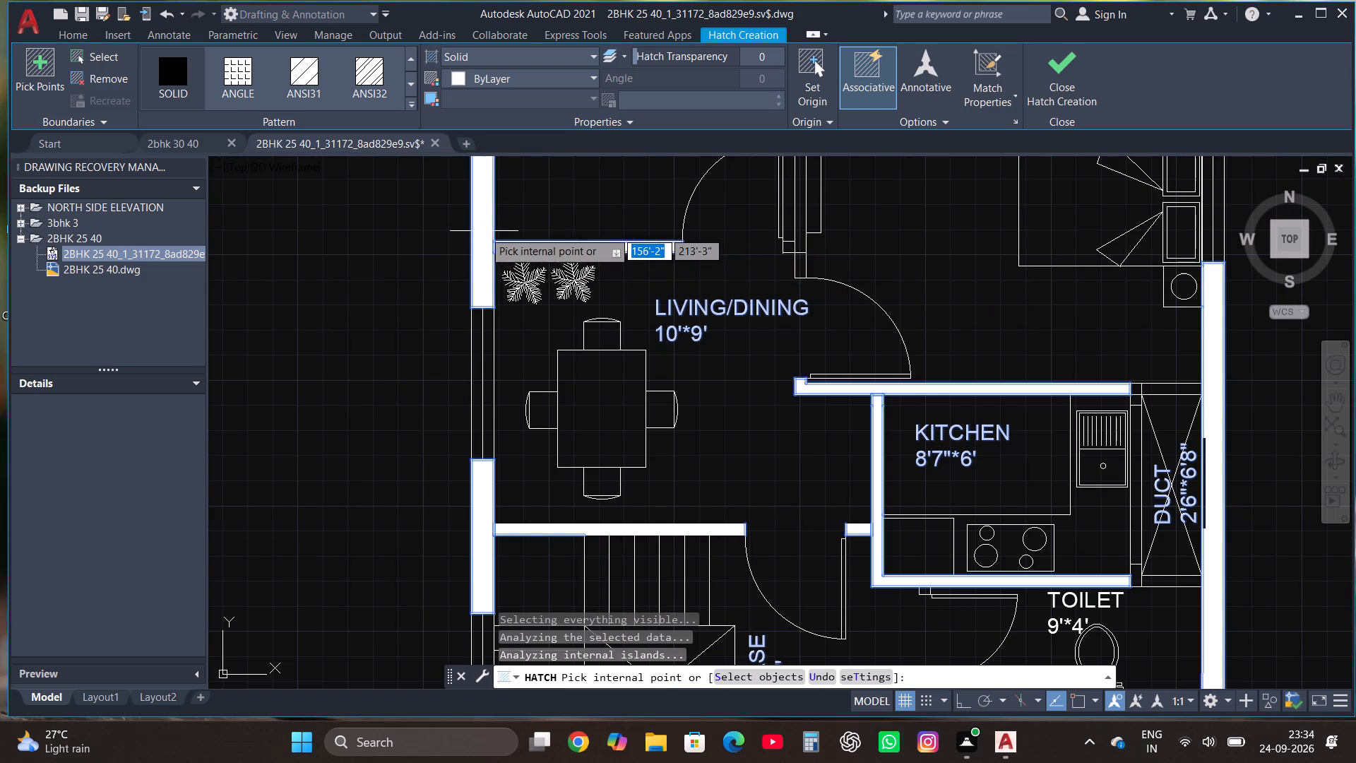
Fill the short wall pieces beside the northwest bedroom and BEDROOM2 doors, and the wall dividing those two bedrooms.
scroll(511, 325, down, 1)
scroll(679, 276, up, 1)
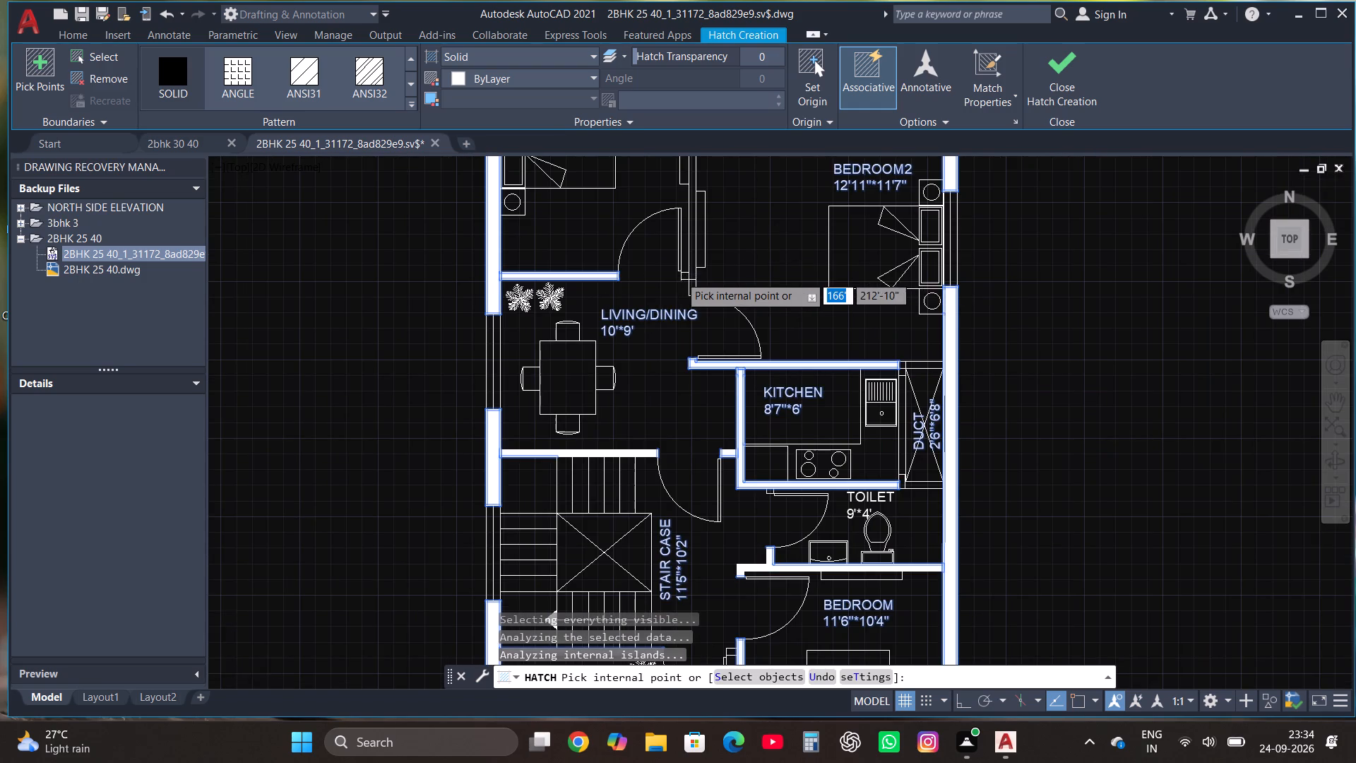
click(683, 277)
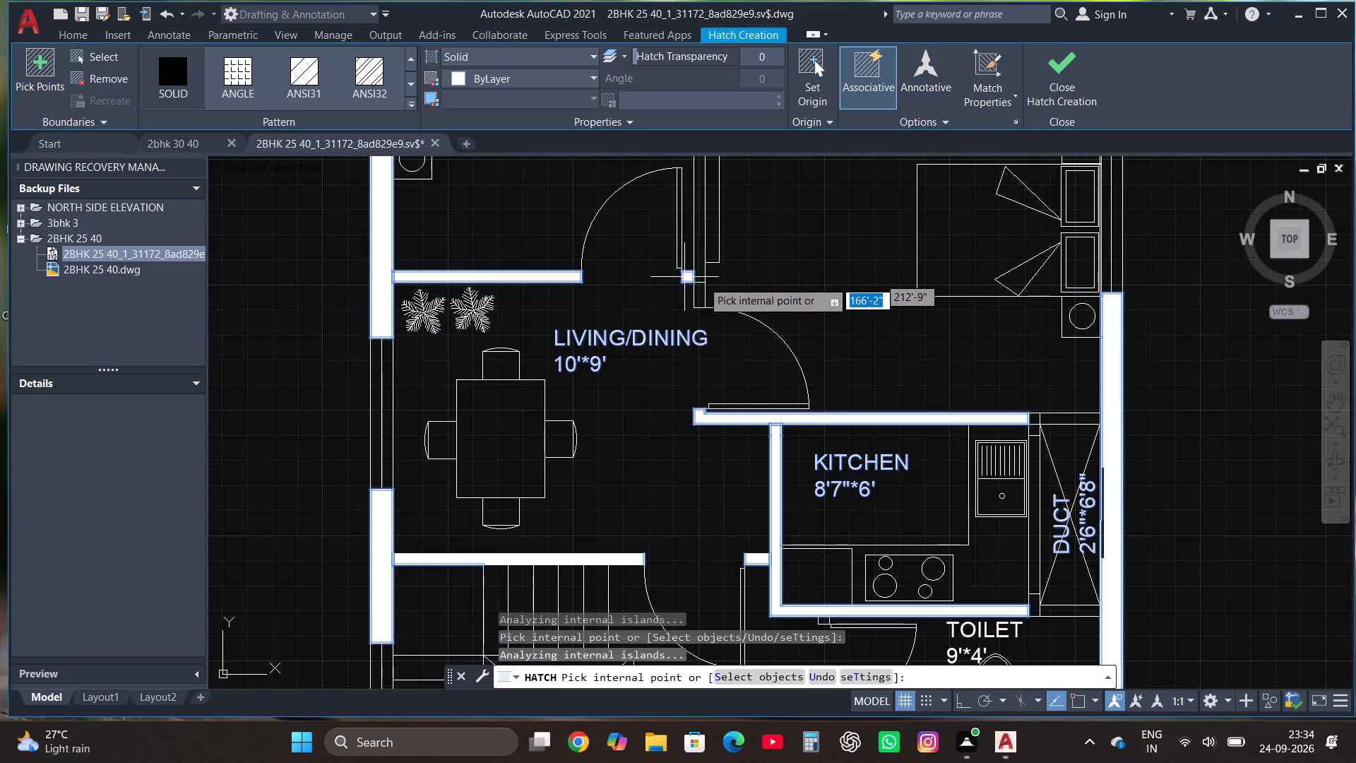
scroll(713, 293, up, 2)
click(665, 295)
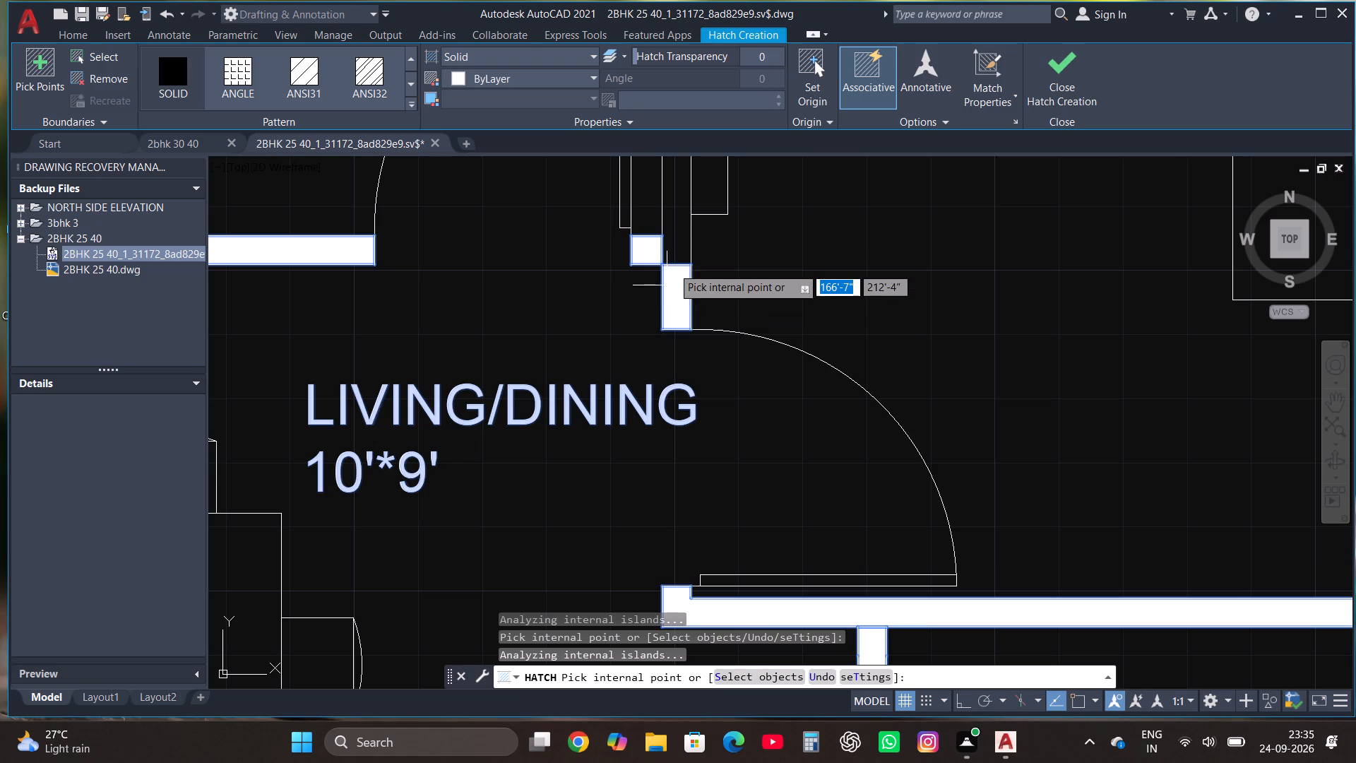
click(680, 242)
Fill the south walls of the north toilet and the store, including the partition between them, and finish the hatch.
scroll(678, 321, down, 5)
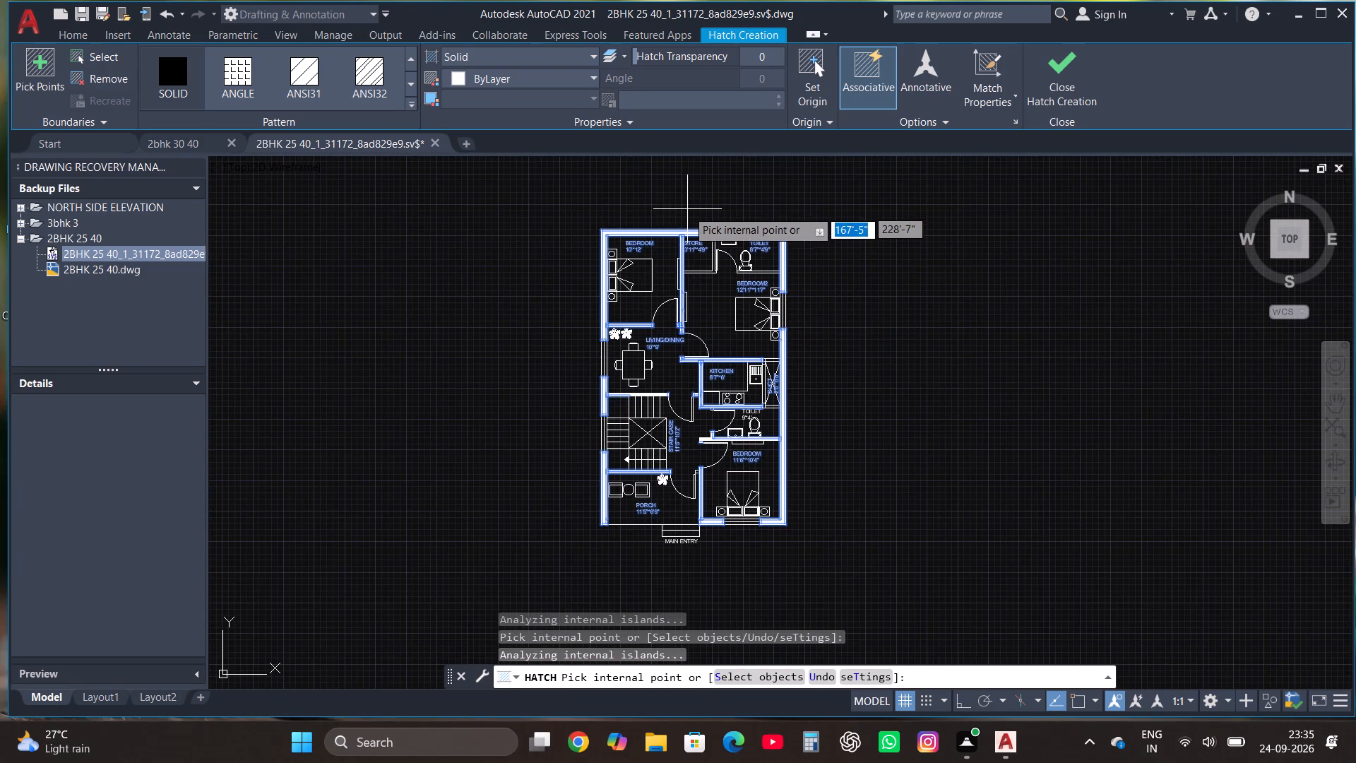
scroll(701, 259, up, 3)
click(726, 309)
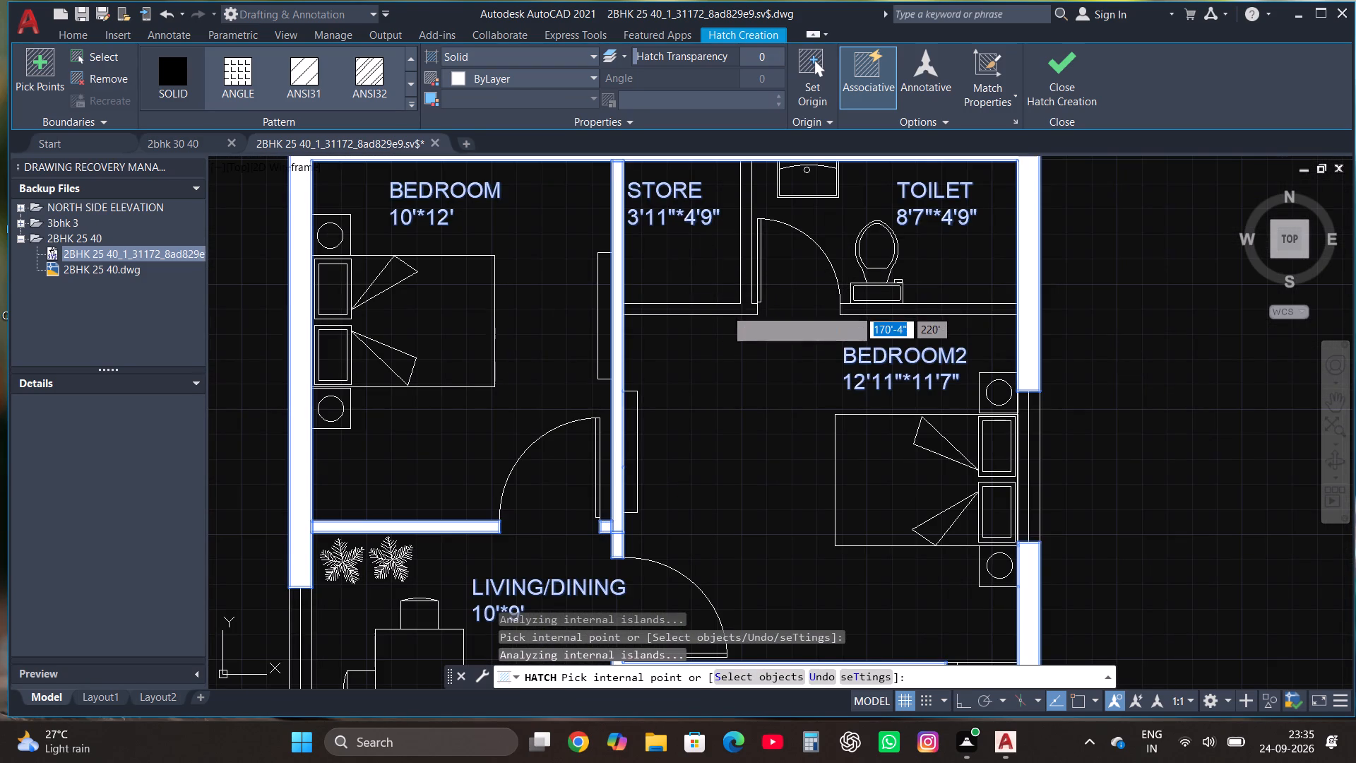
key(ctrl+z)
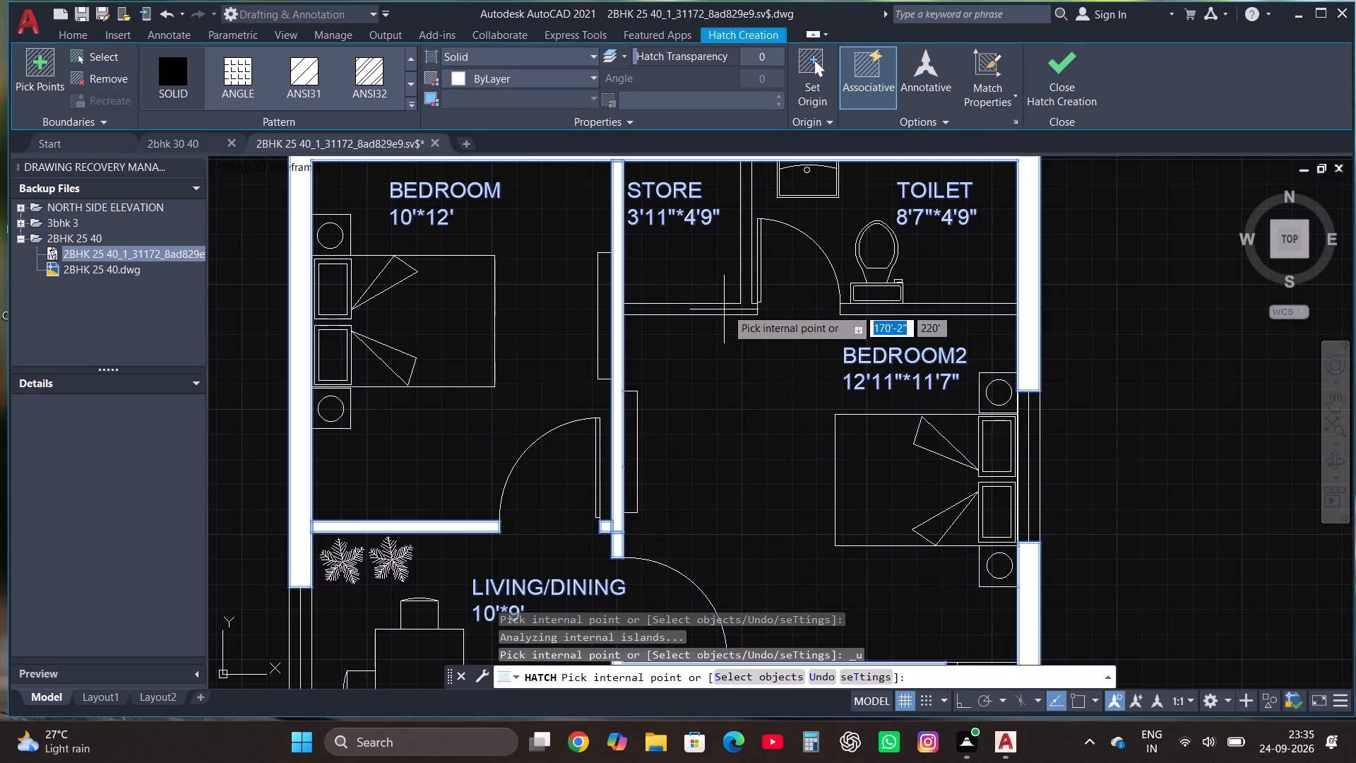
scroll(749, 300, up, 1)
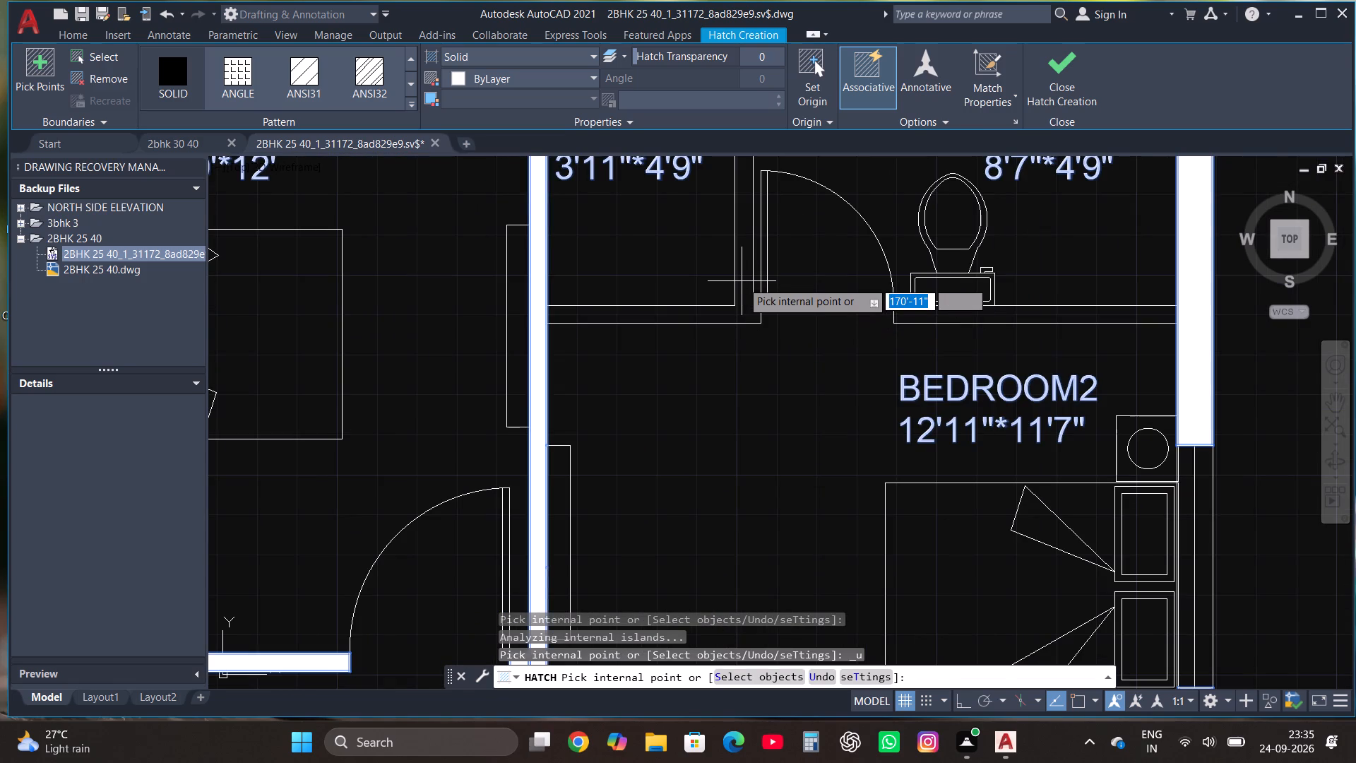
click(927, 314)
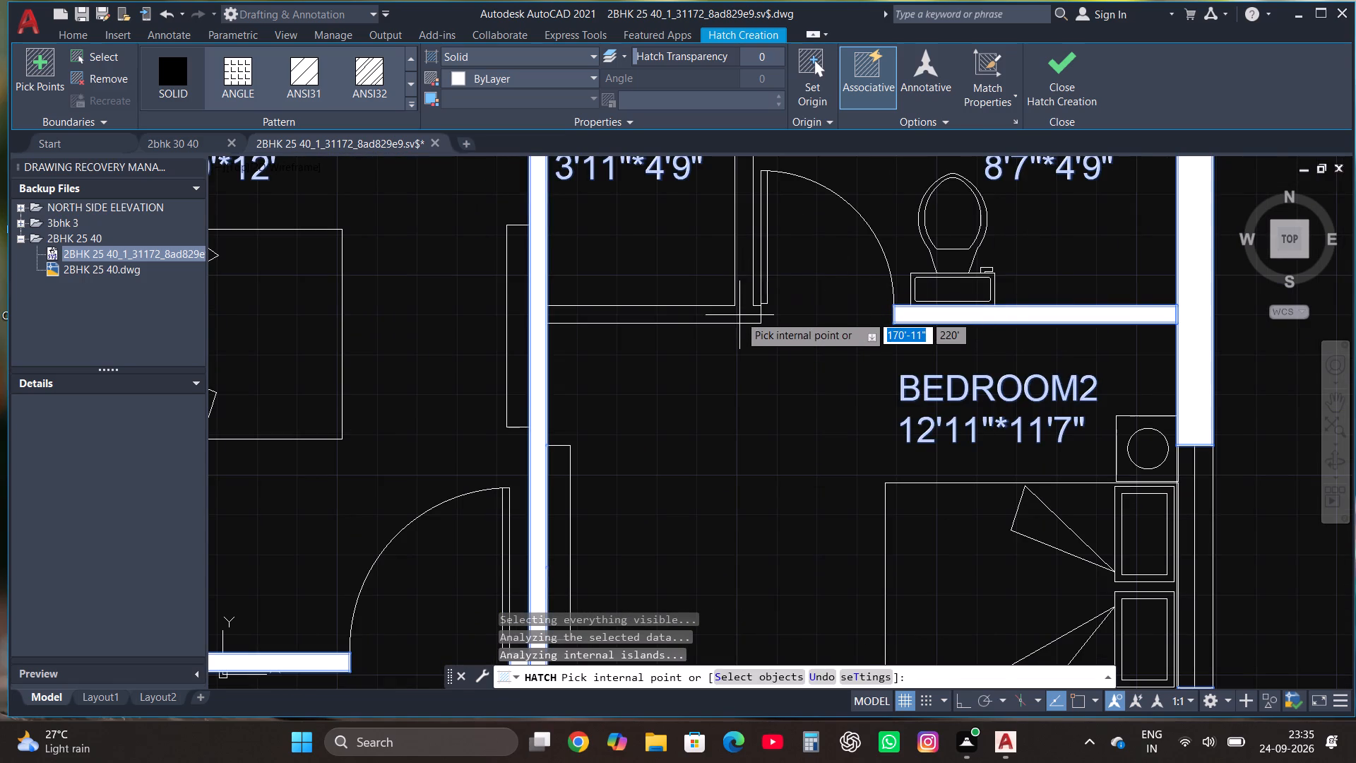
click(738, 315)
scroll(738, 315, down, 1)
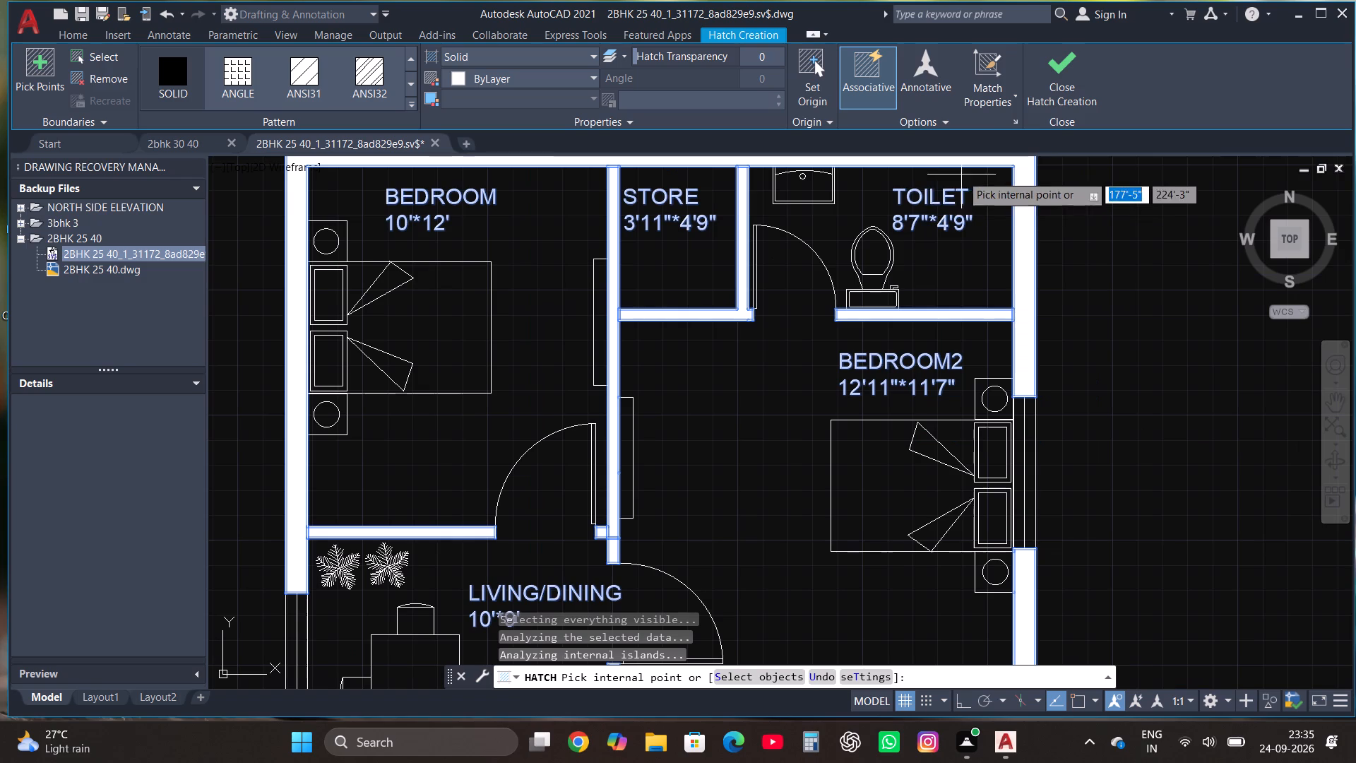
click(1048, 68)
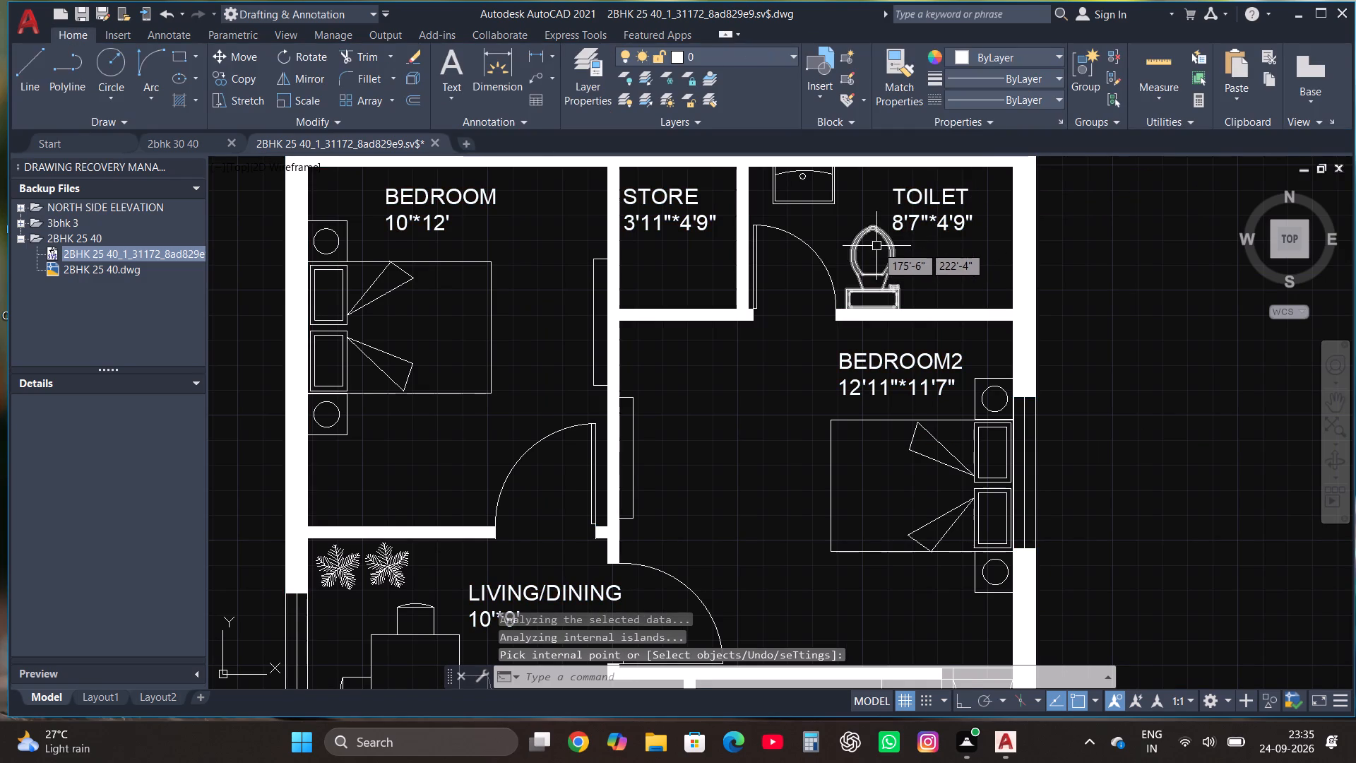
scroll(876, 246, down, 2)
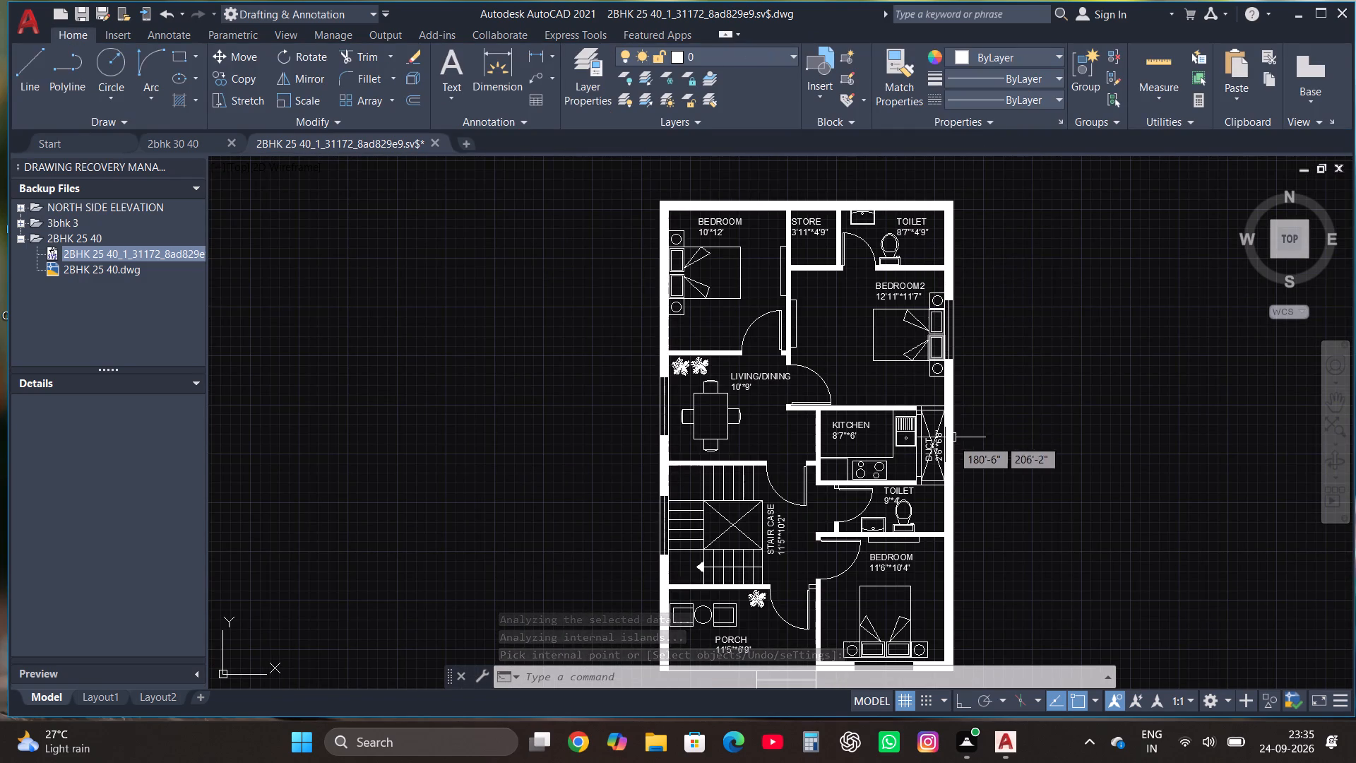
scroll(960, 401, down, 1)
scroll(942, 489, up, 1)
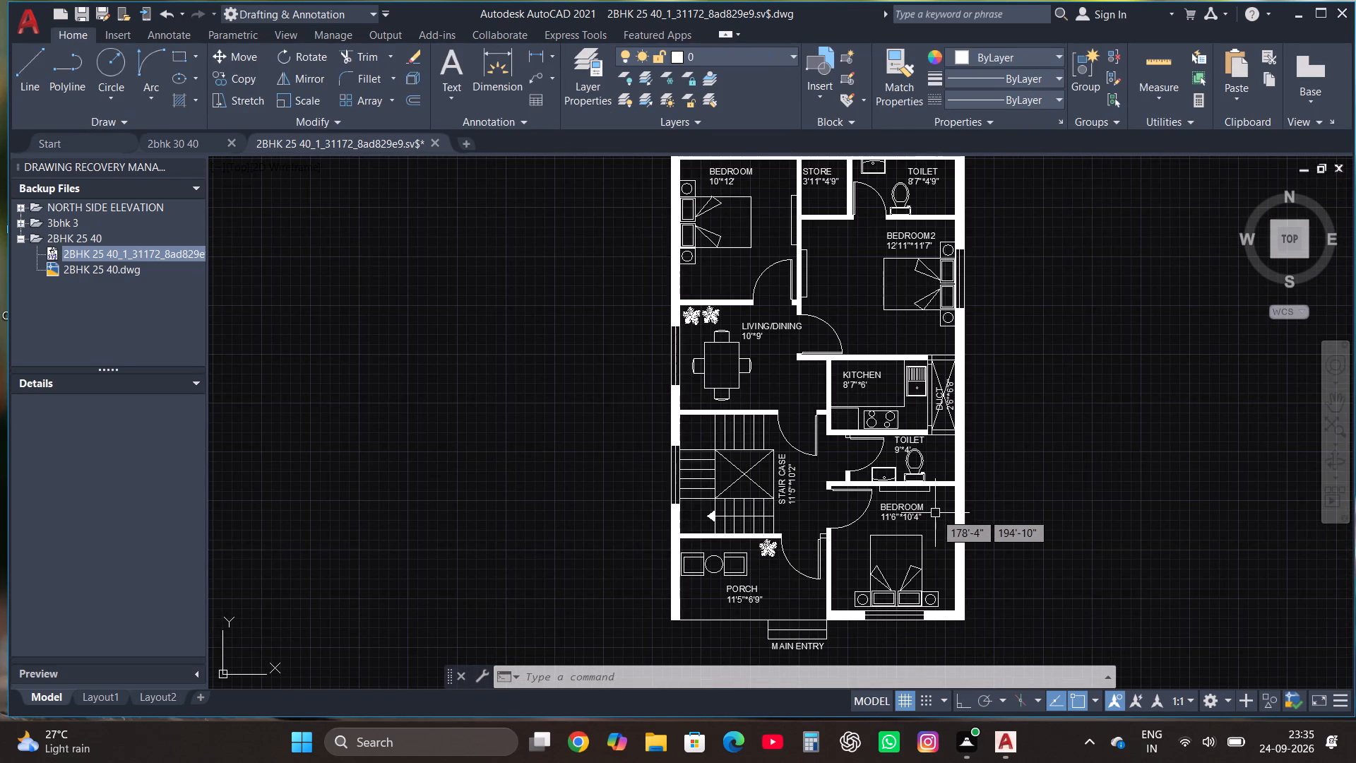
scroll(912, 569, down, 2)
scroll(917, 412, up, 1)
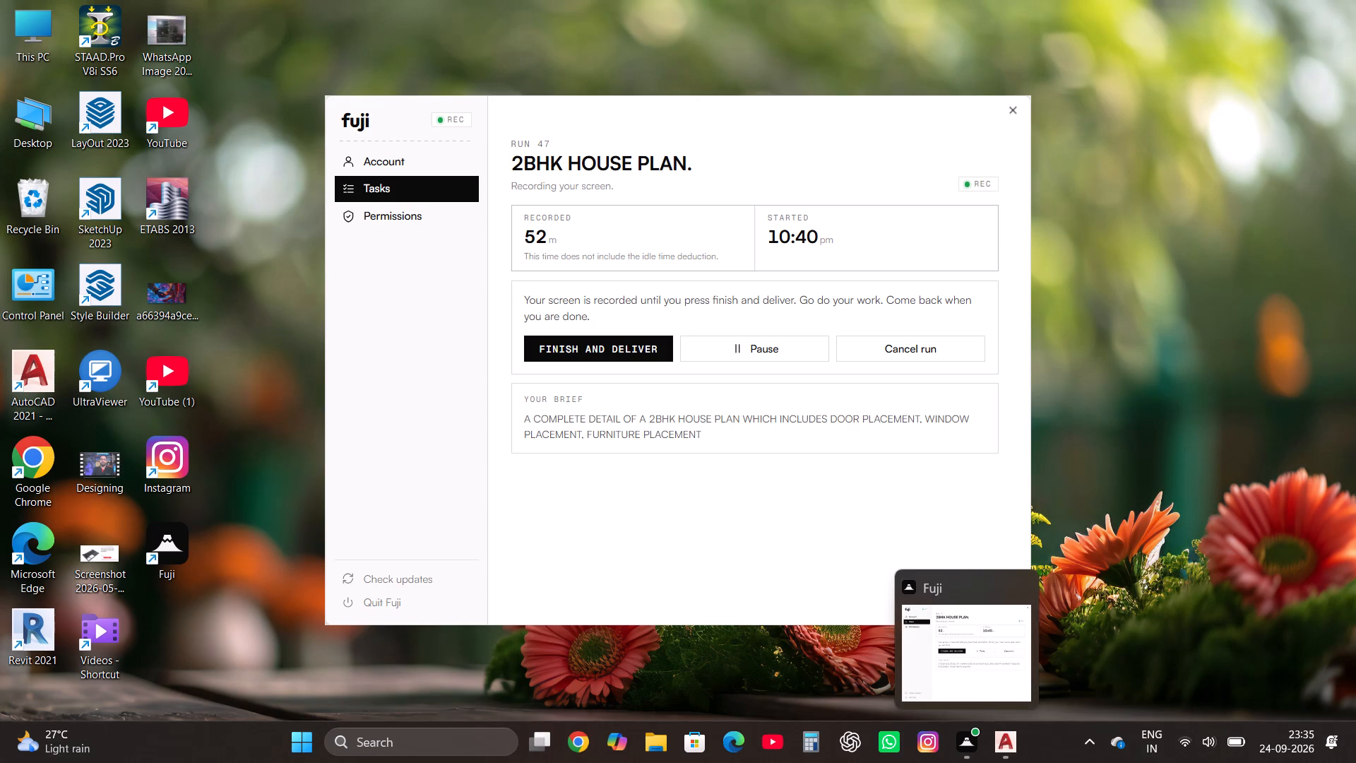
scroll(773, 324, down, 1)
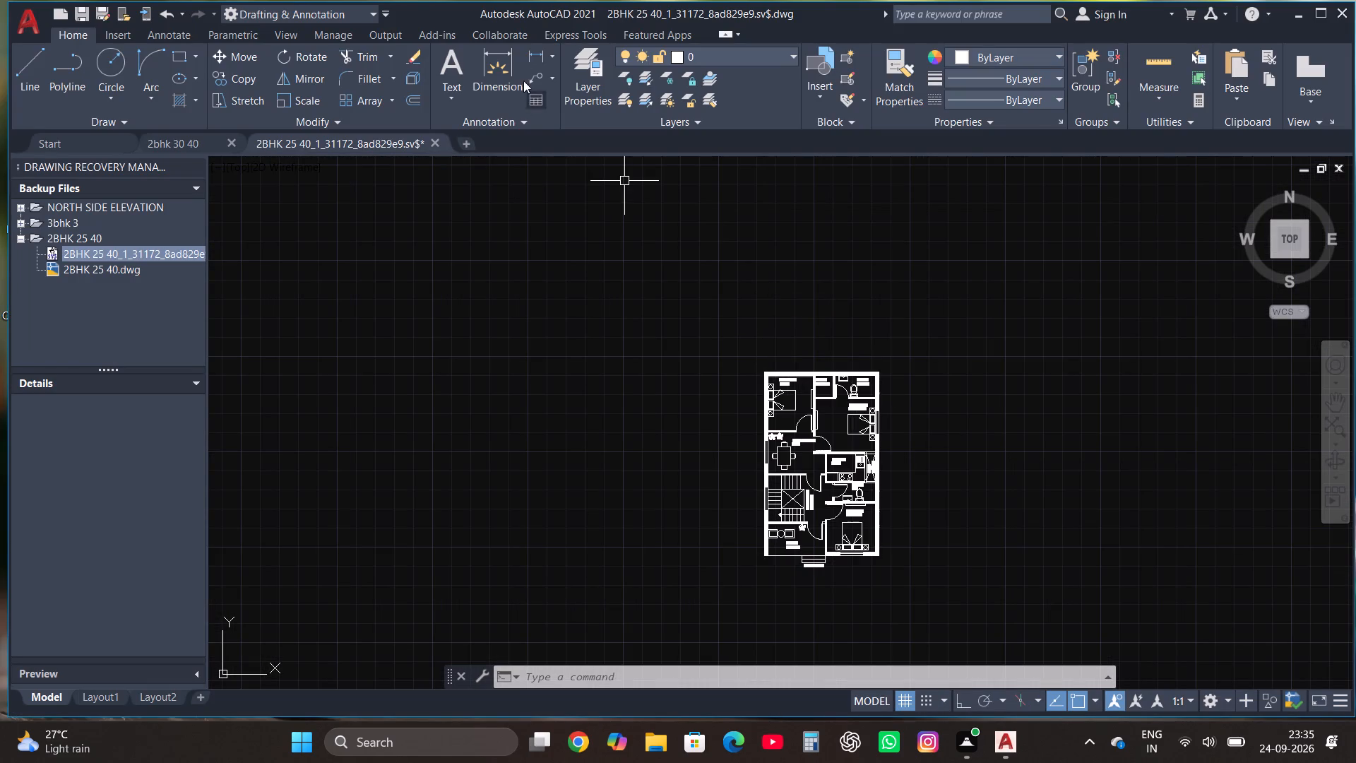
Create a new layer named TEXT and set its colour to red, index colour 10.
click(574, 59)
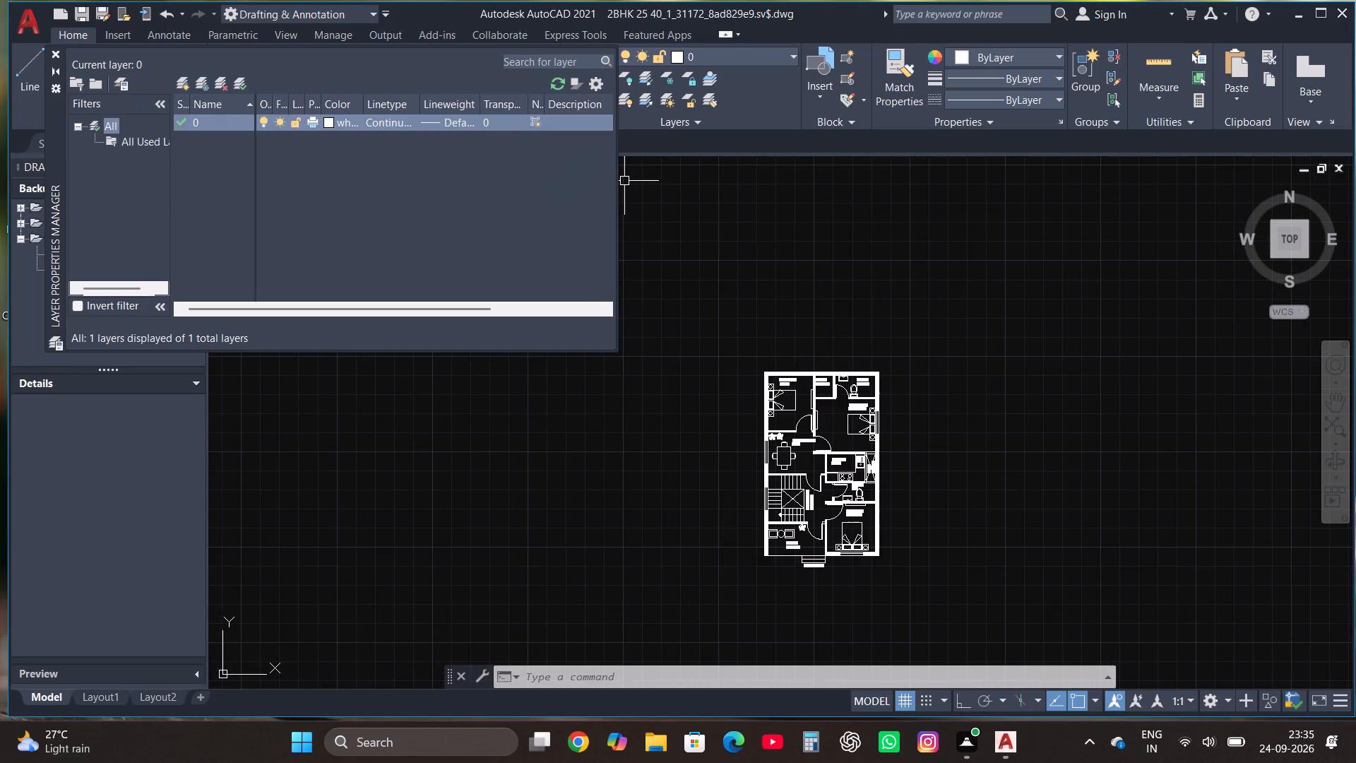
click(179, 72)
click(182, 78)
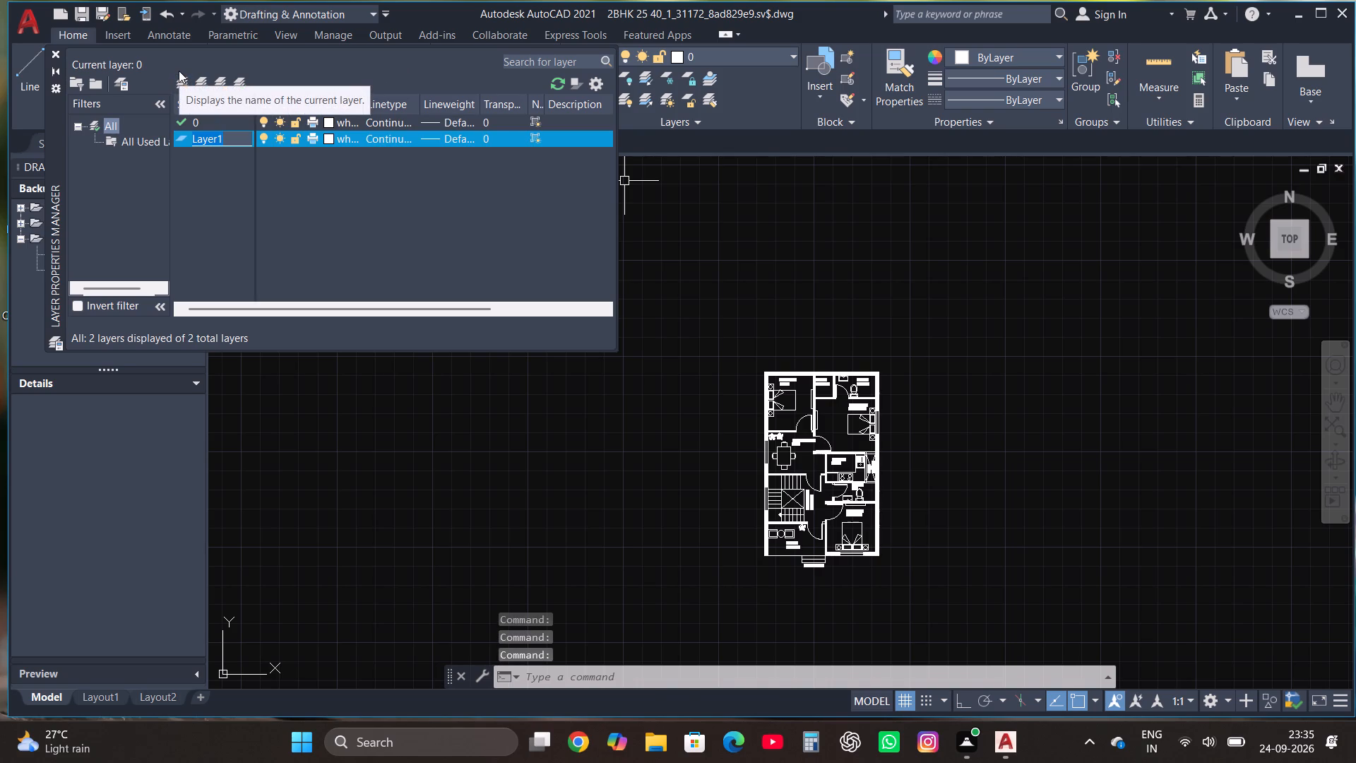
text(TE)
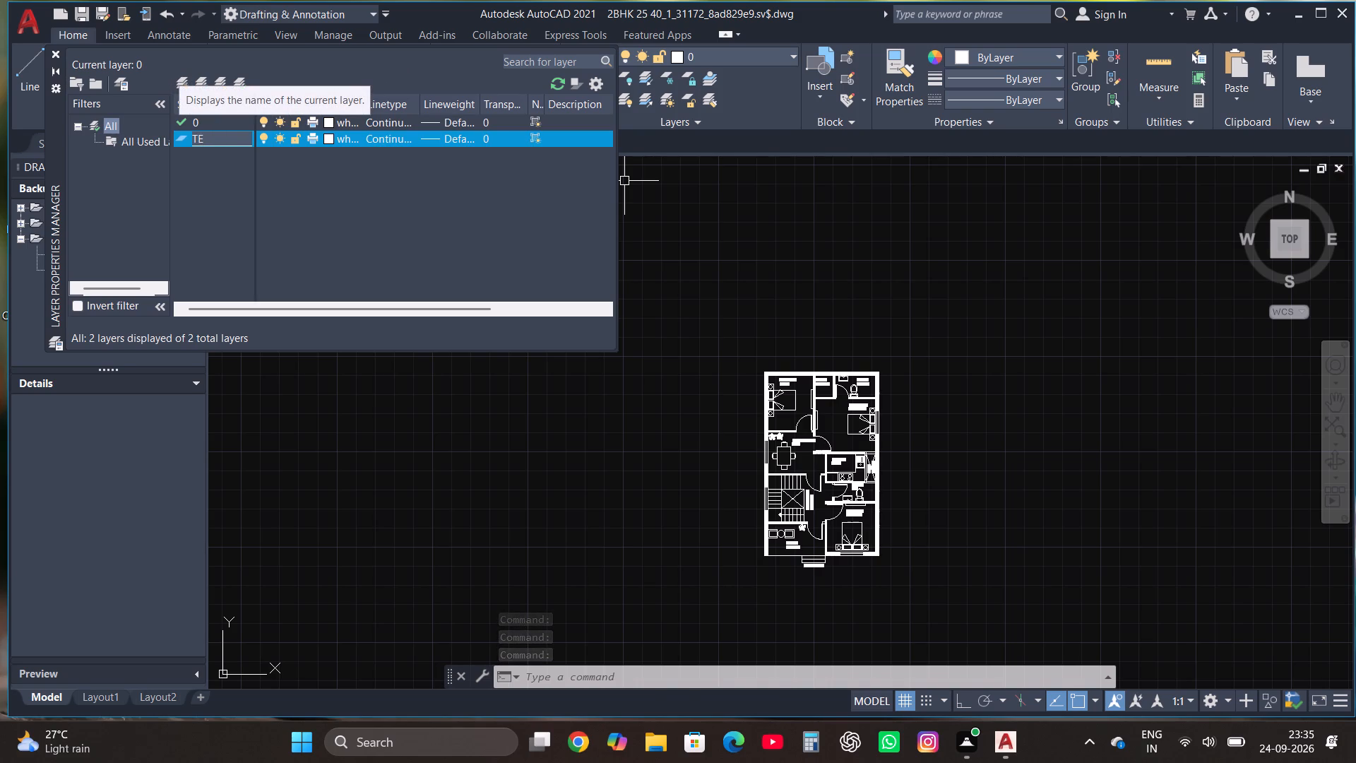
key(x)
key(t)
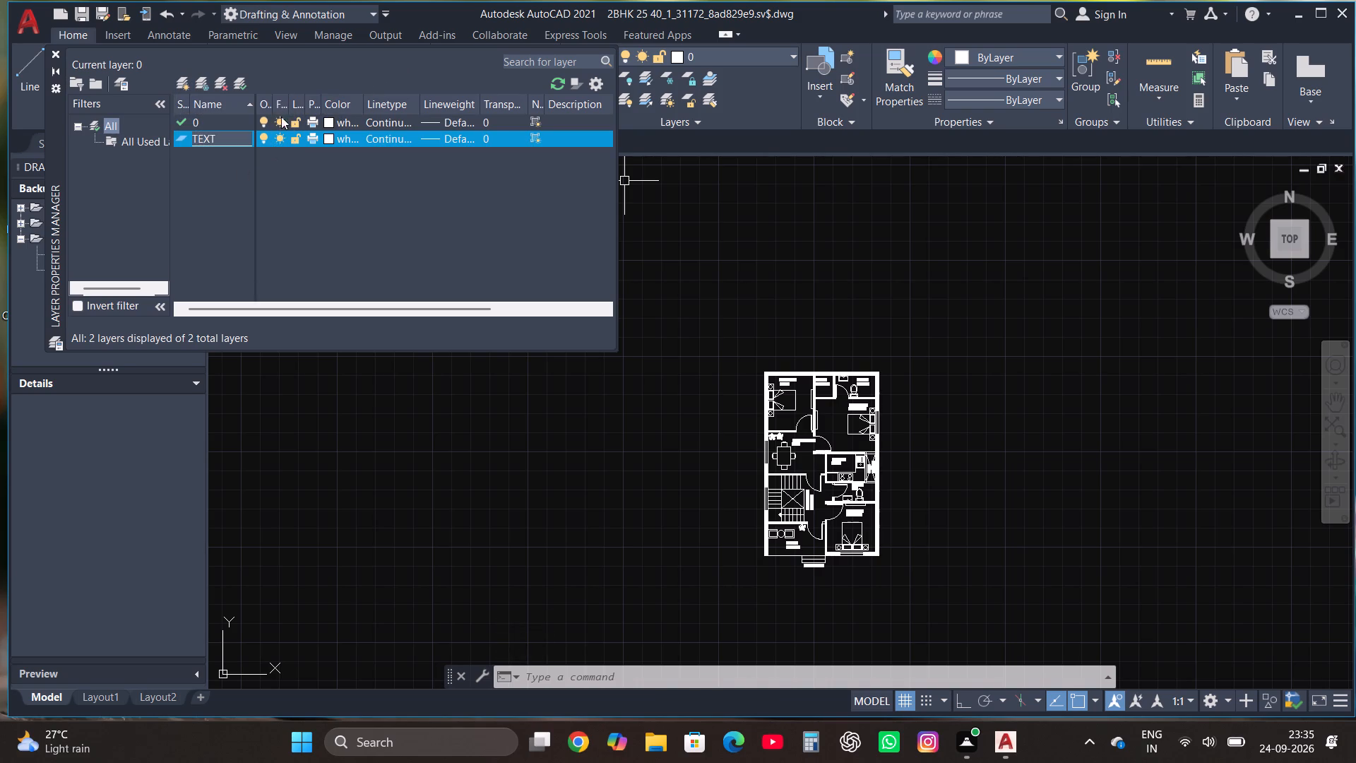
click(338, 134)
click(329, 137)
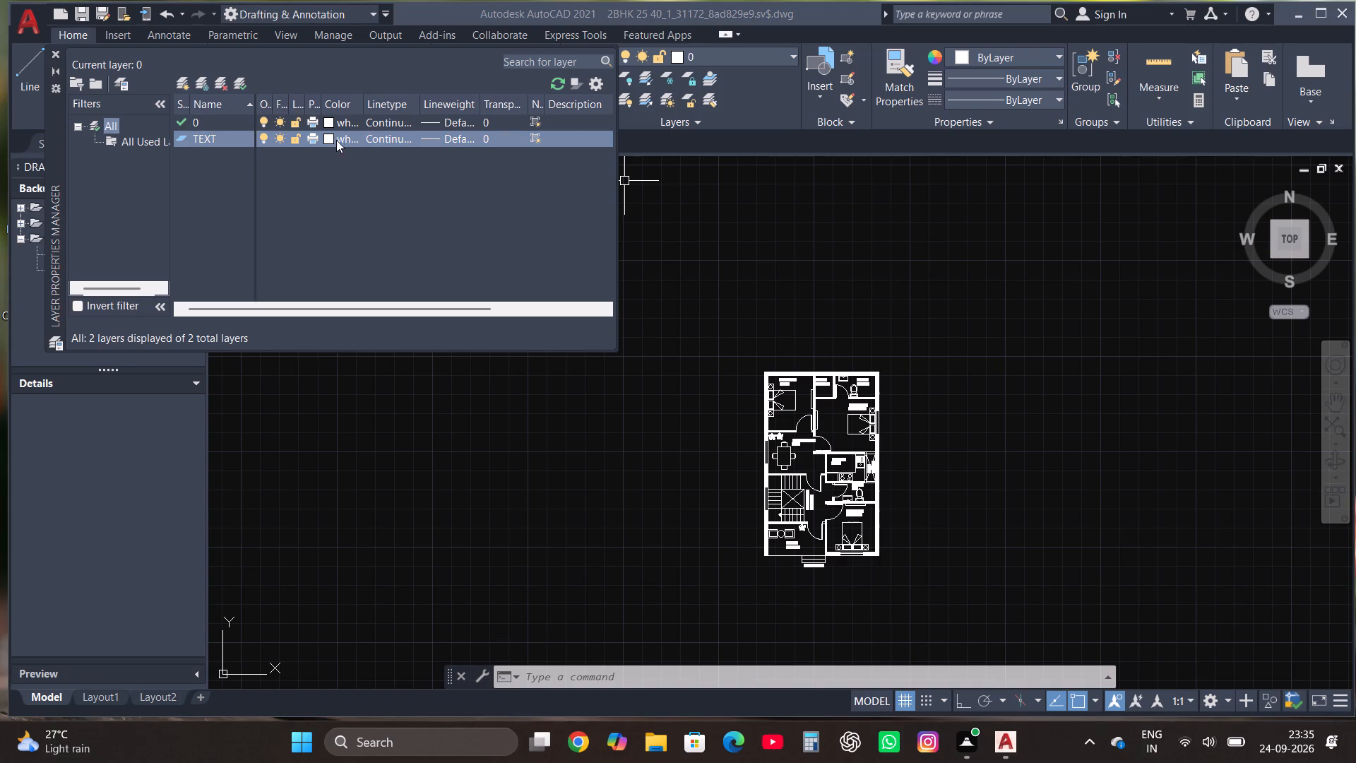
click(503, 280)
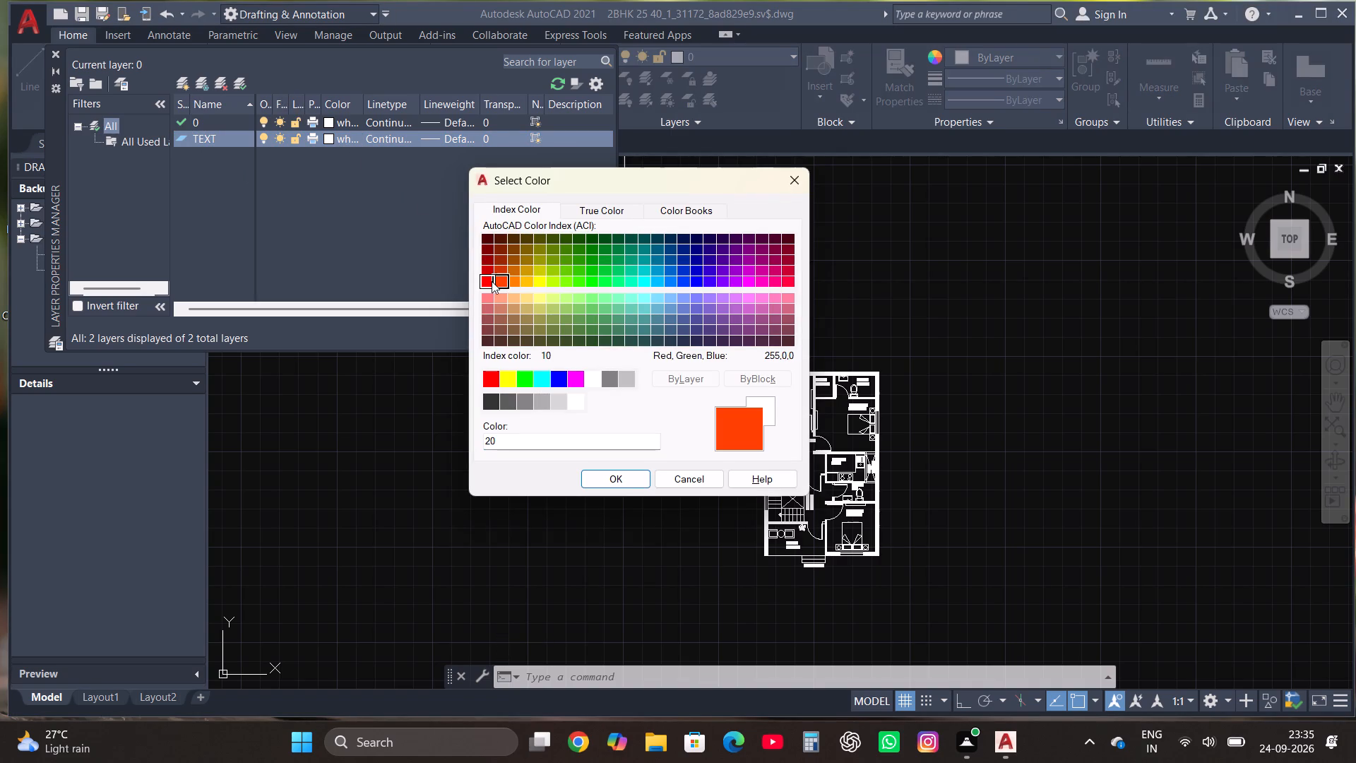
click(477, 278)
click(482, 282)
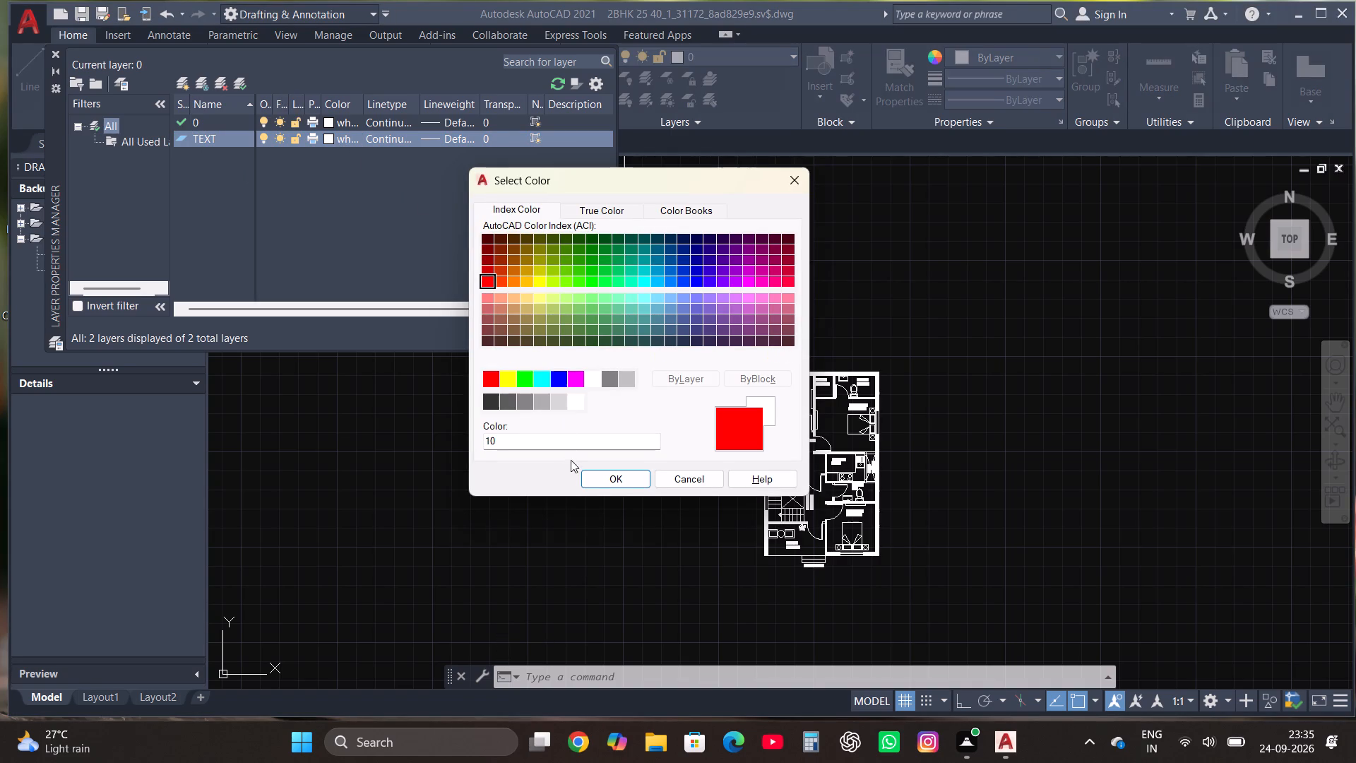
click(597, 478)
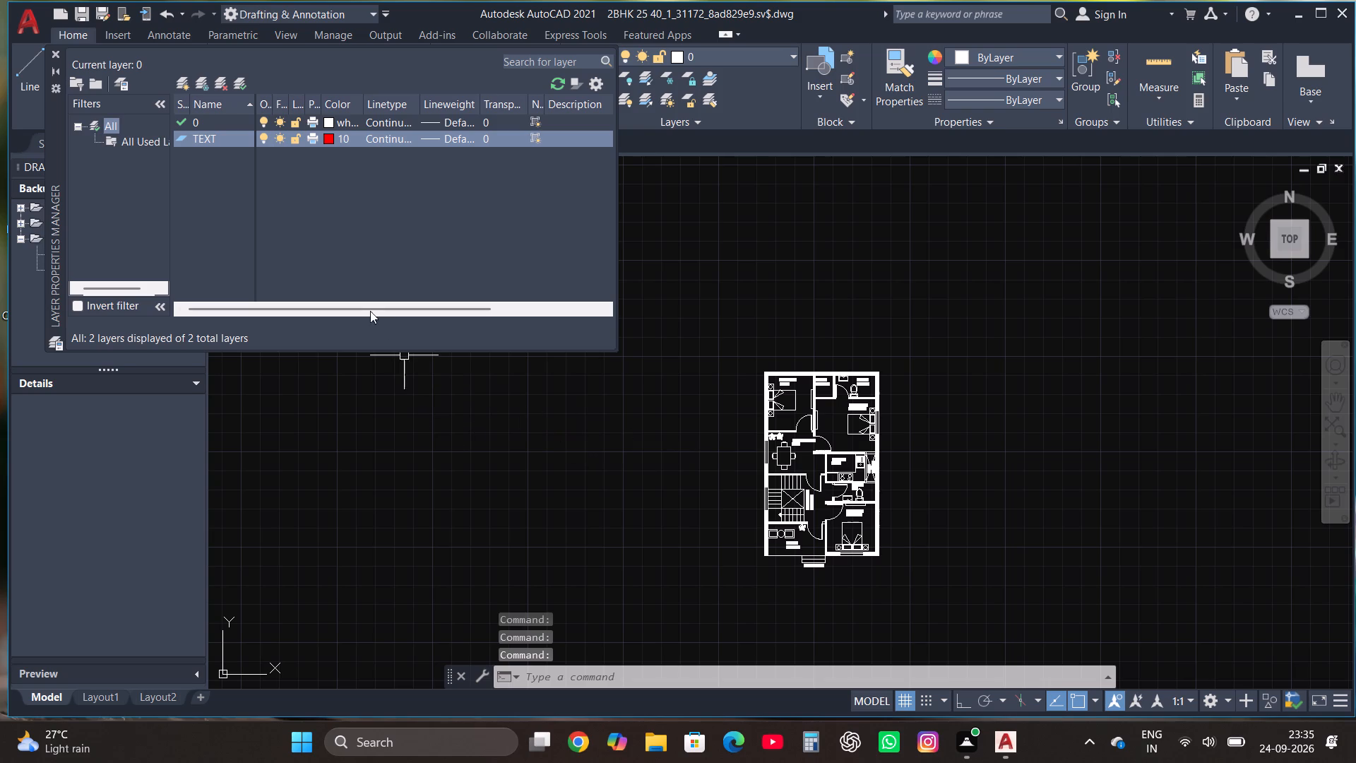
Create a new layer named WIN, give it a muted violet index colour, and close the layer manager.
click(180, 87)
text(WIN)
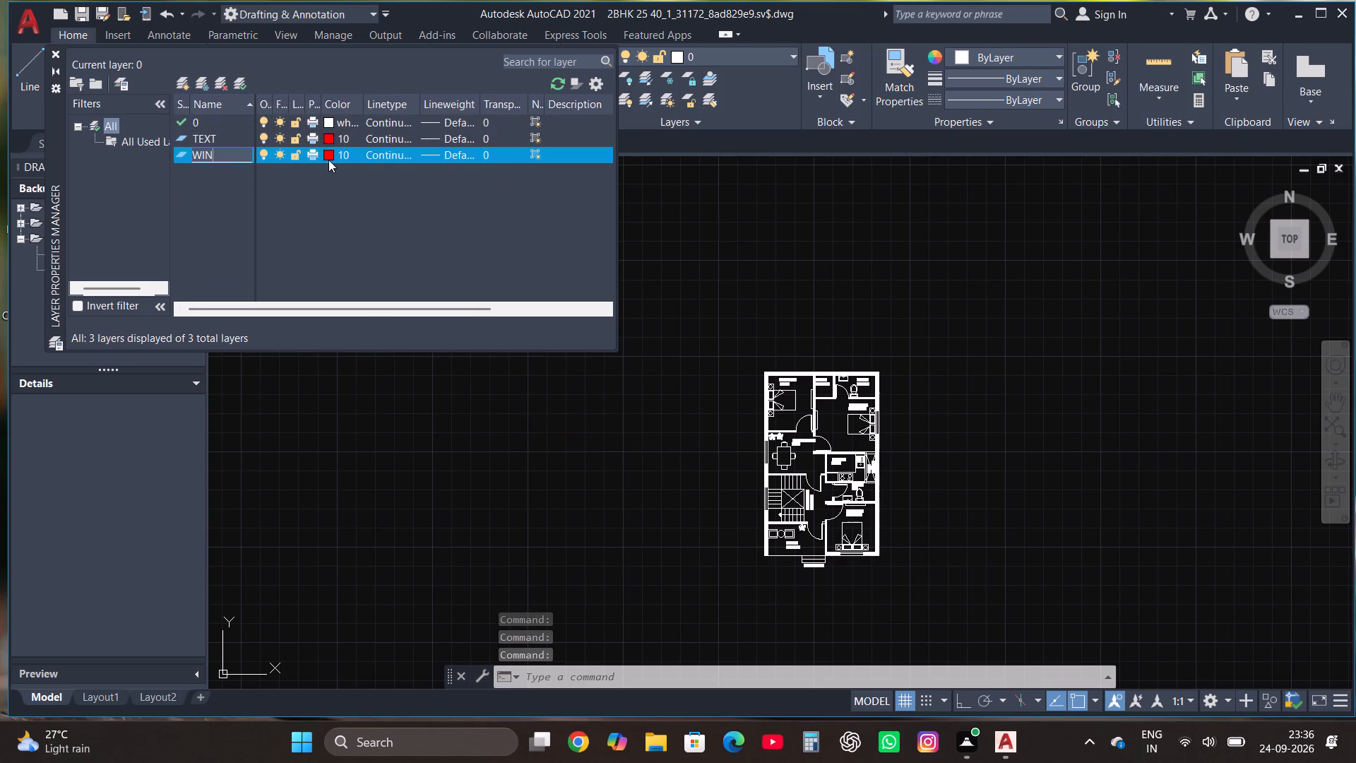
click(326, 155)
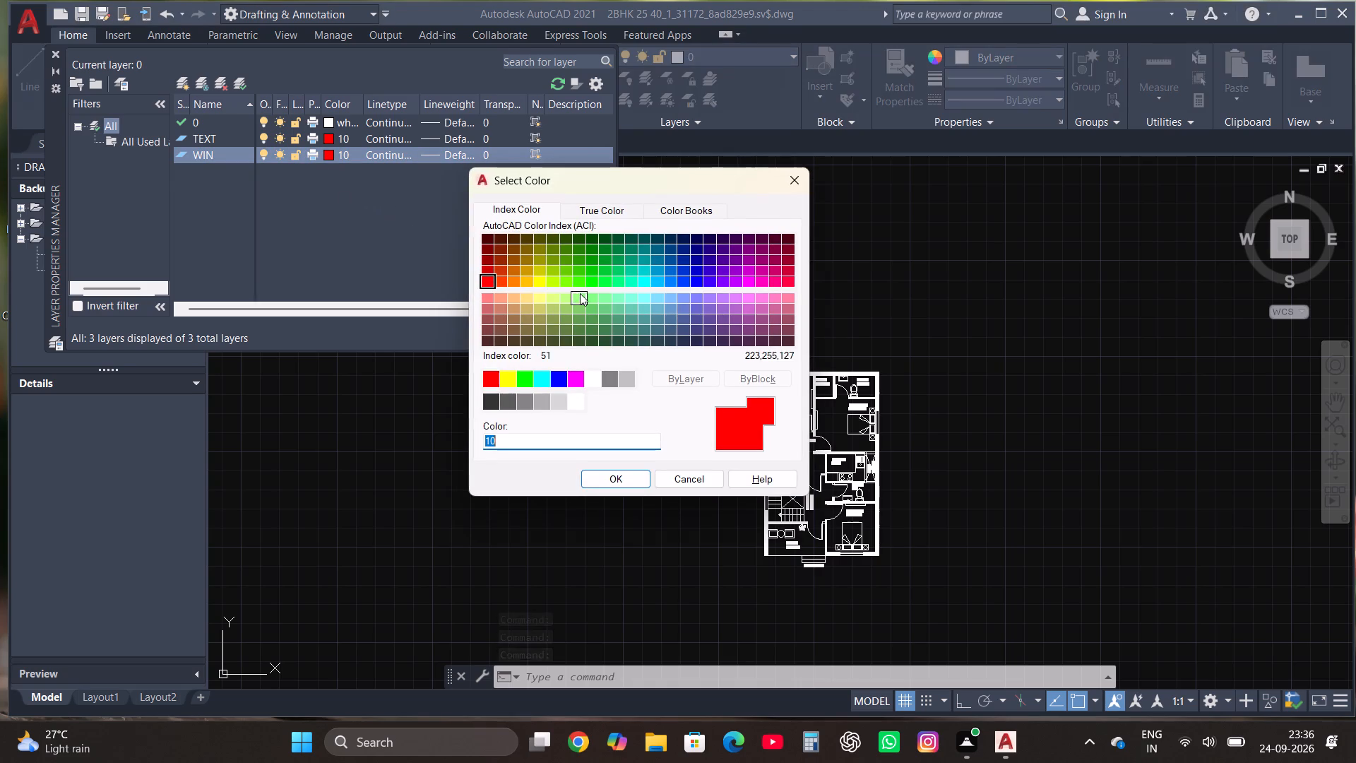
click(681, 314)
click(710, 312)
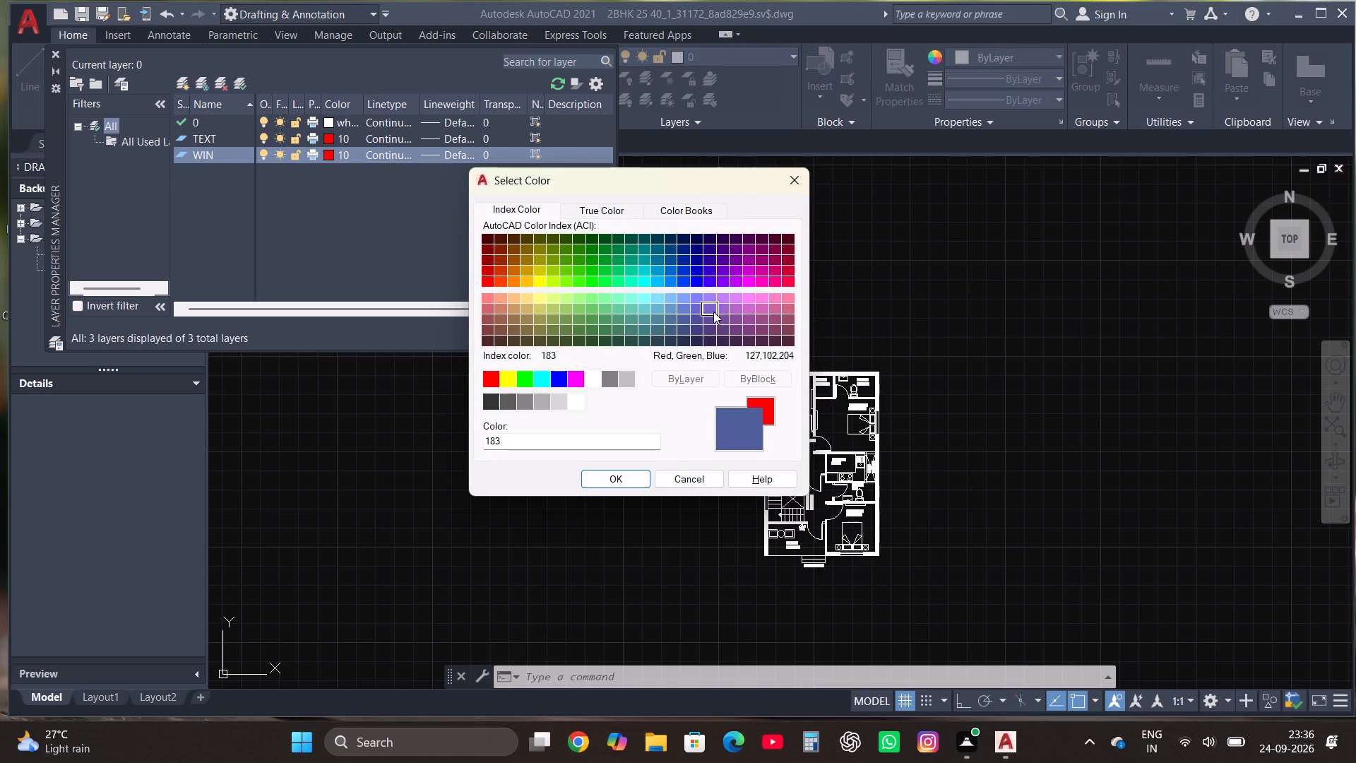
click(724, 312)
click(641, 475)
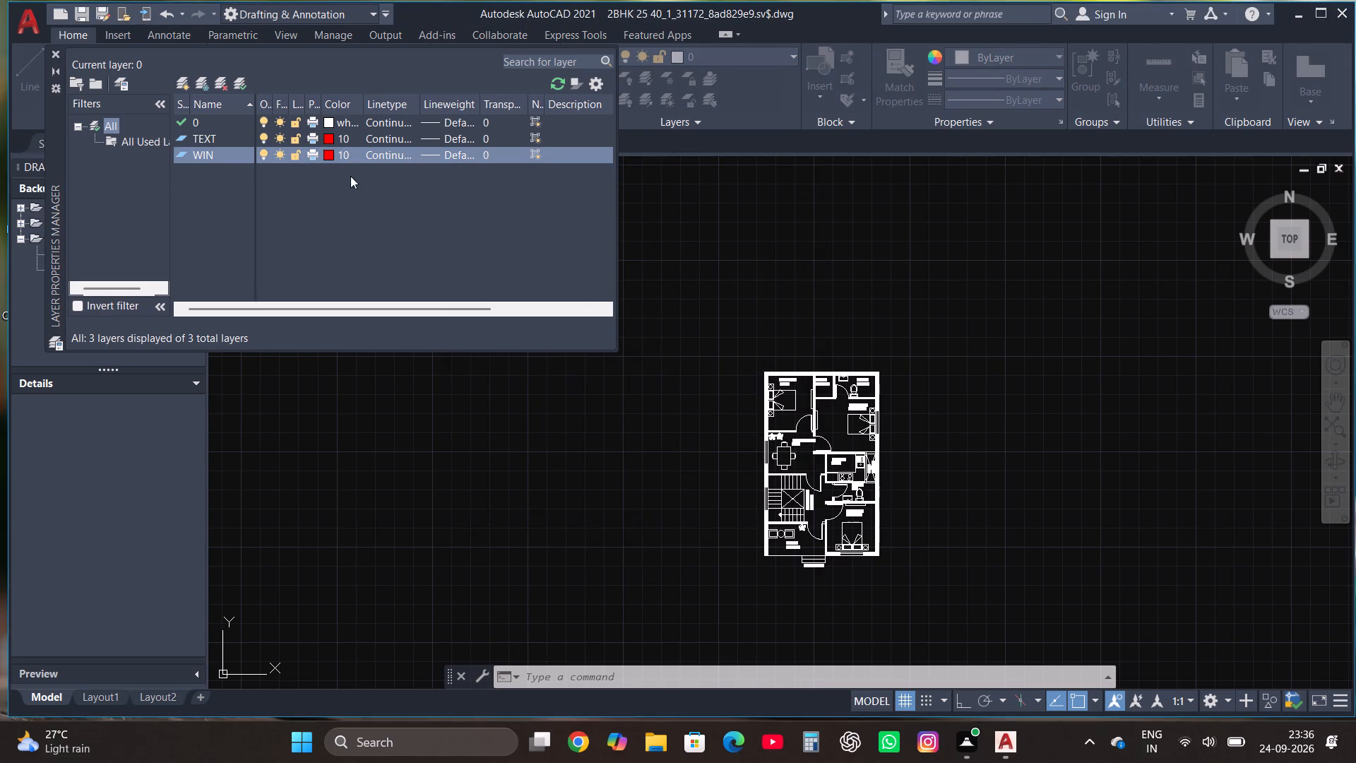
click(56, 51)
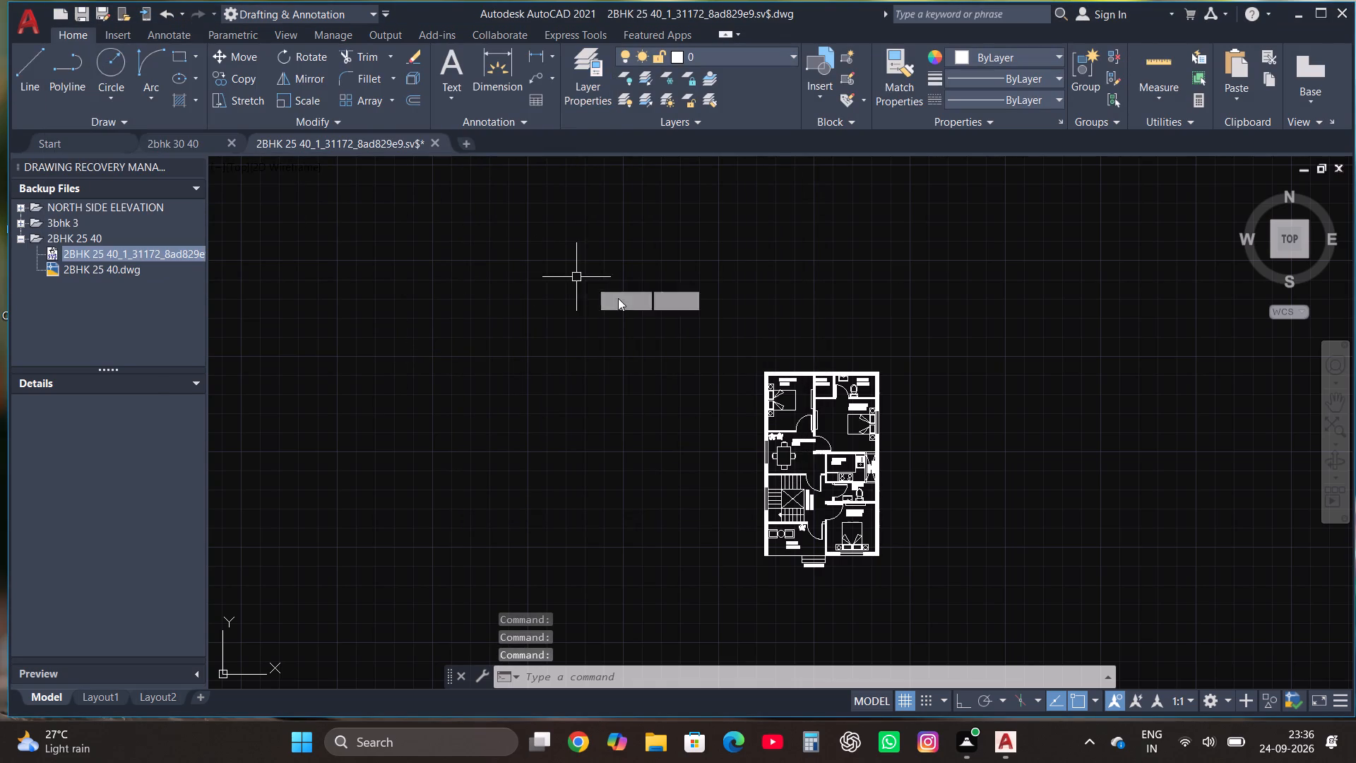
scroll(784, 413, up, 3)
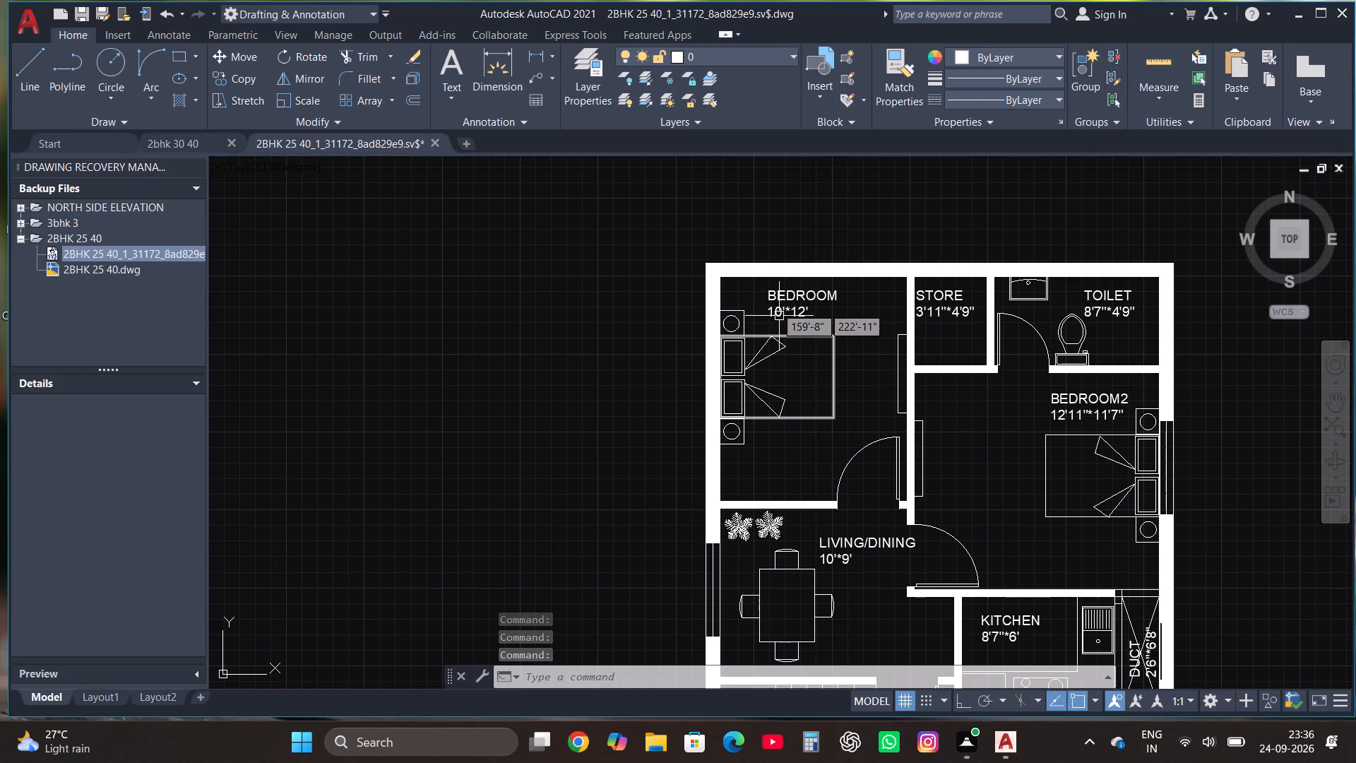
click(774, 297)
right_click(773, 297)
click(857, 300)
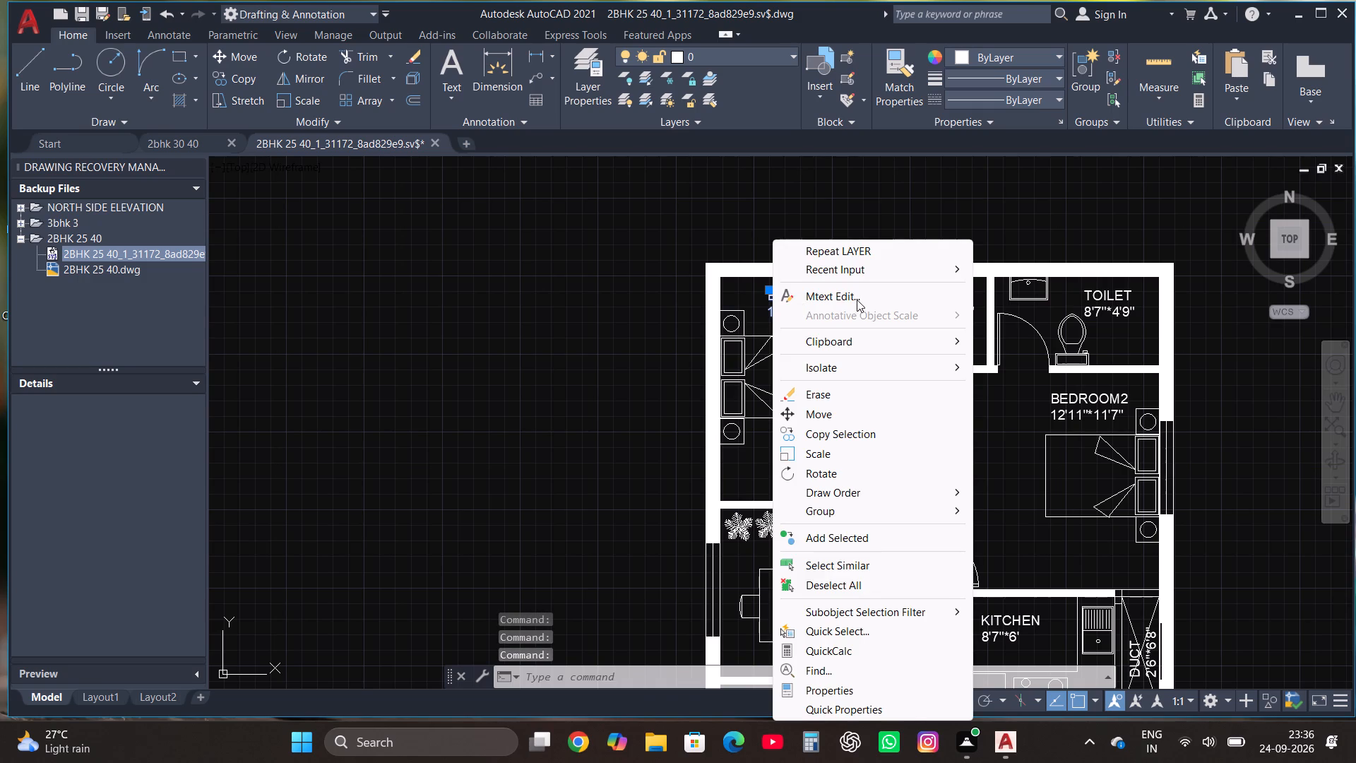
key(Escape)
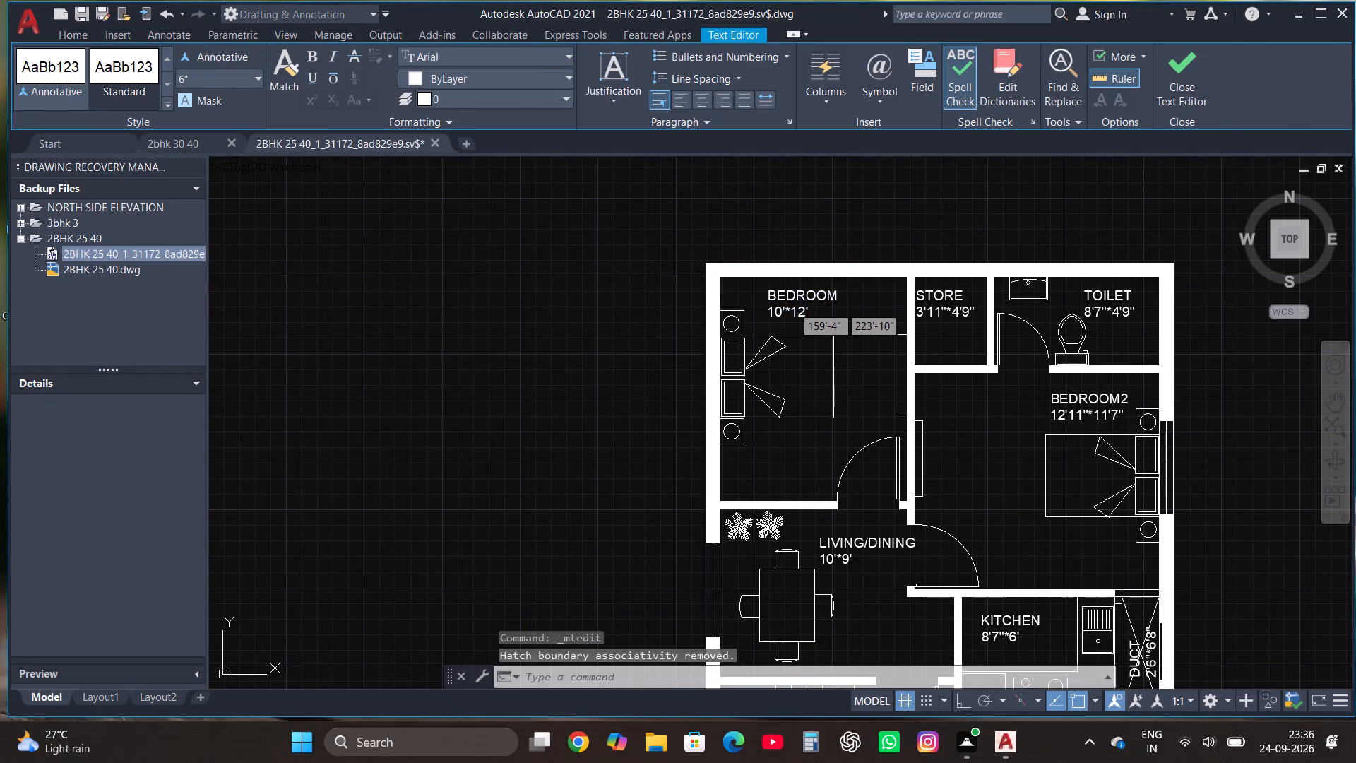
Select all the room labels similar to the BEDROOM 10'*12' text and move them to the TEXT layer.
click(785, 290)
right_click(785, 292)
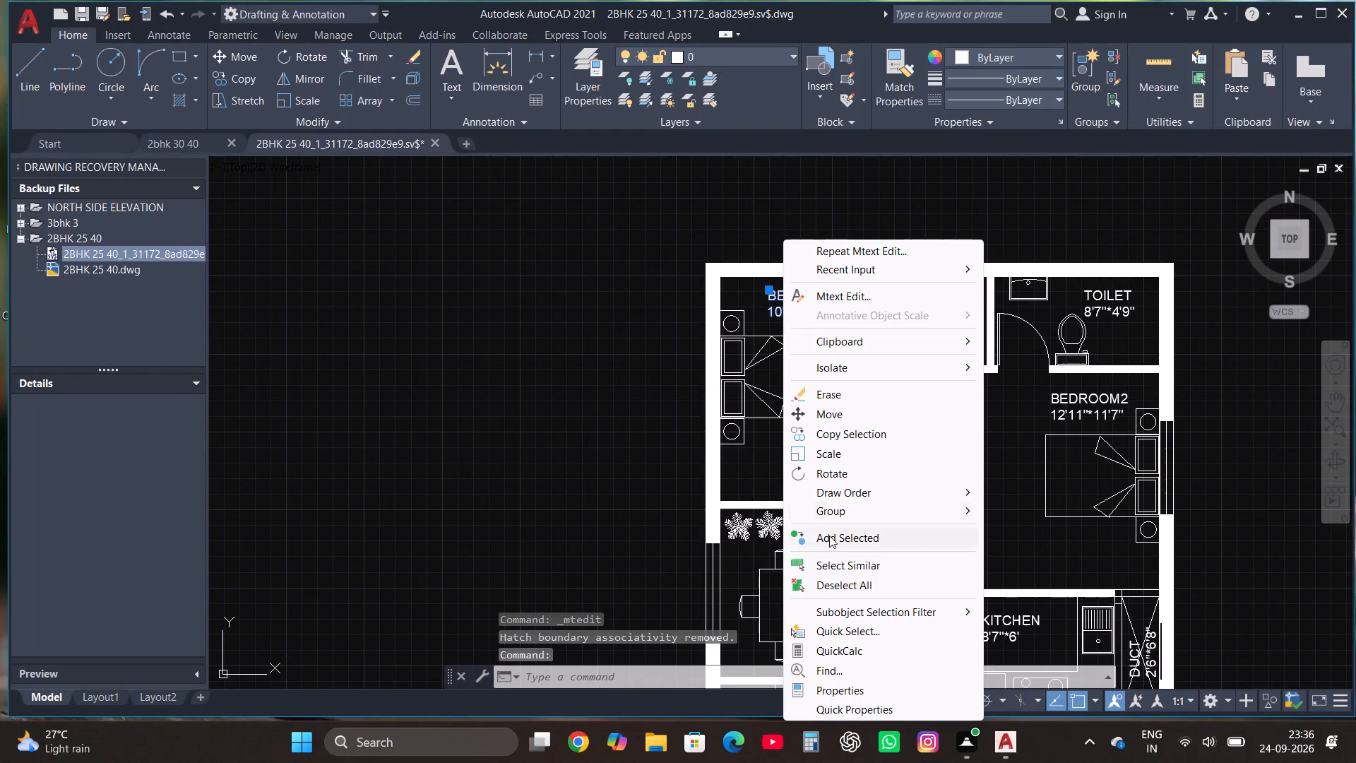
click(830, 564)
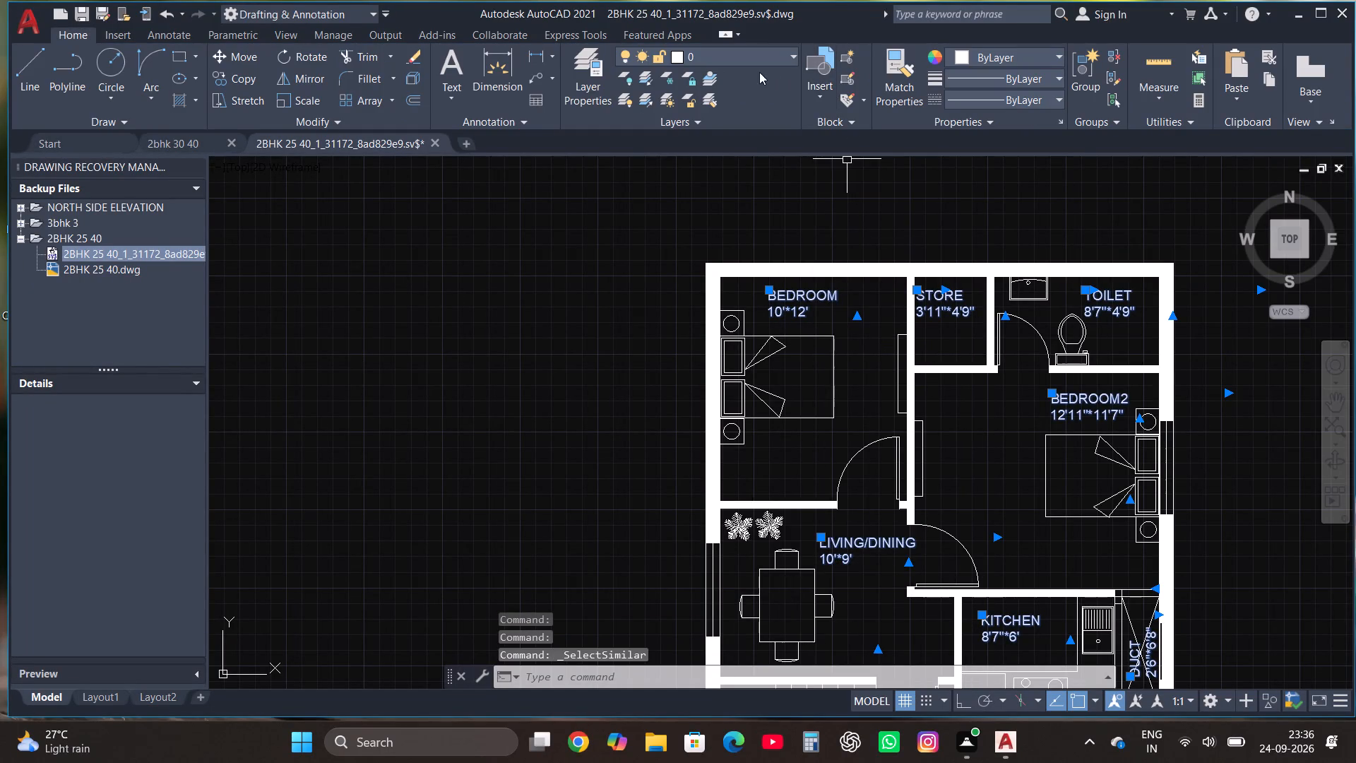
click(742, 60)
click(734, 102)
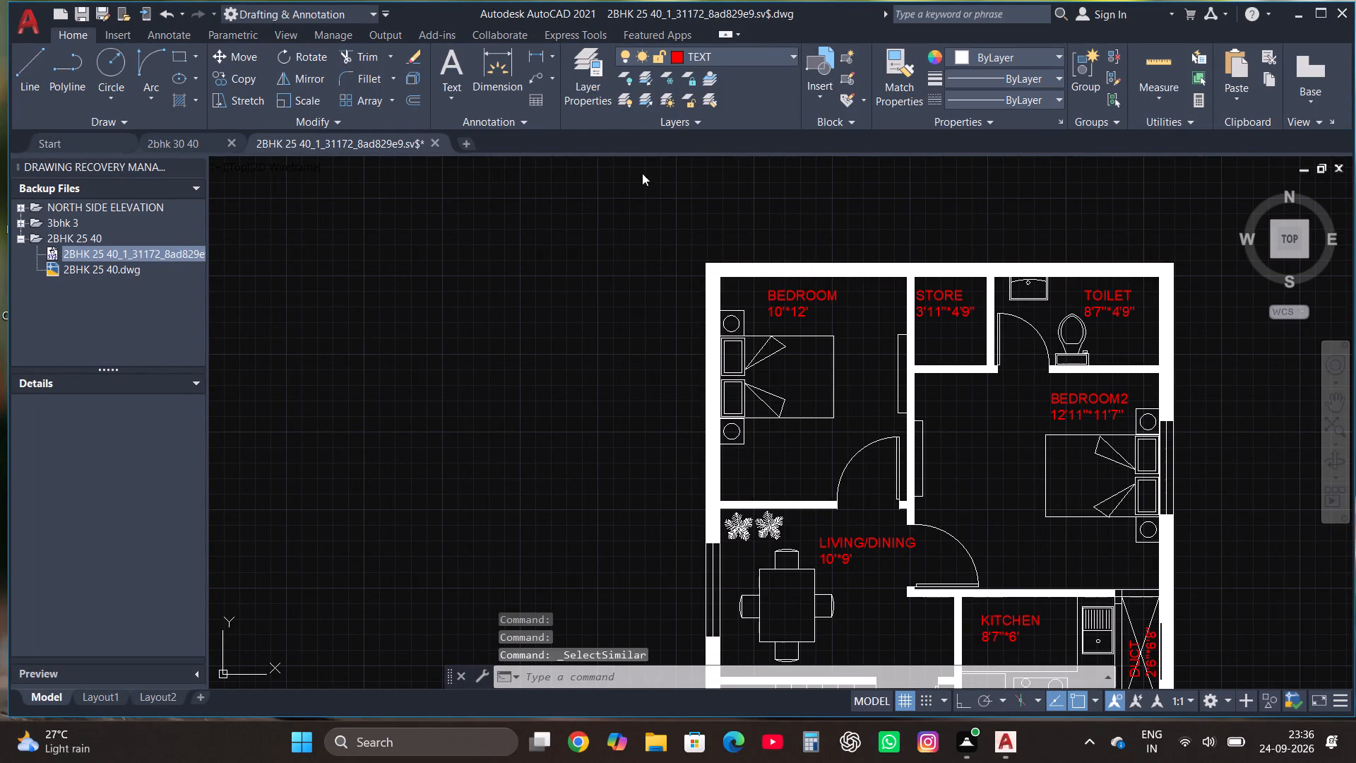
key(Escape)
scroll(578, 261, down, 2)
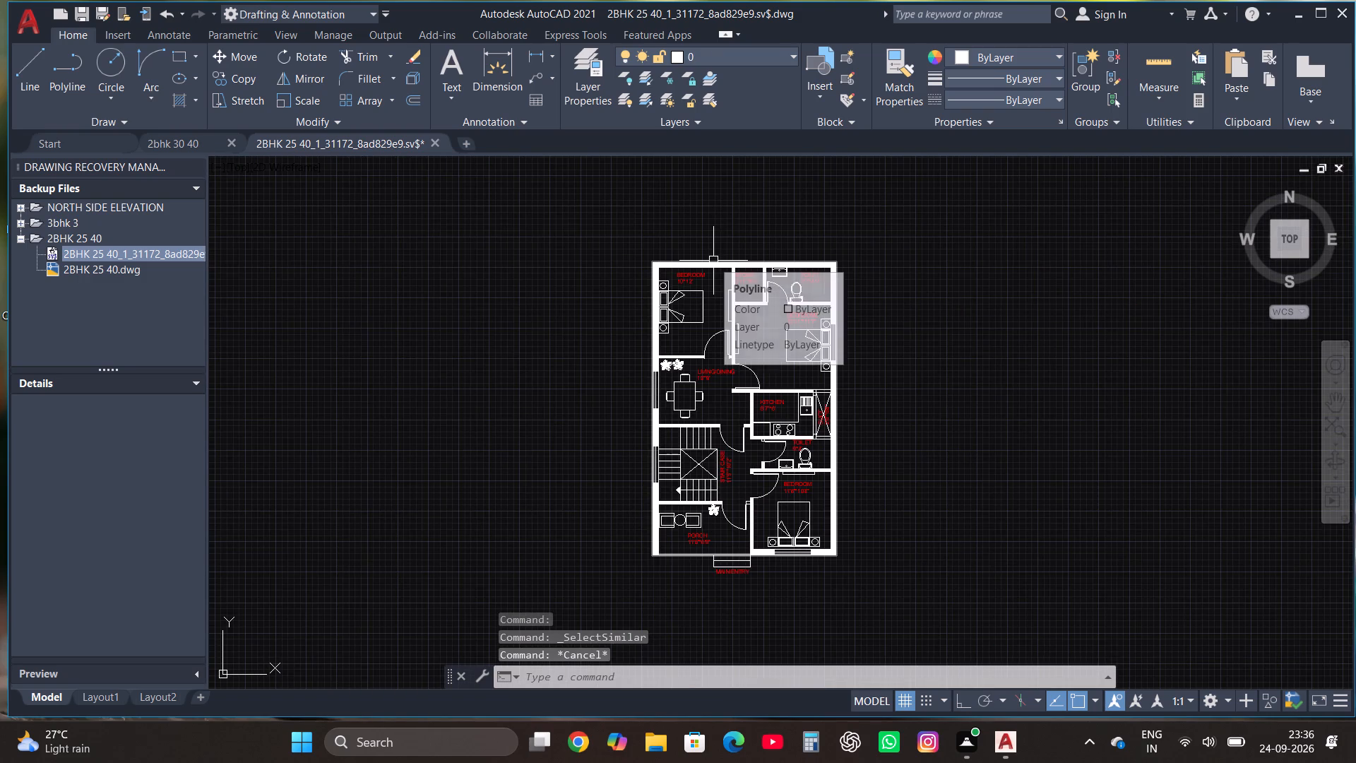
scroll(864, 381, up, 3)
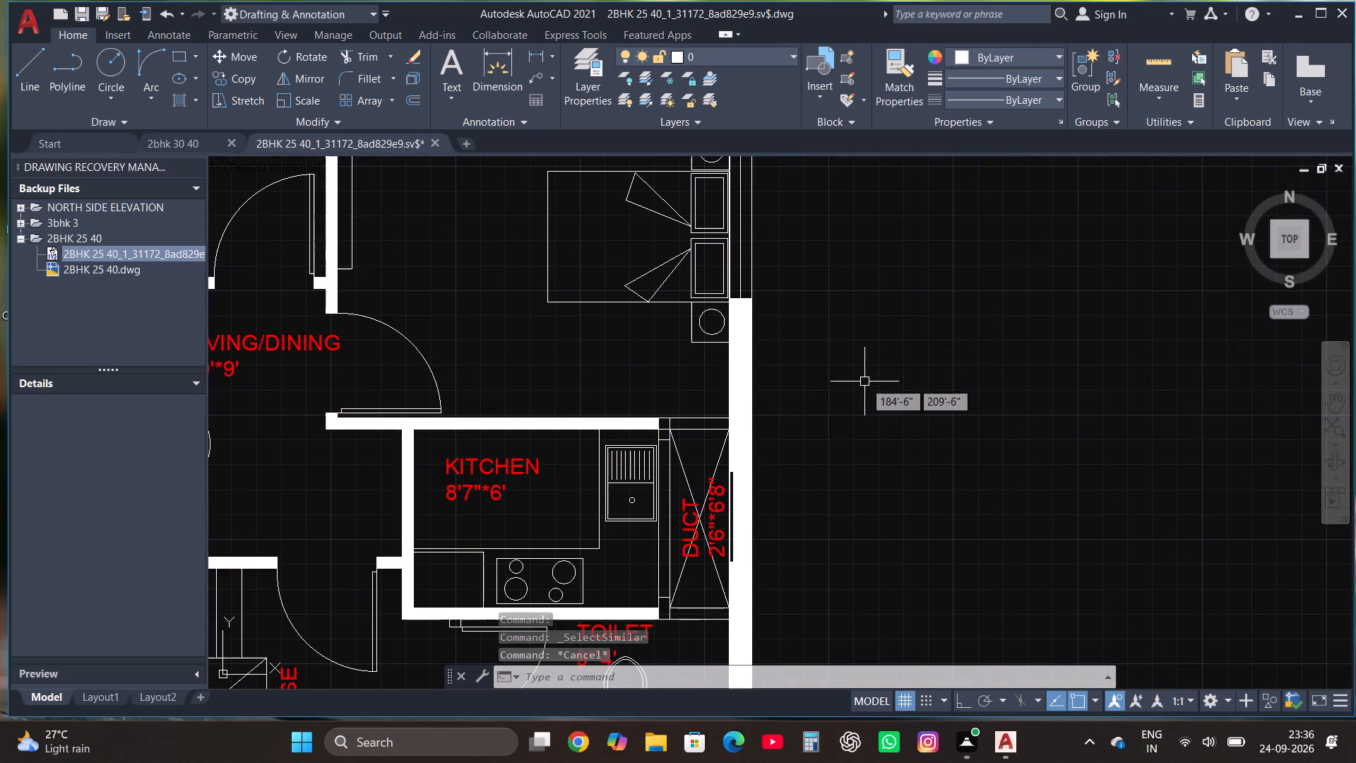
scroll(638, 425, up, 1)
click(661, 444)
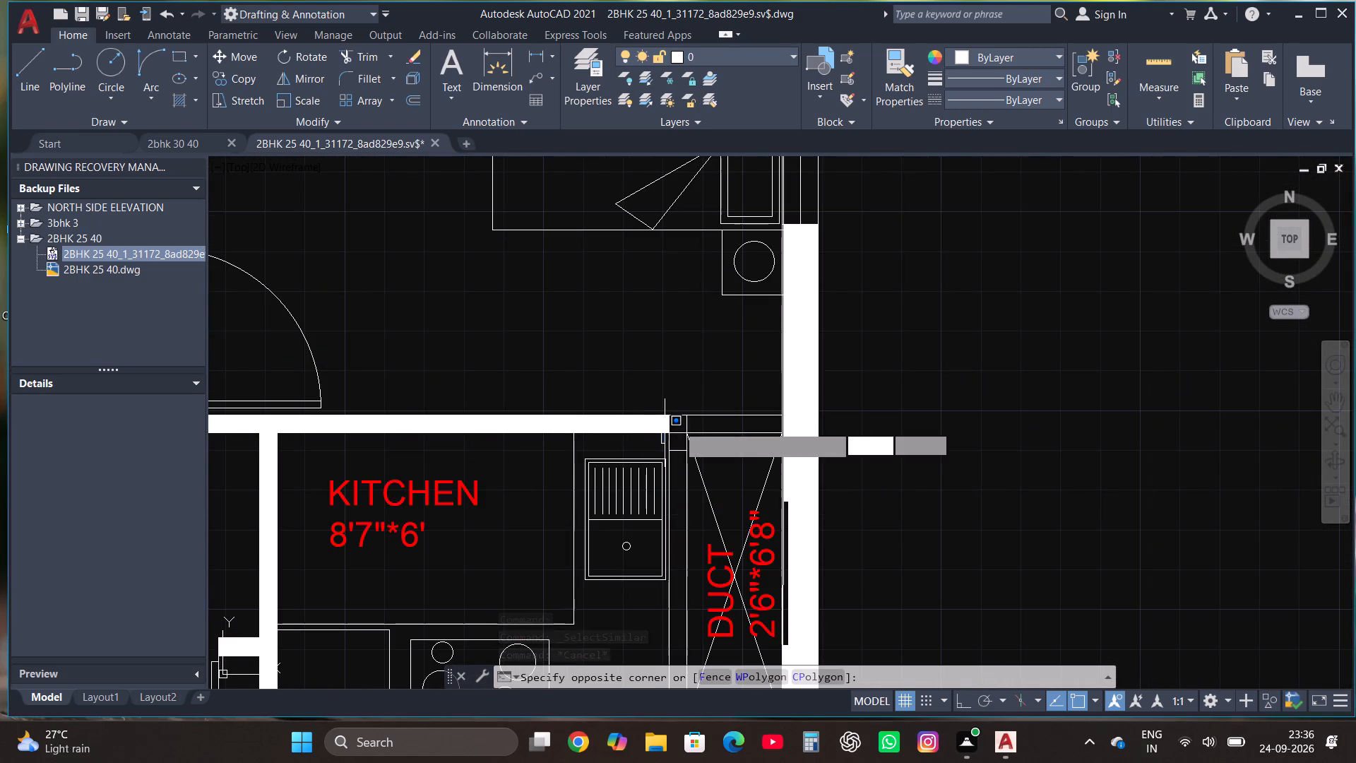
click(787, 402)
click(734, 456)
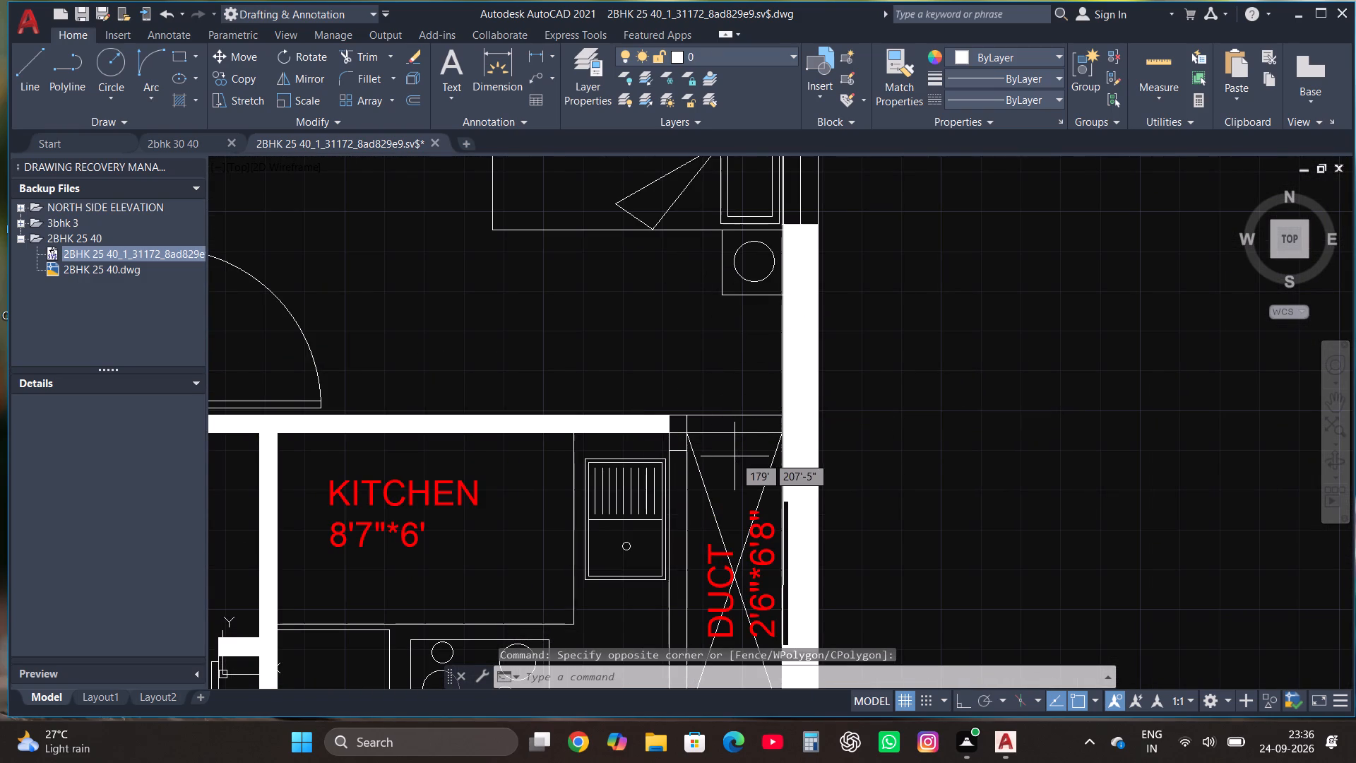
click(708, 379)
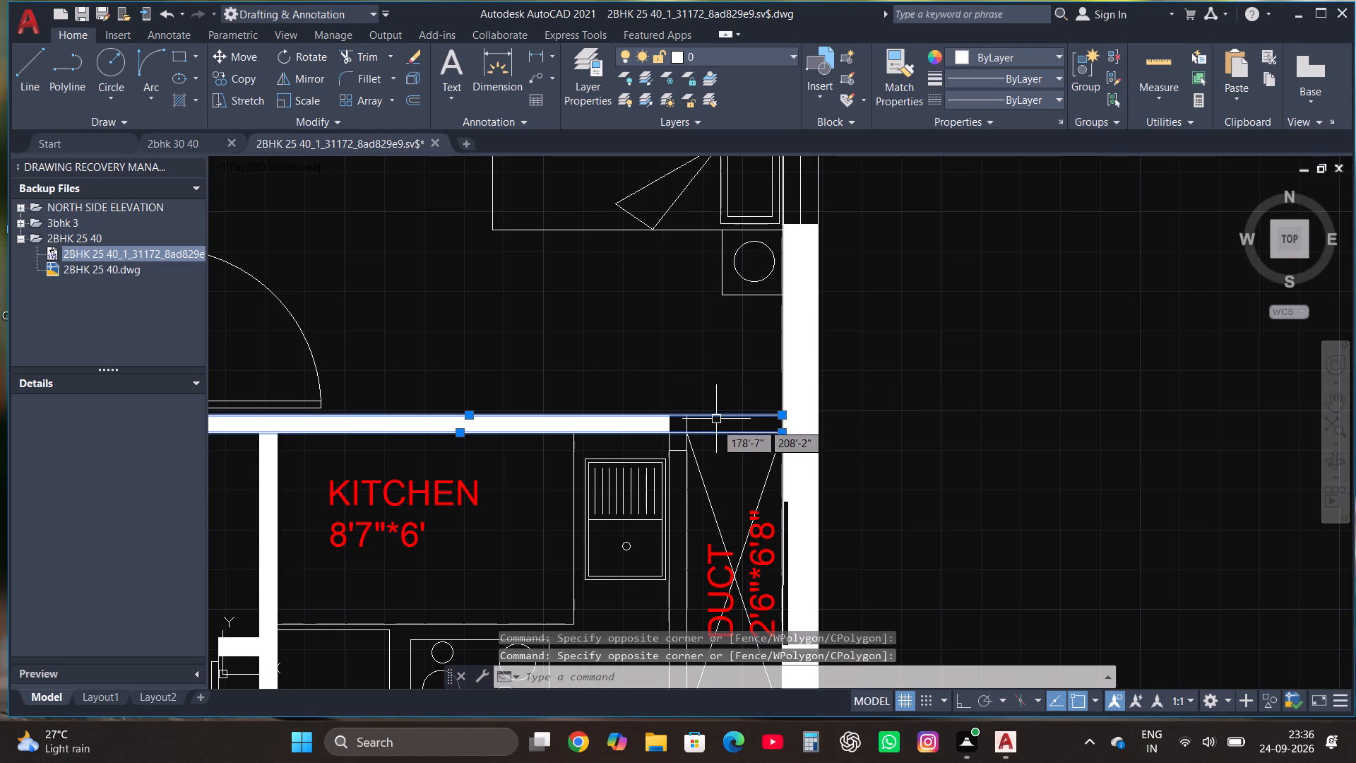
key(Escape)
Draw a rectangle over the unfilled wall strip at the duct's north end, with a lengthwise centre line between its short sides.
scroll(733, 468, up, 1)
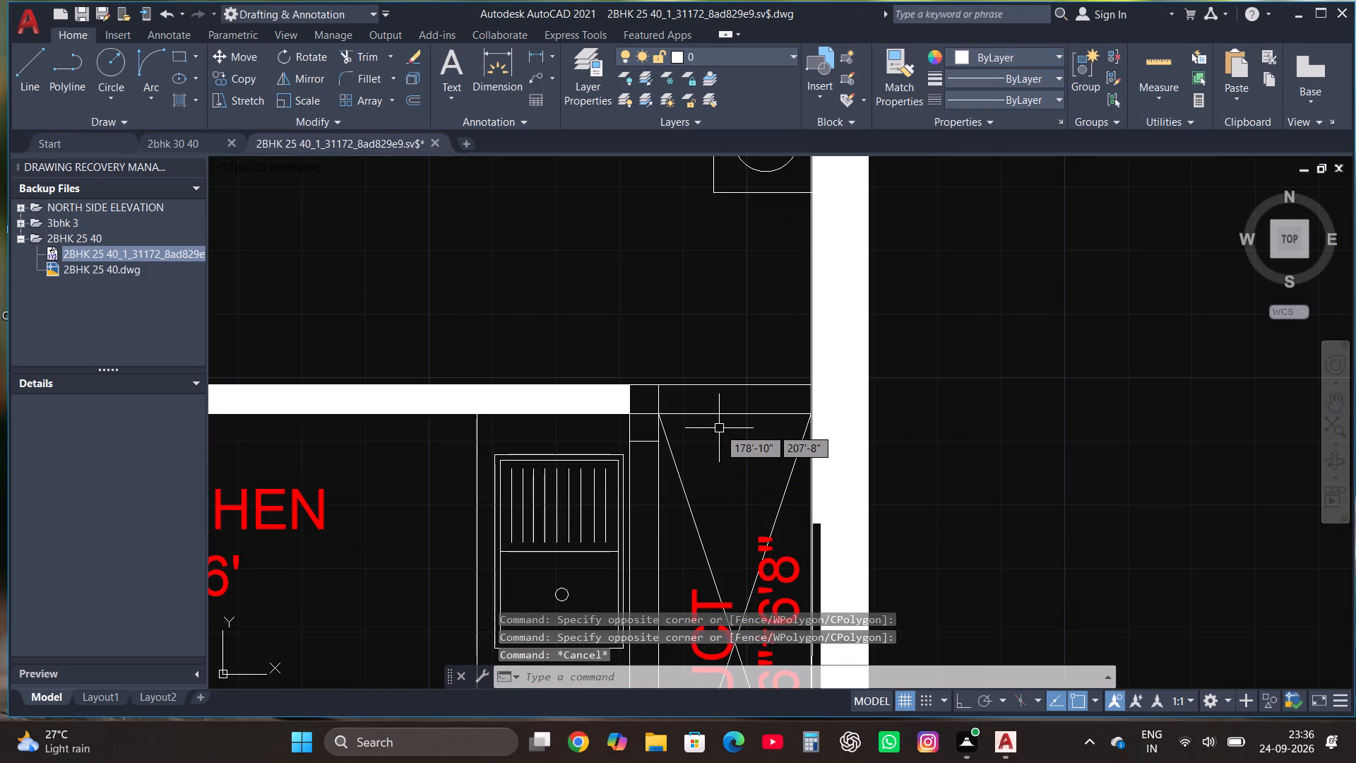
click(182, 54)
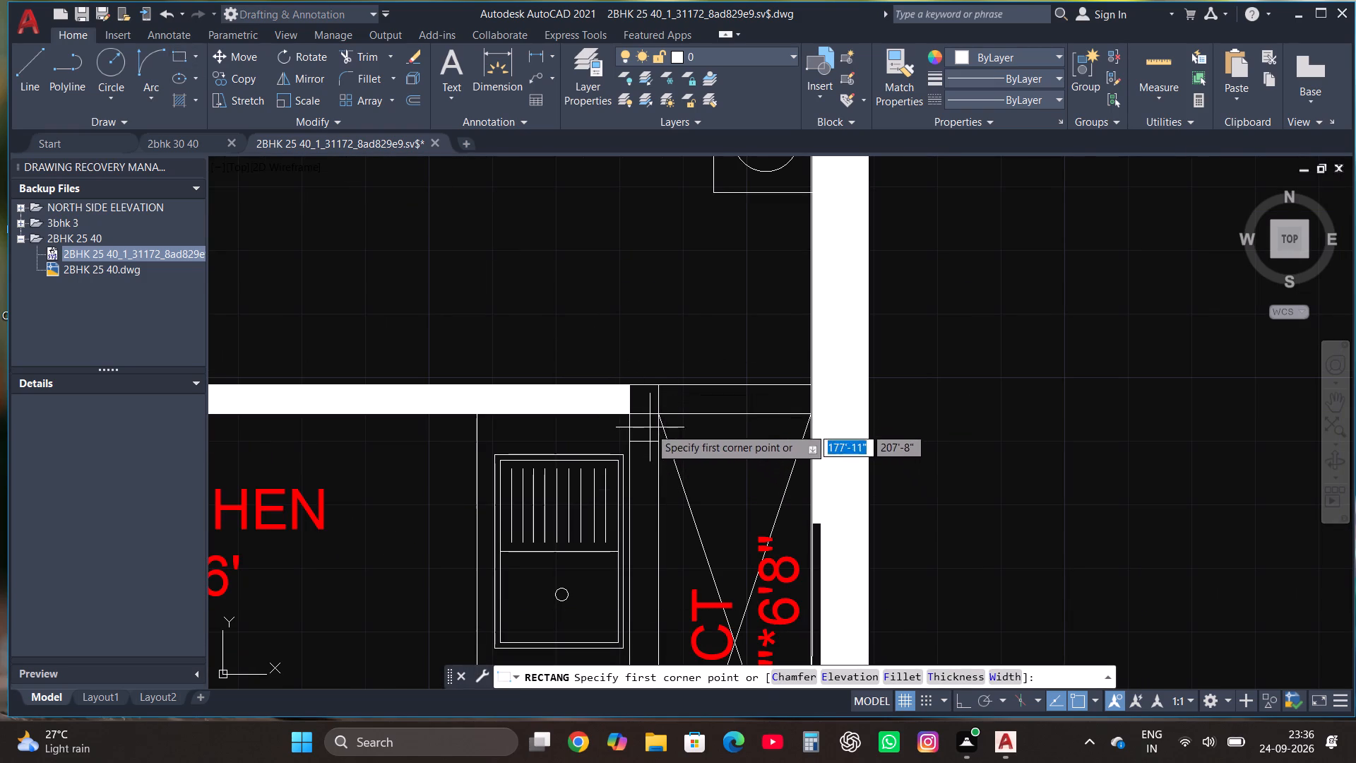
scroll(679, 405, down, 1)
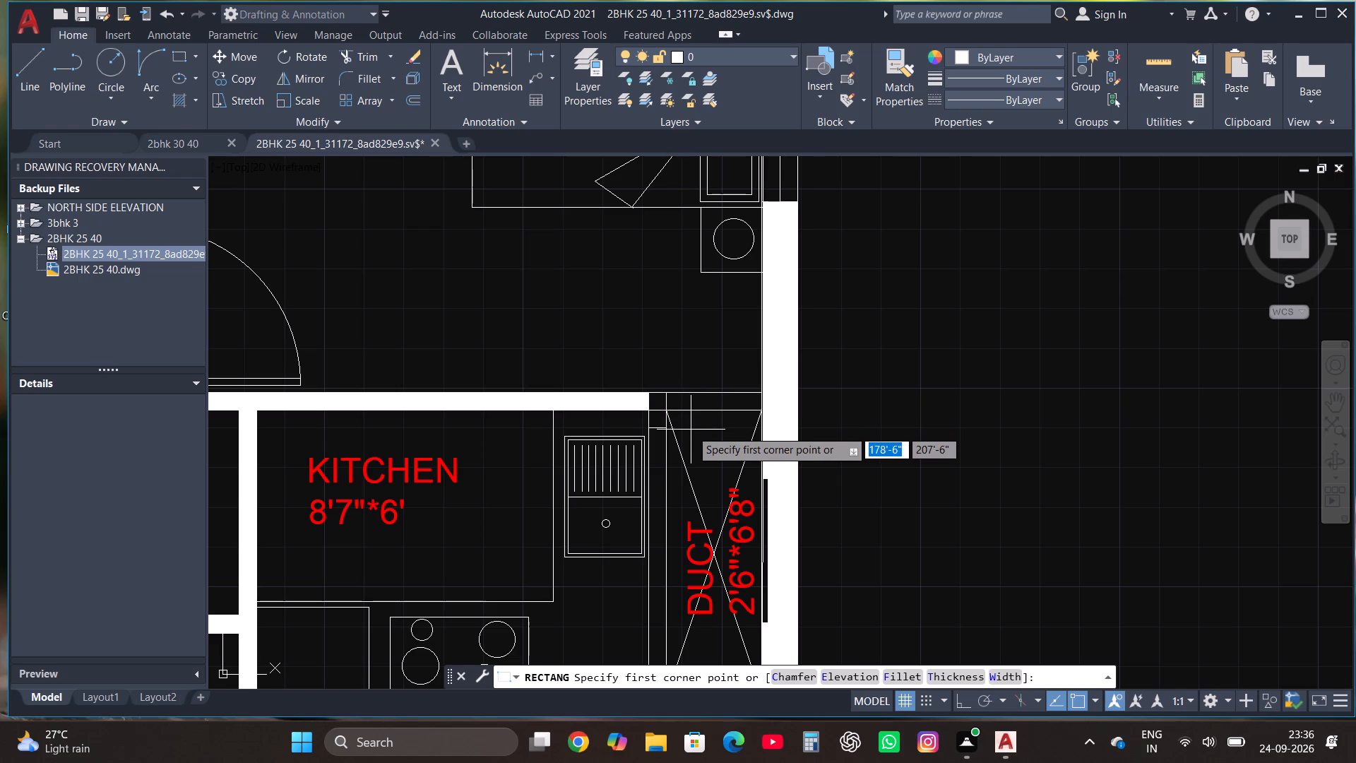
scroll(691, 430, up, 1)
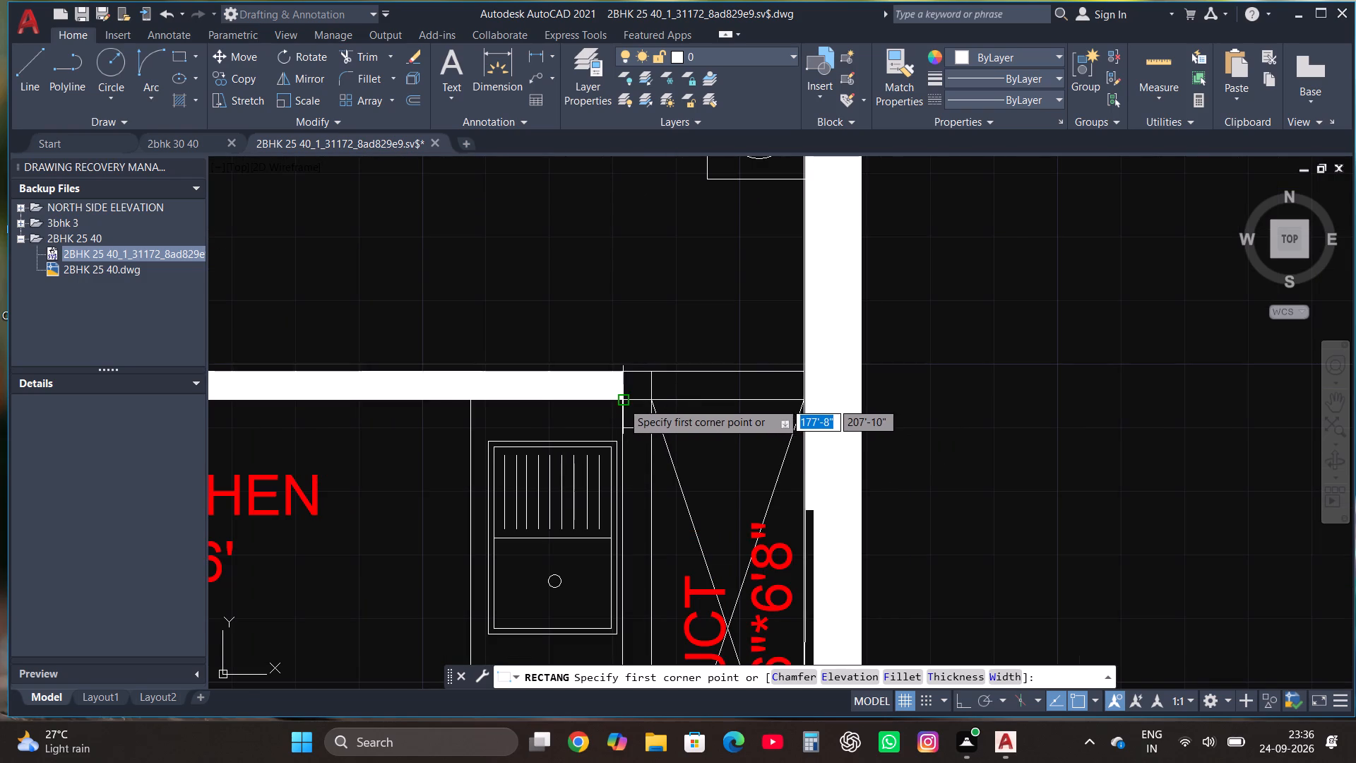
click(622, 402)
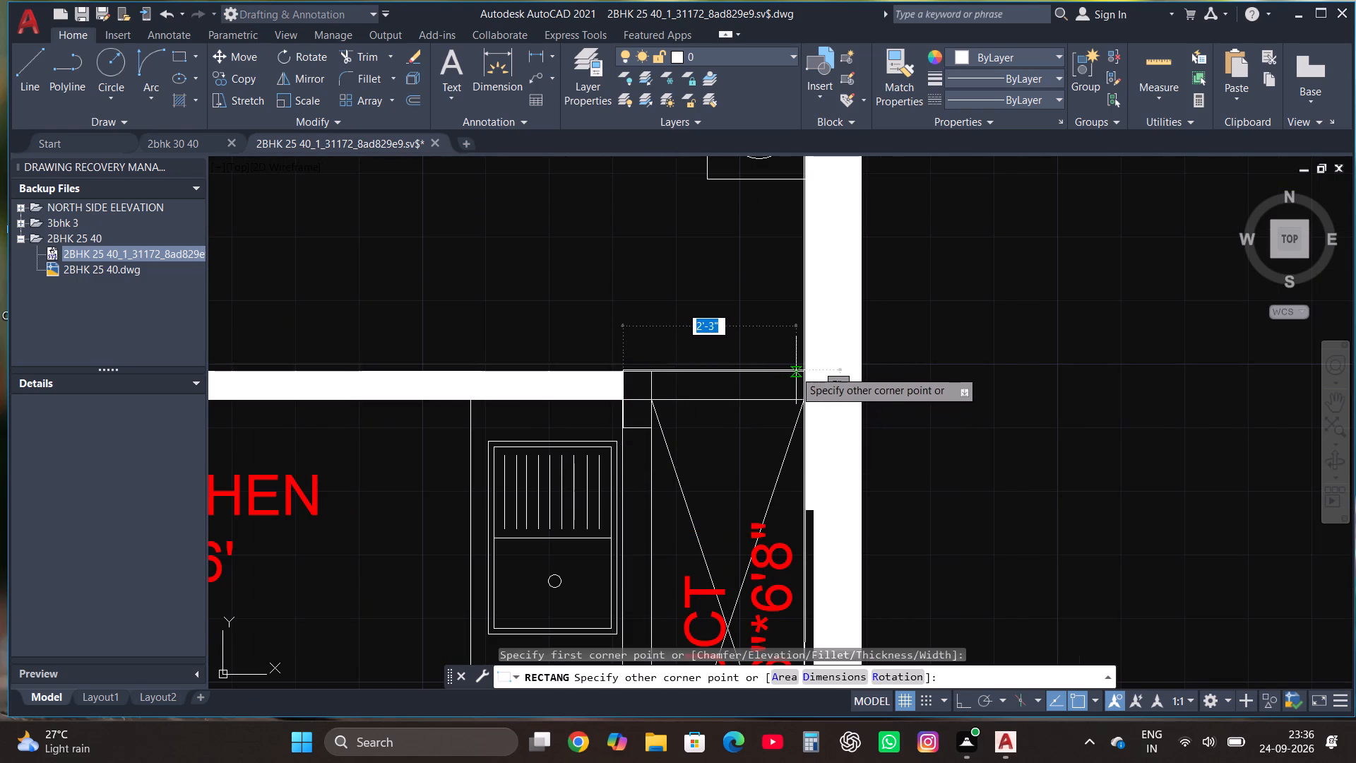
click(805, 370)
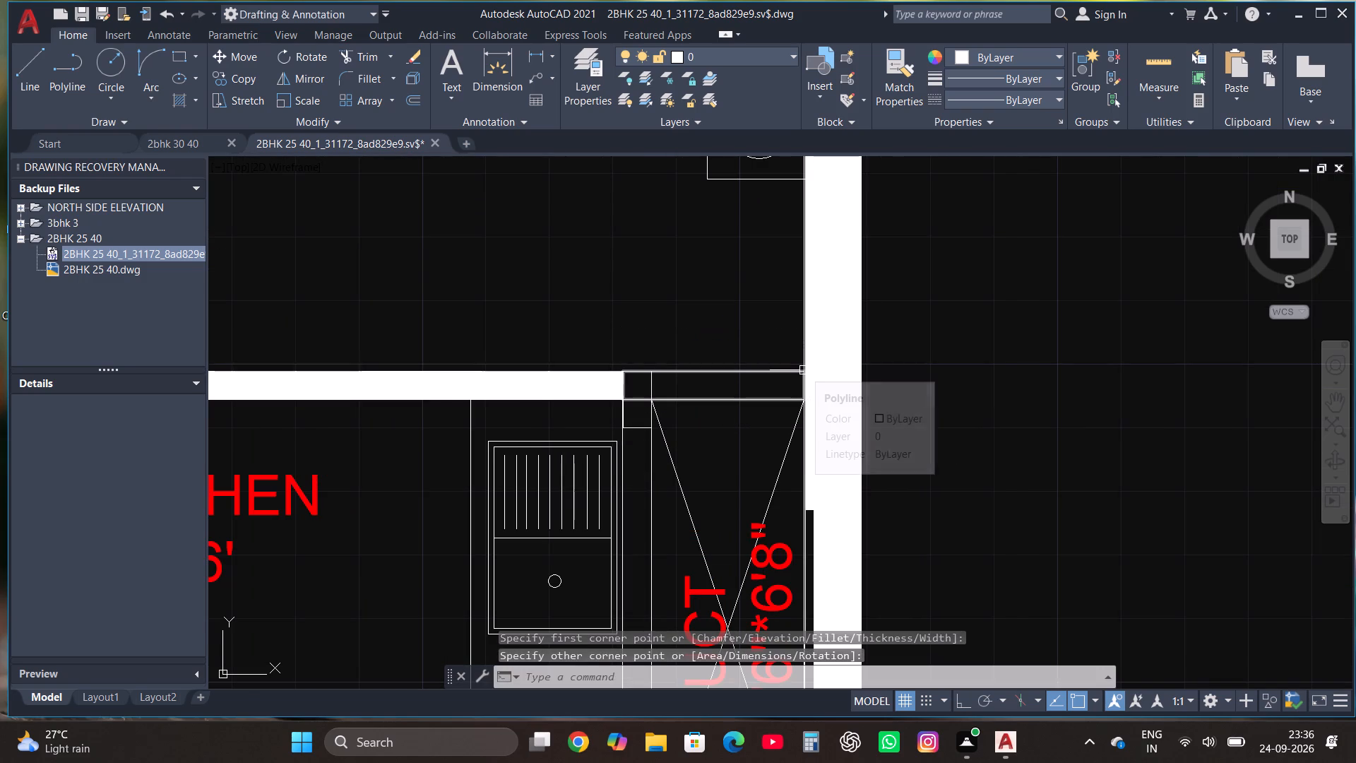
click(23, 64)
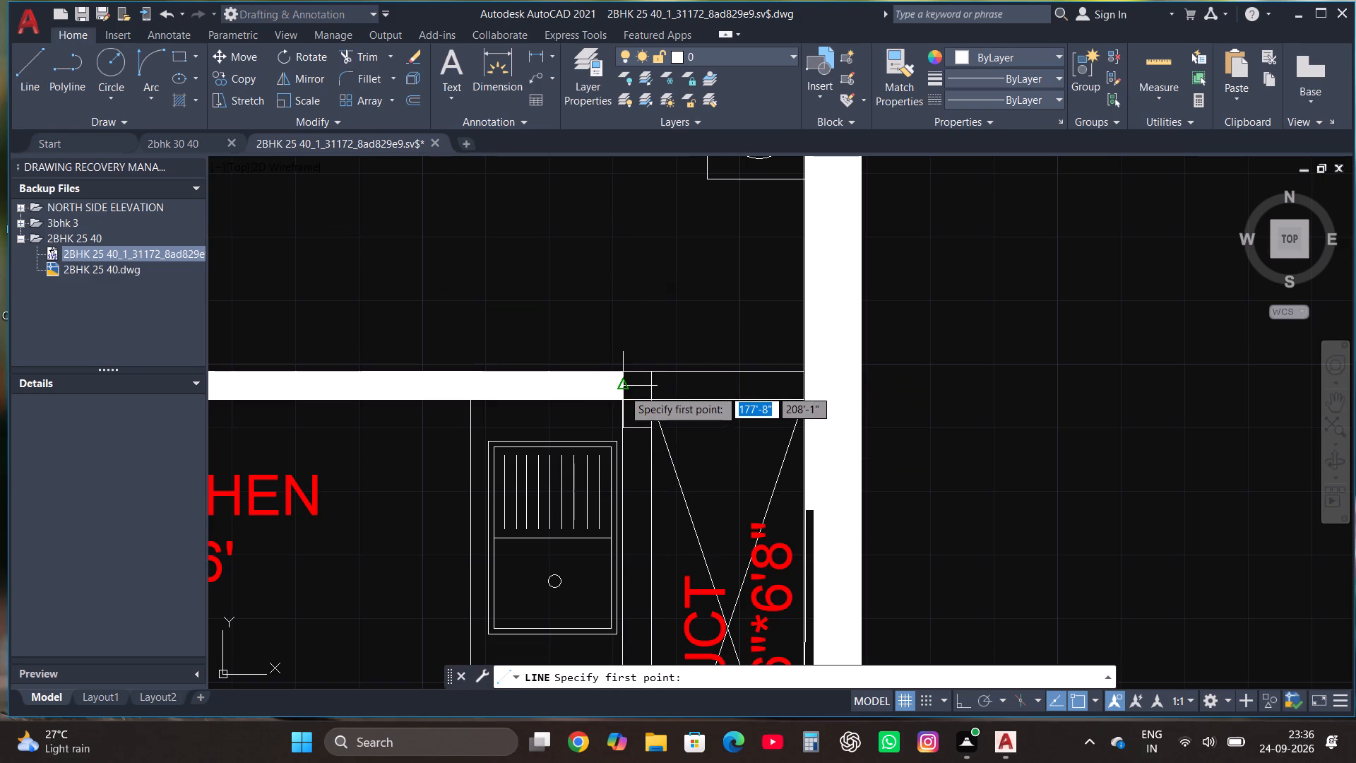
click(624, 388)
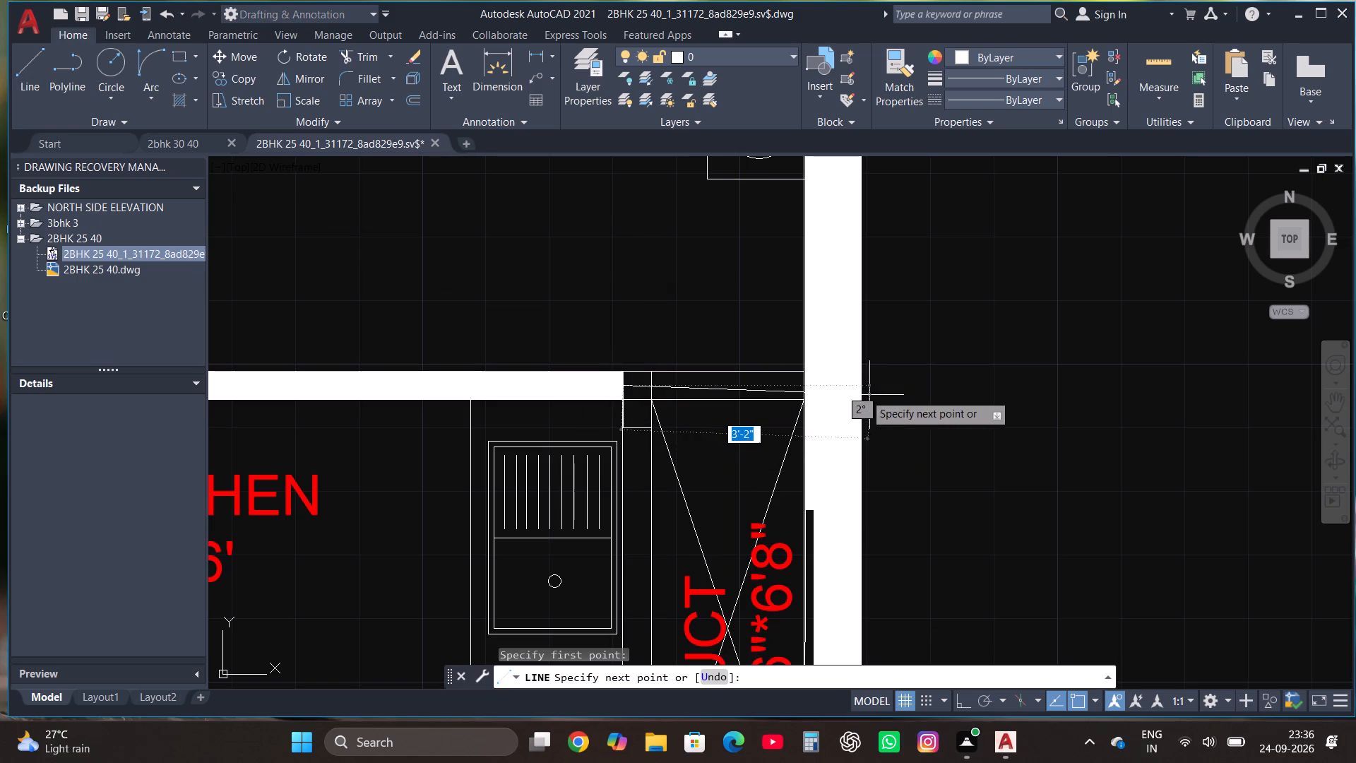
click(805, 385)
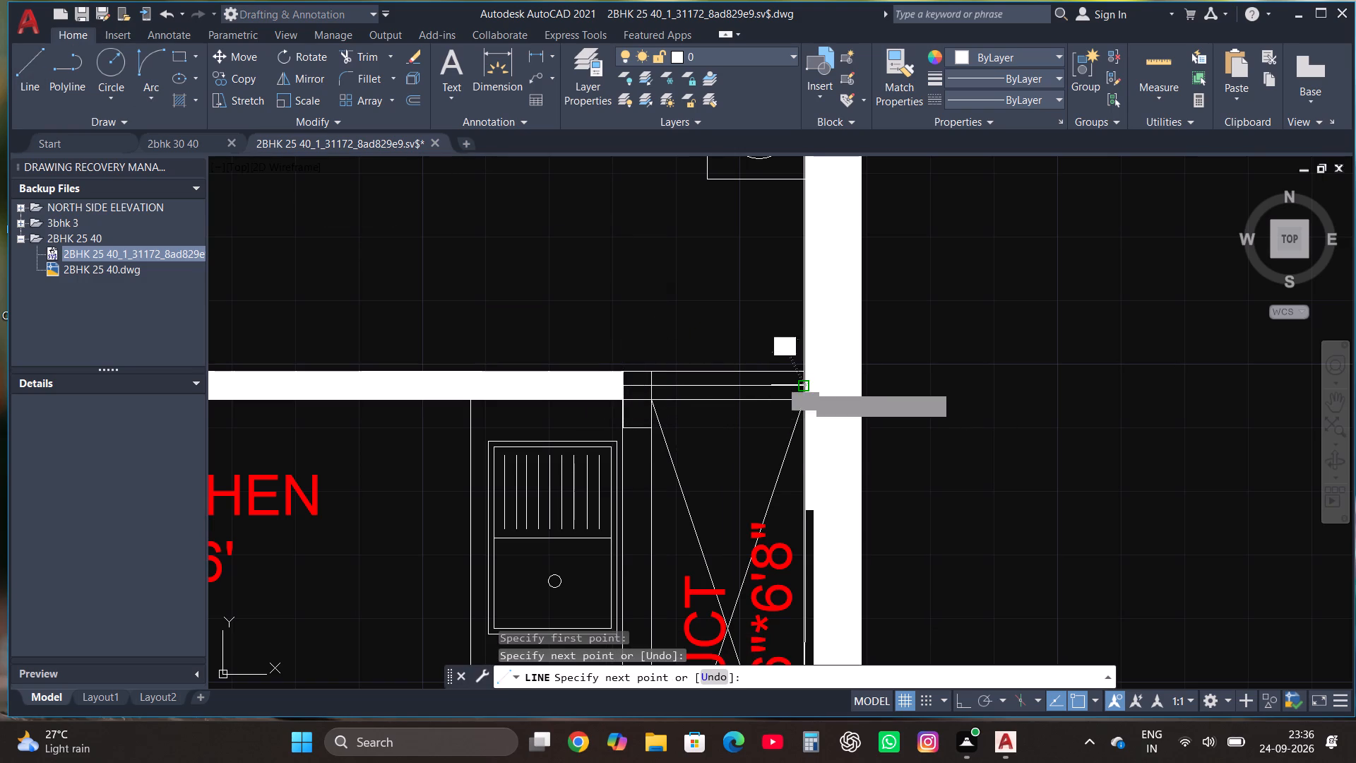
key(Escape)
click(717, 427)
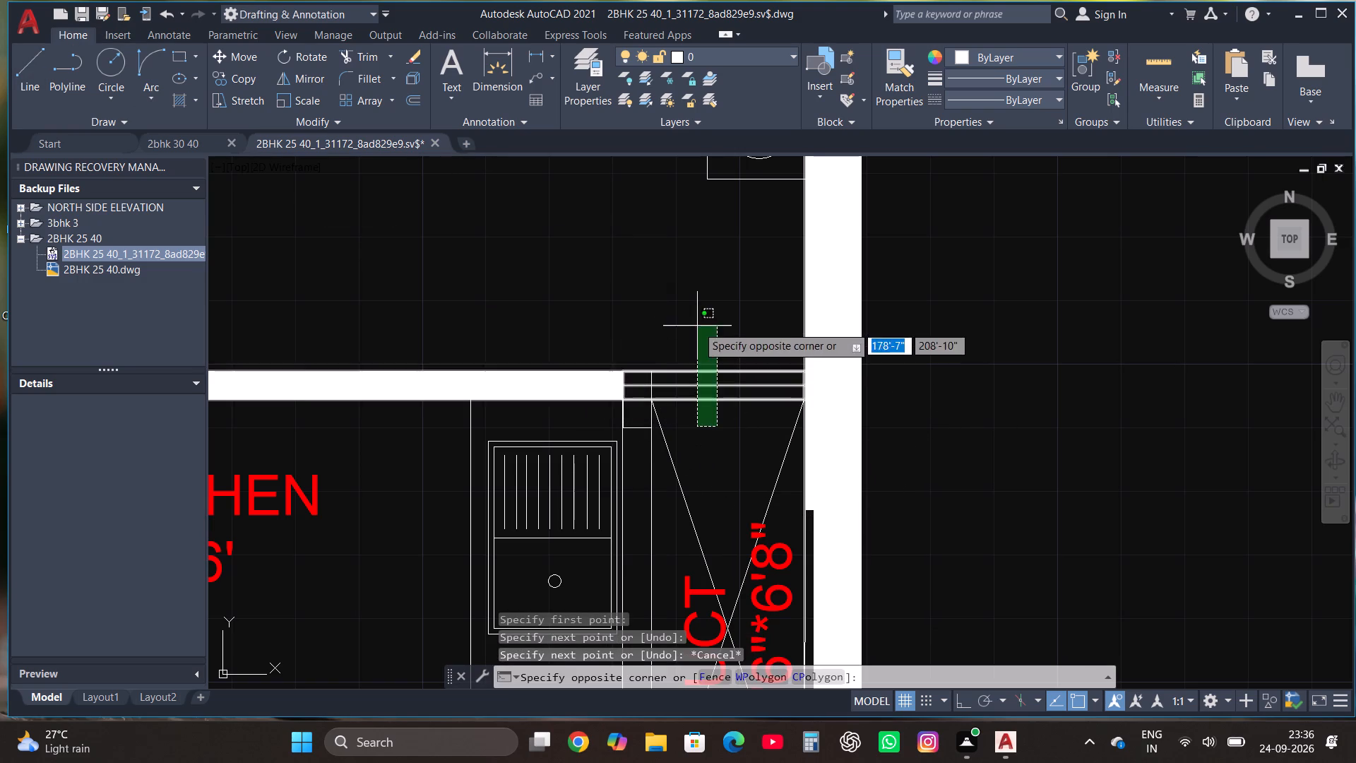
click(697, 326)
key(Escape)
Move the rectangle and centre line at the duct's north end to the WIN layer.
click(607, 420)
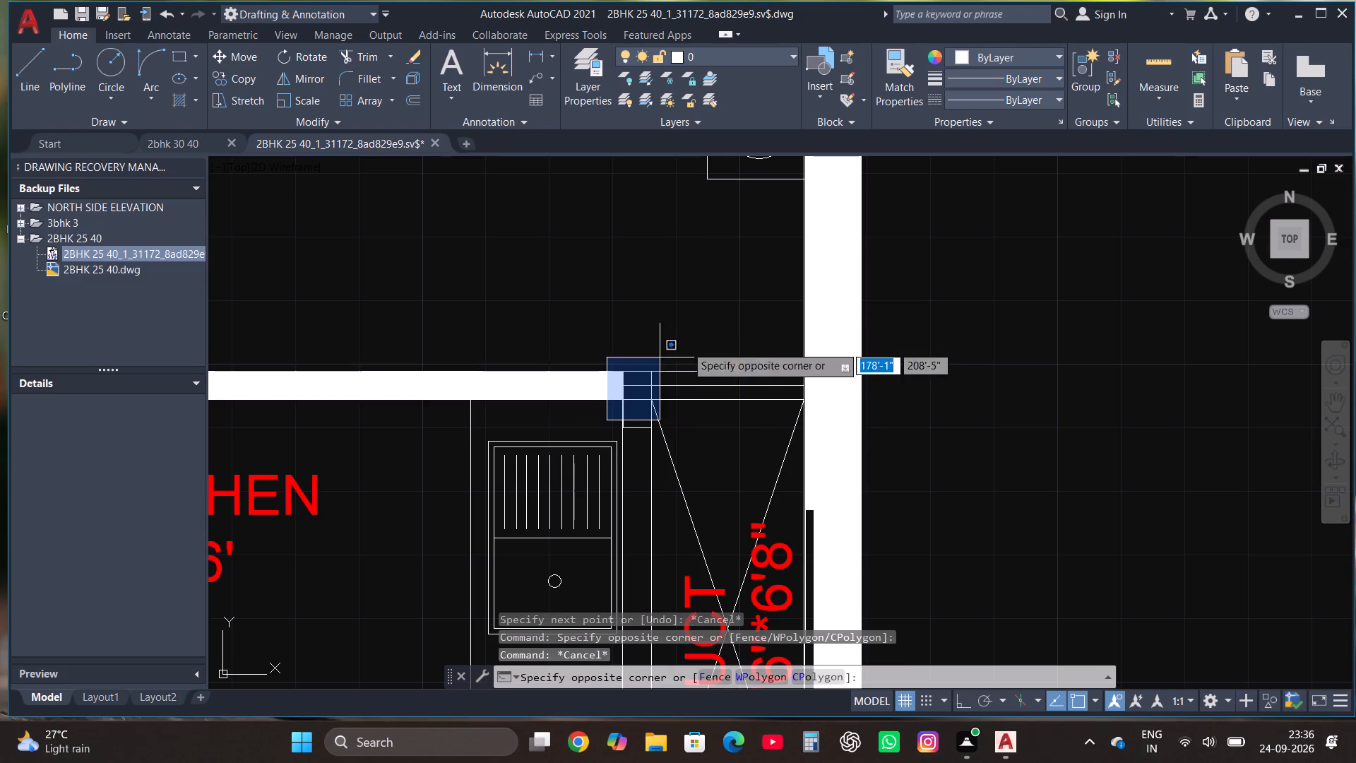
click(811, 336)
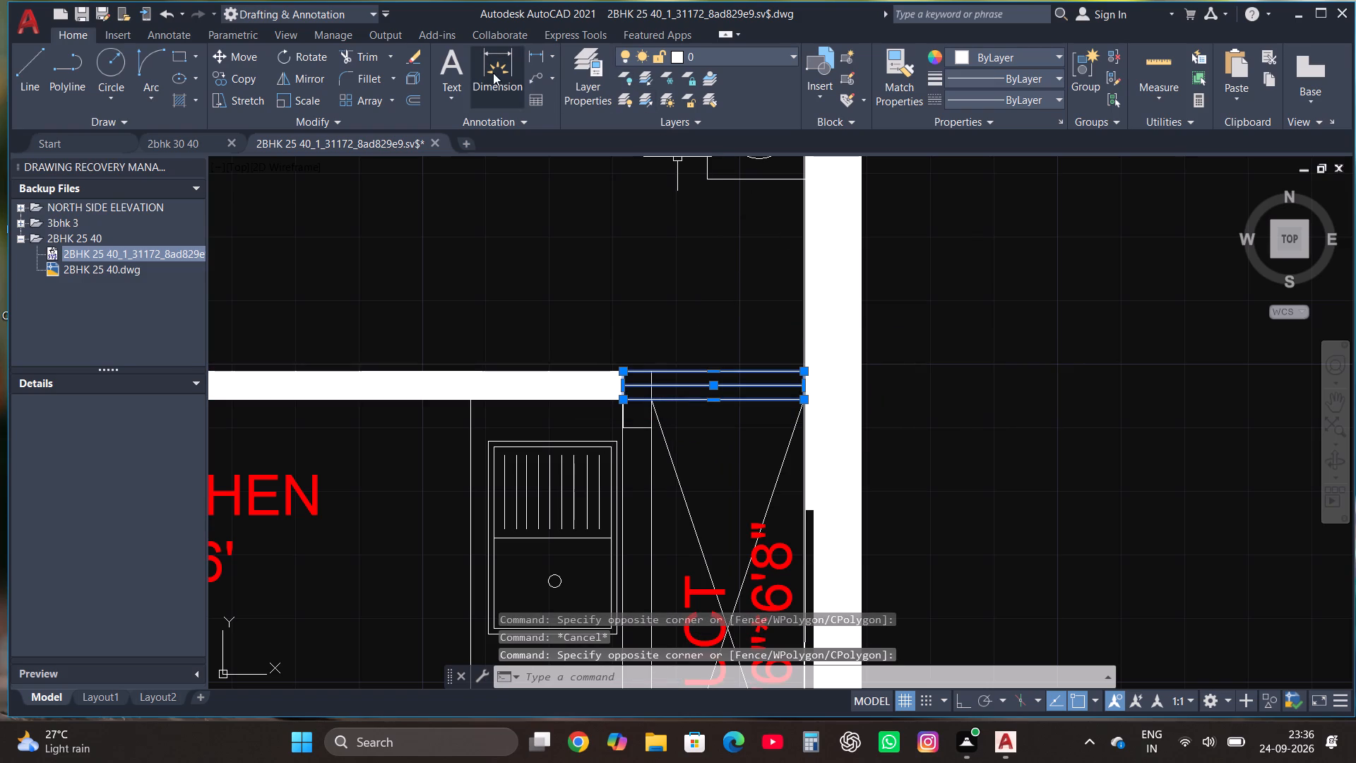
click(699, 57)
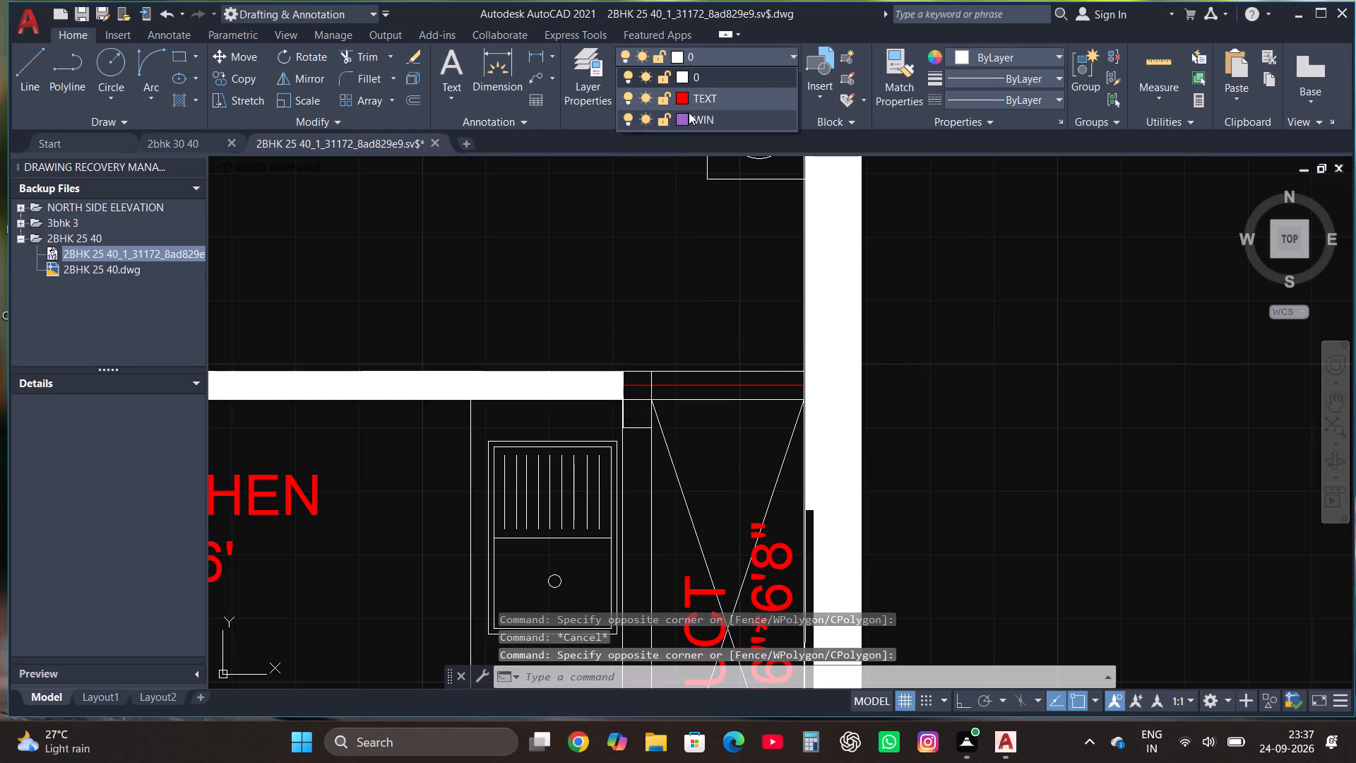
click(689, 112)
key(Escape)
Make WIN the current layer and draw a rectangle about 5" by 5'-11" along the wall strip between the kitchen and the duct.
scroll(722, 302, down, 2)
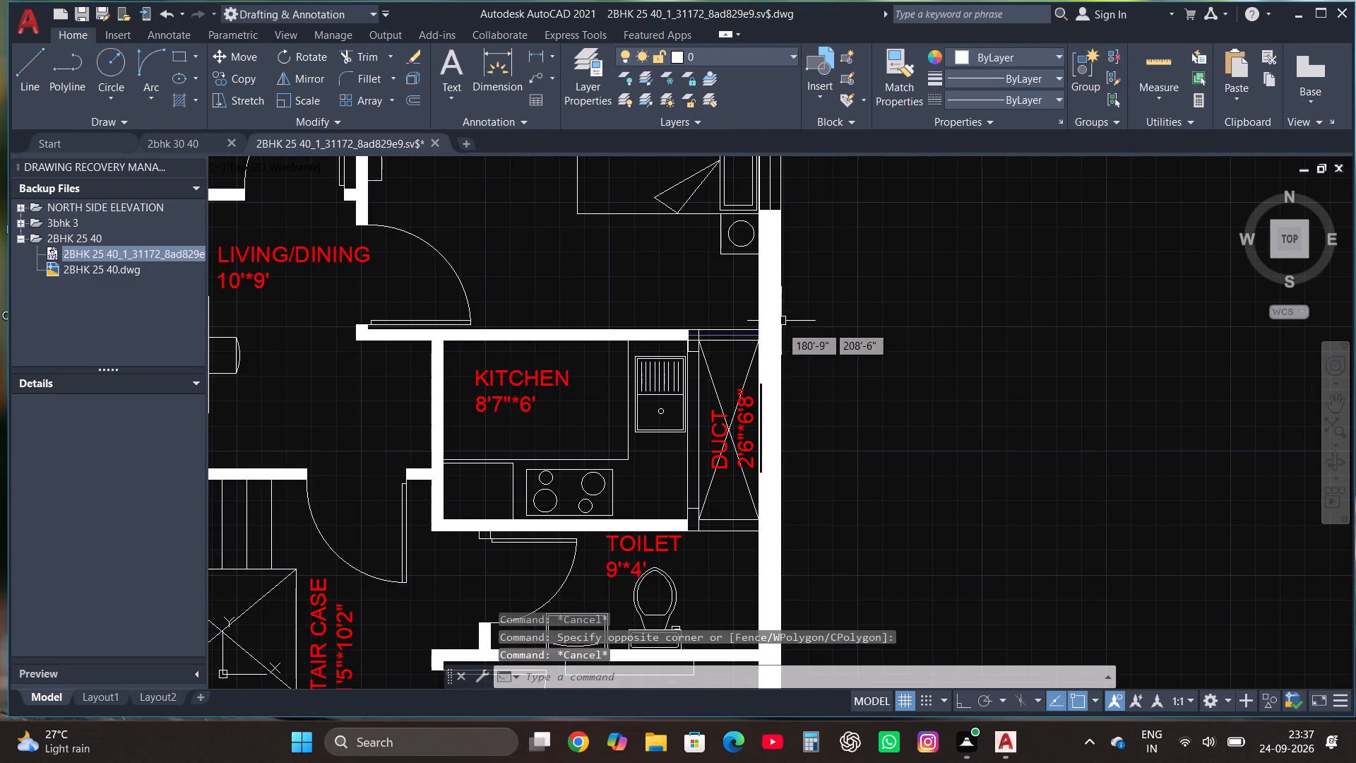
scroll(706, 448, up, 1)
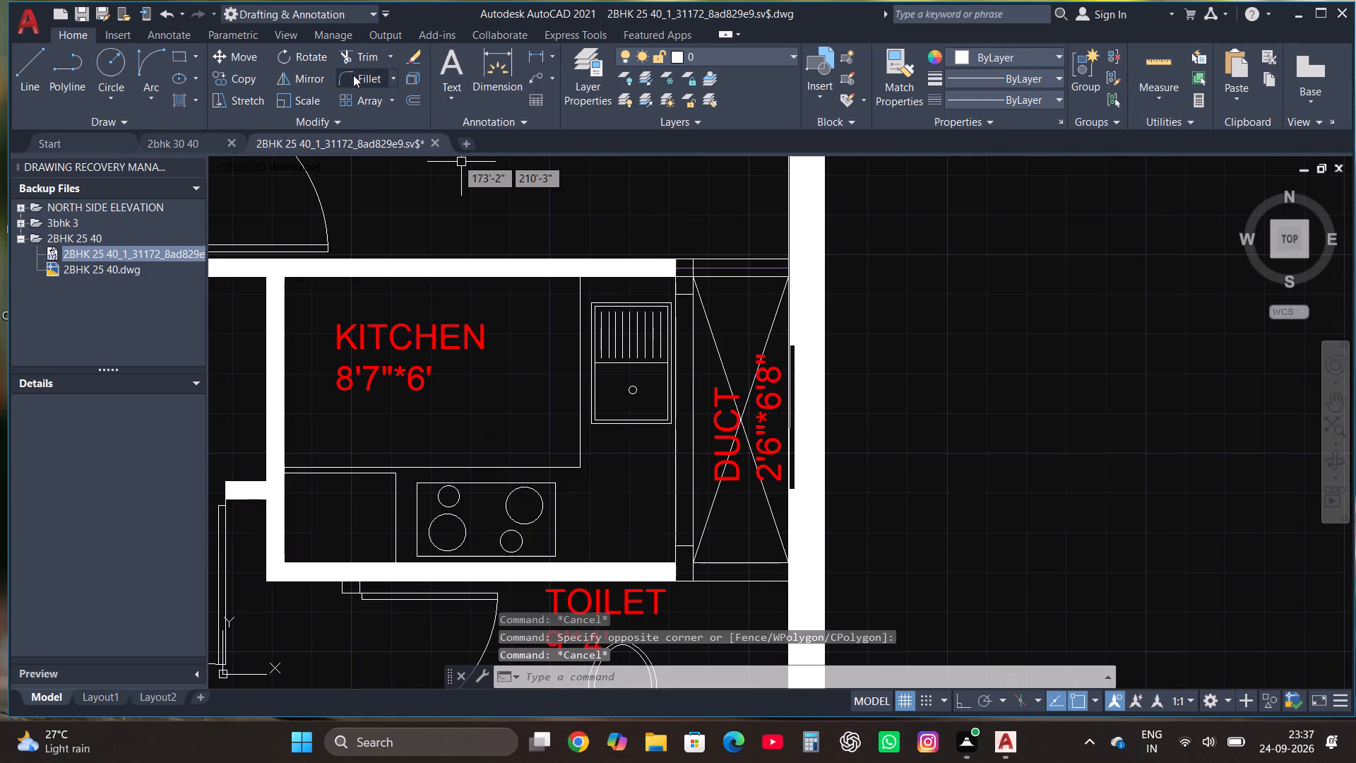
click(695, 59)
click(710, 119)
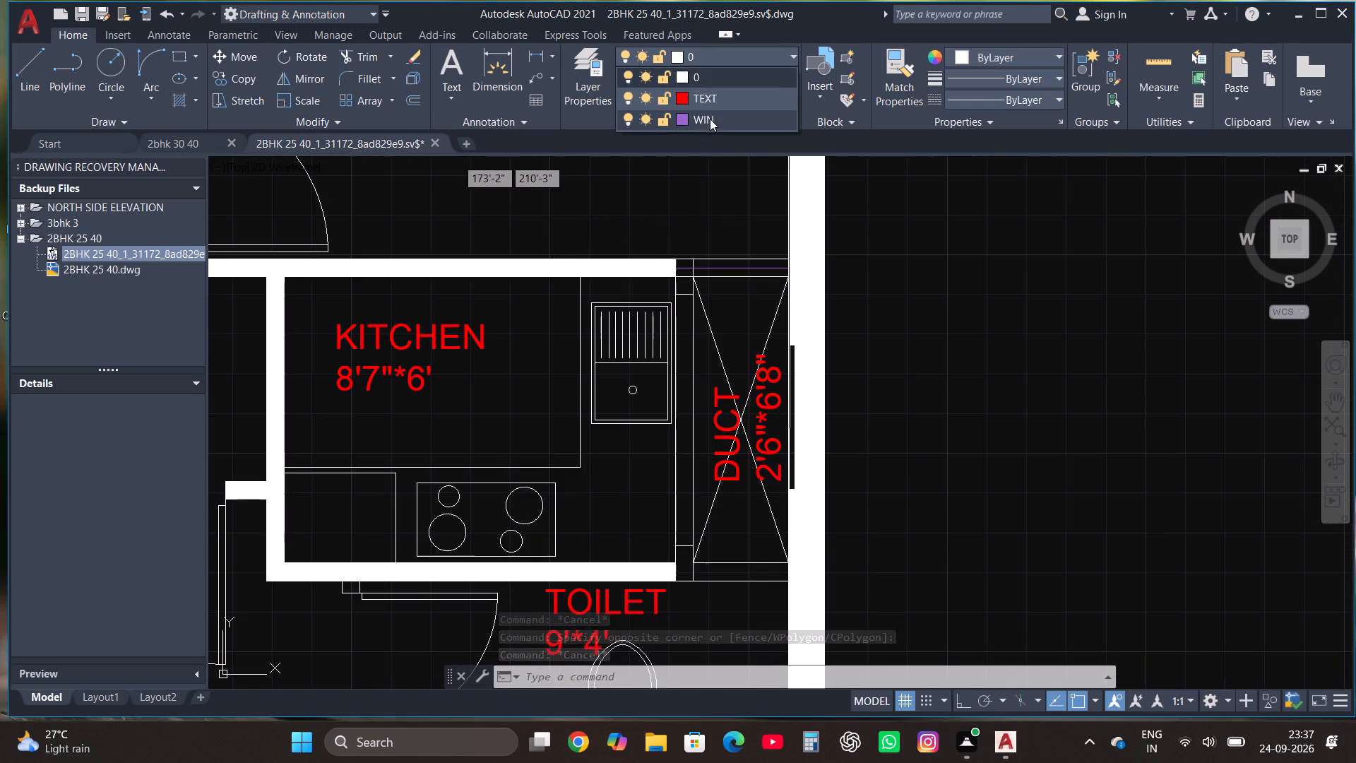
click(182, 52)
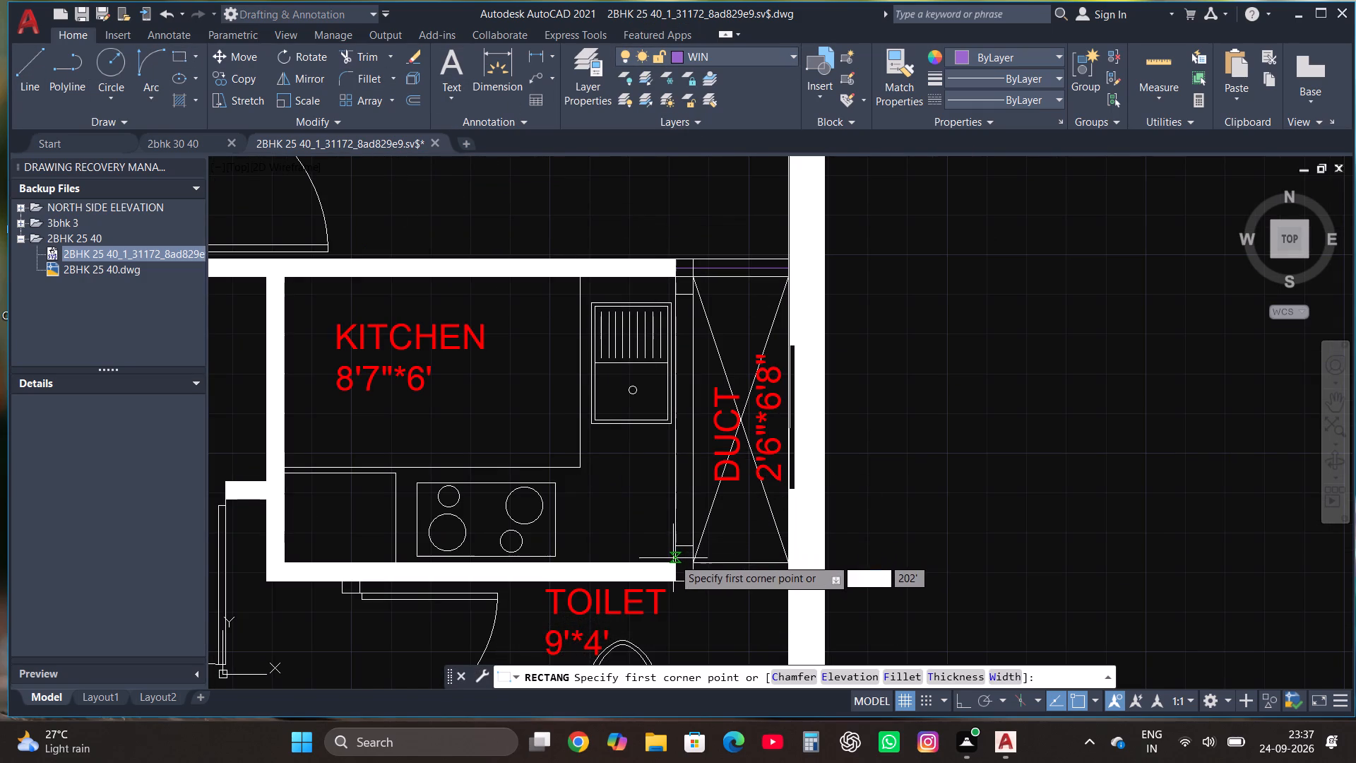
click(674, 560)
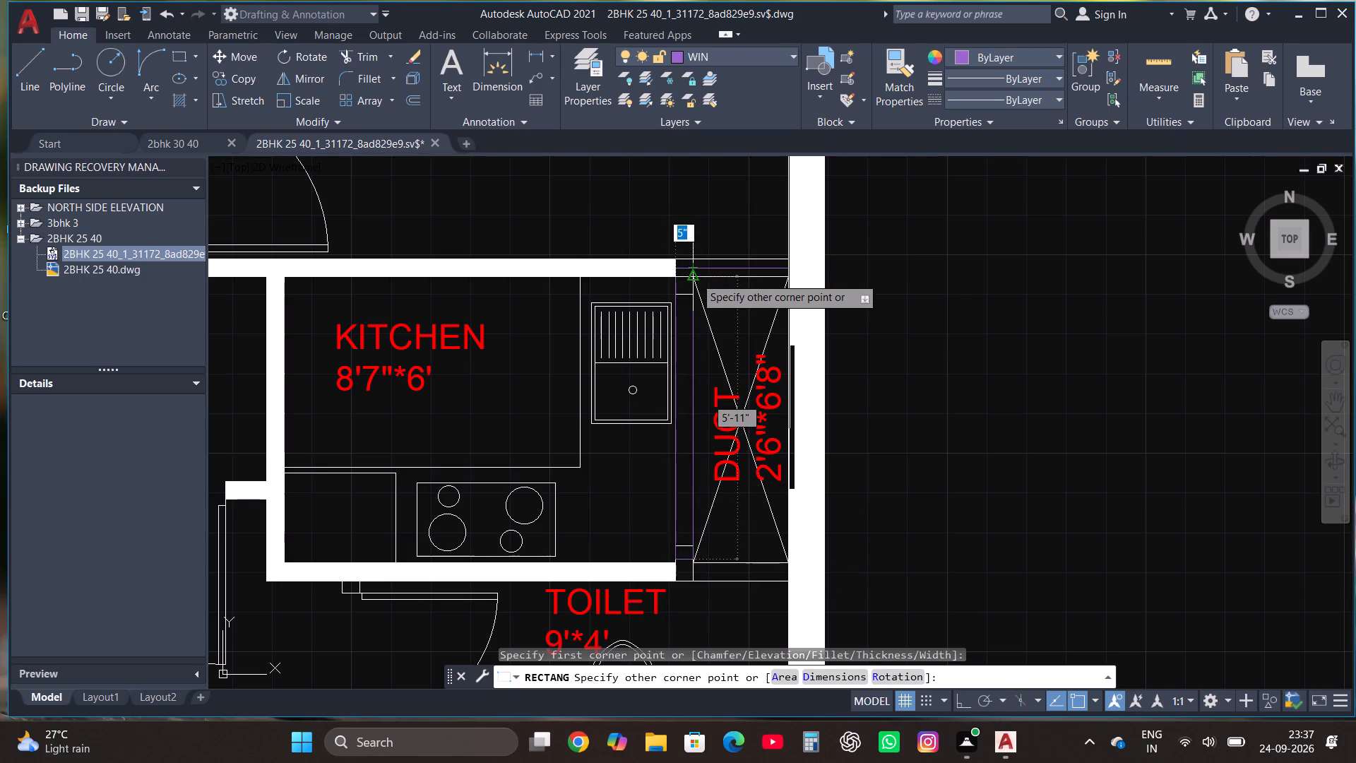
click(692, 277)
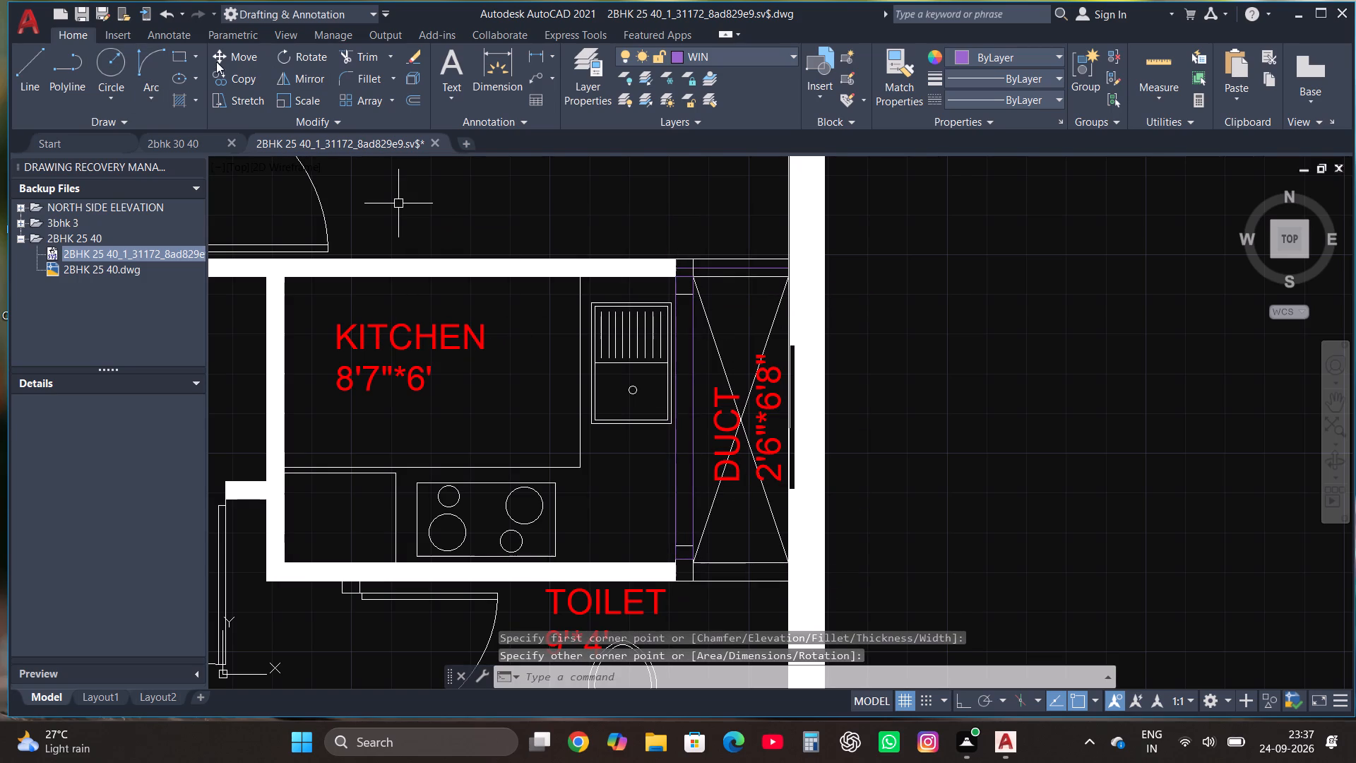
Draw WIN-layer rectangles over the duct's north and south wall strips, the south one about 2'-5" by 5".
click(179, 54)
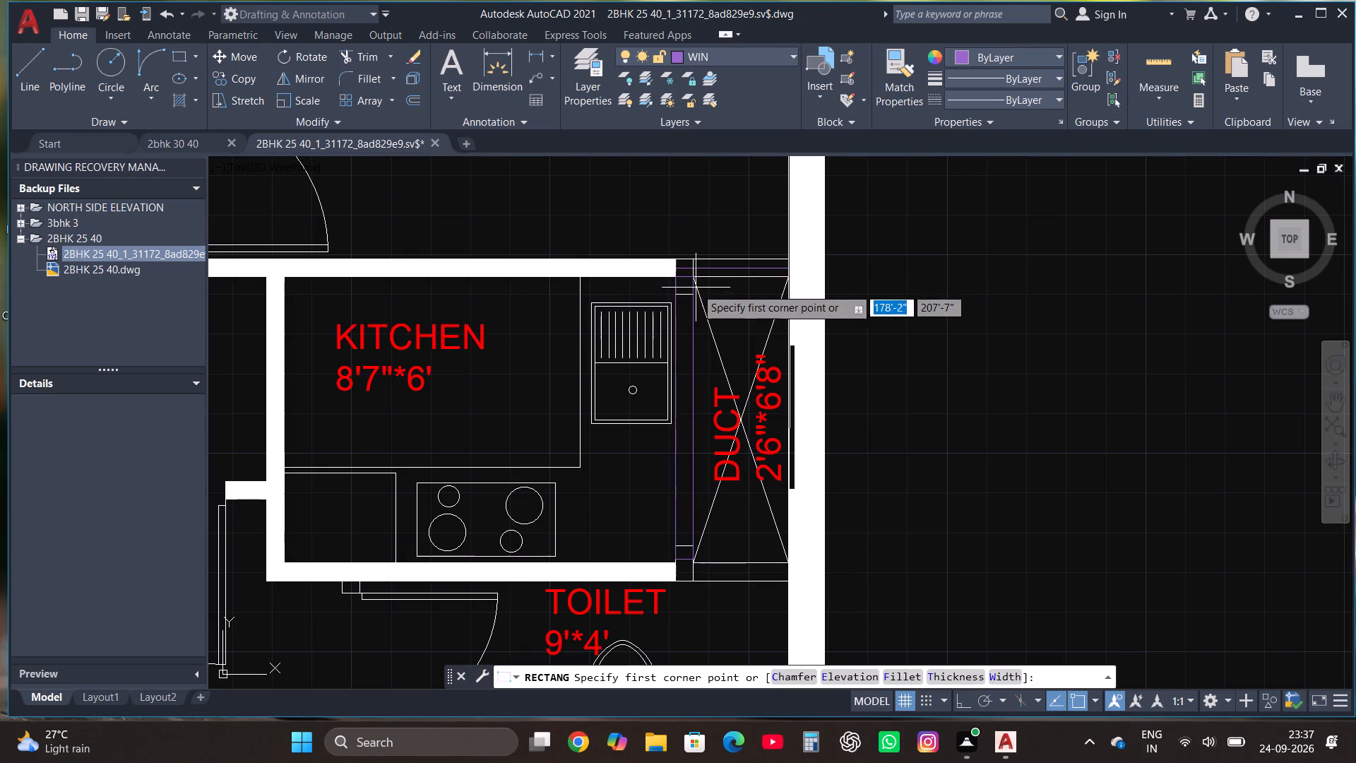
click(674, 278)
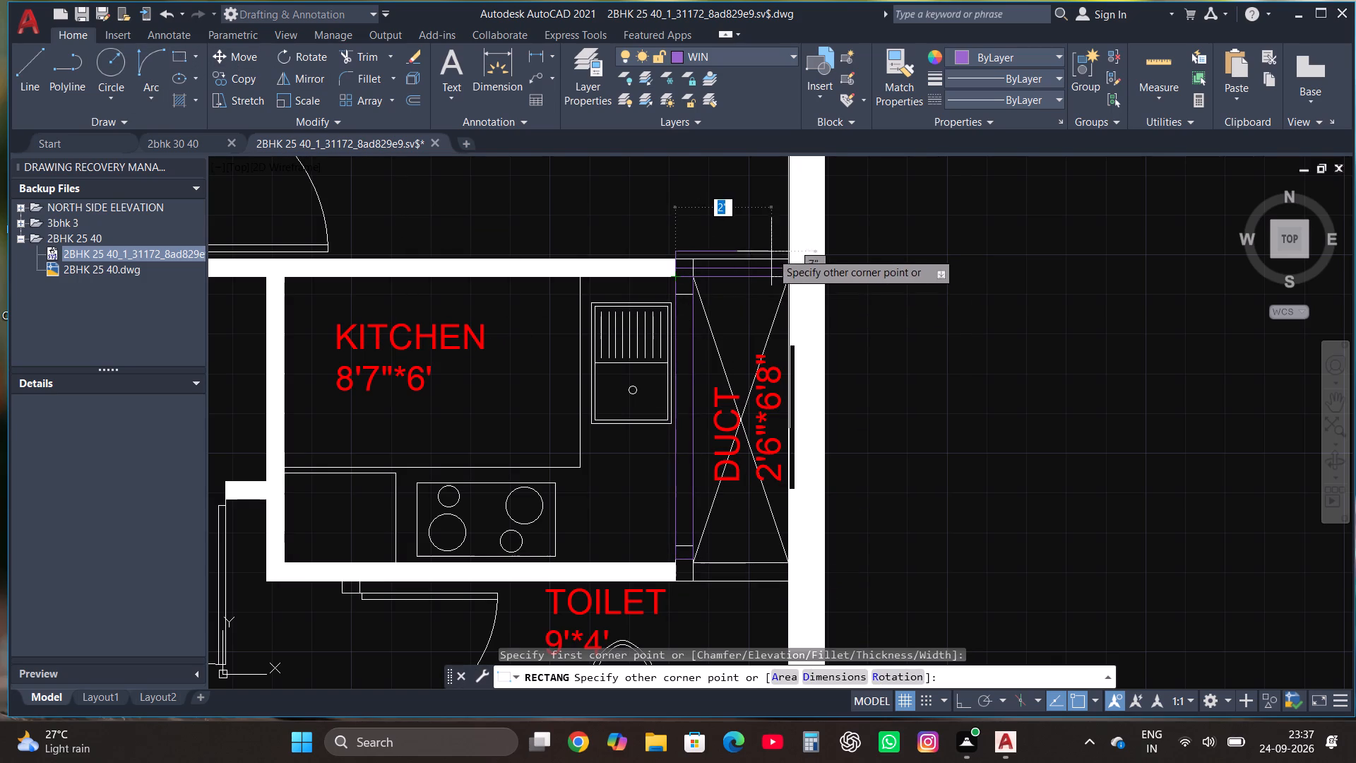
click(790, 258)
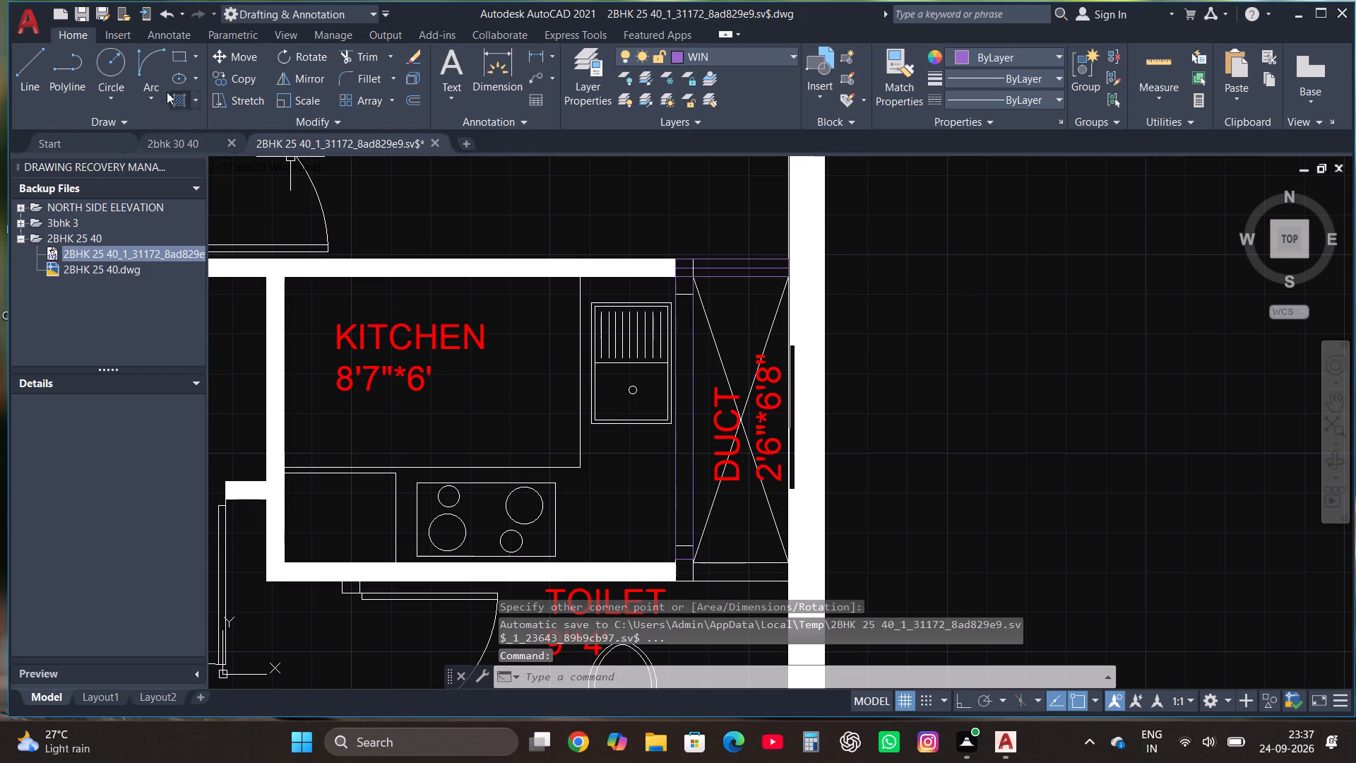
click(177, 53)
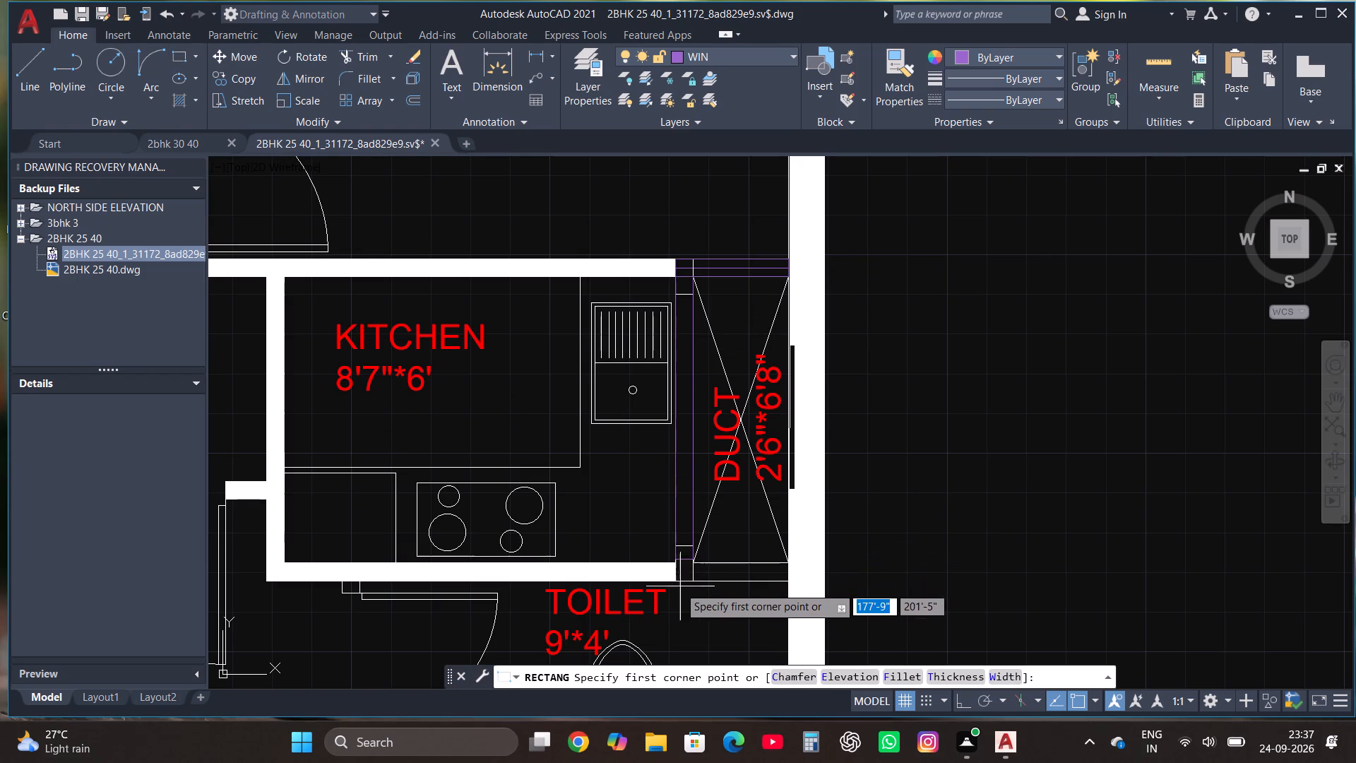
click(678, 581)
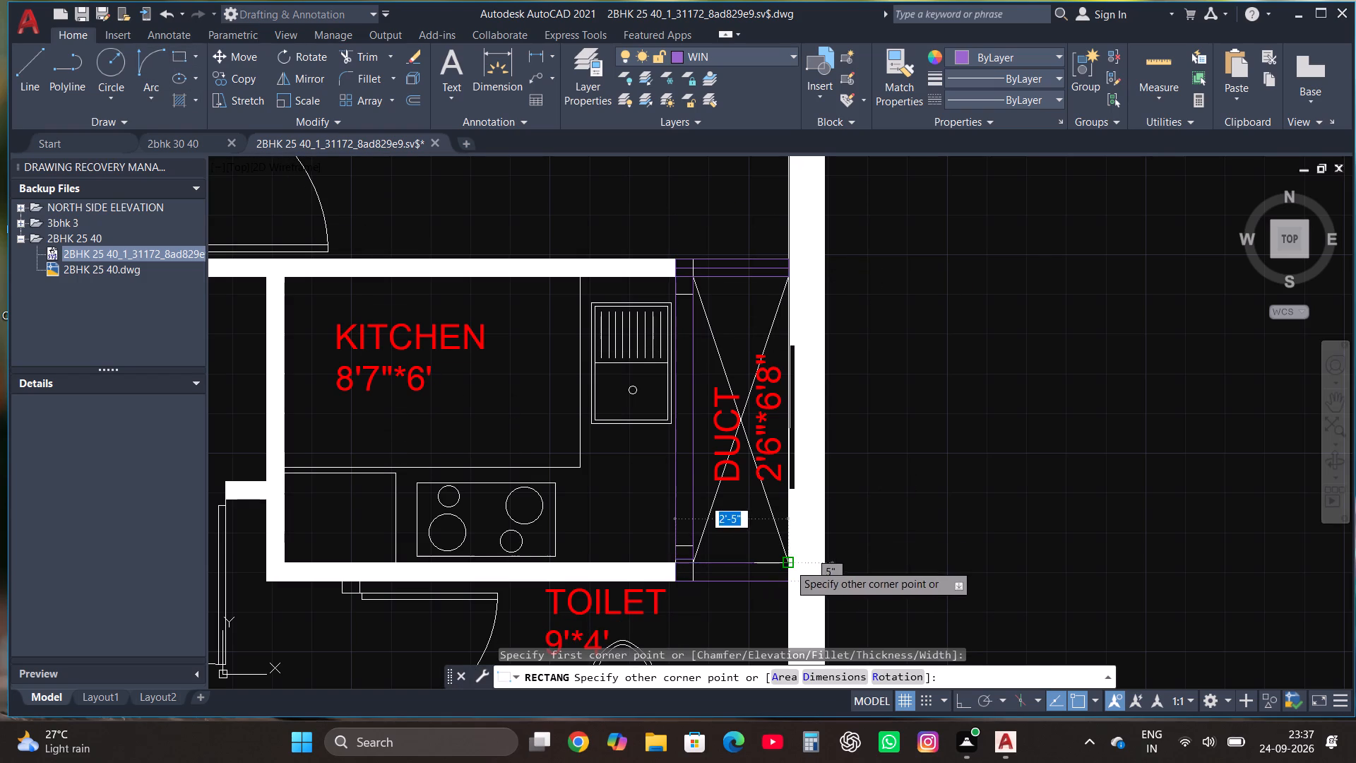
click(789, 564)
key(Escape)
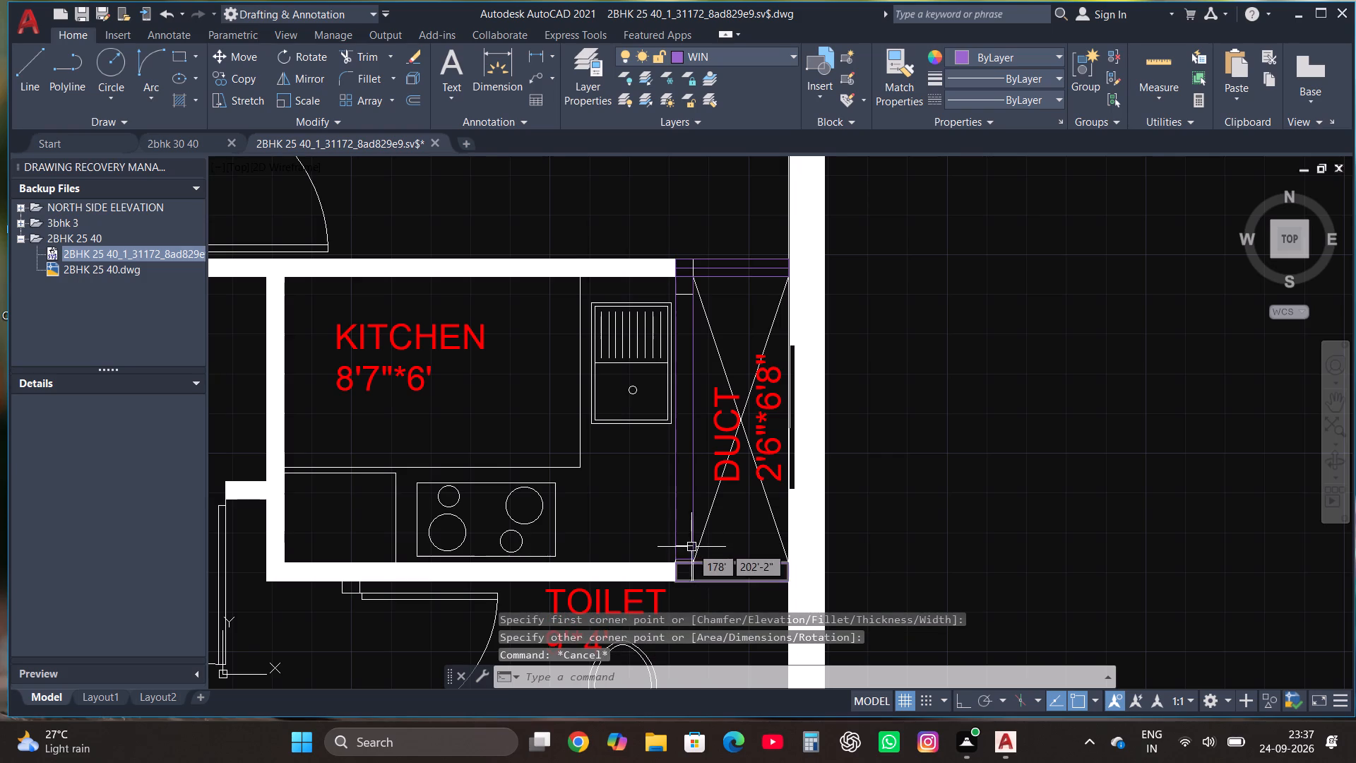
Delete the leftover white wall outline at the south end of the wall strip between the kitchen and the duct.
click(690, 547)
scroll(689, 548, up, 4)
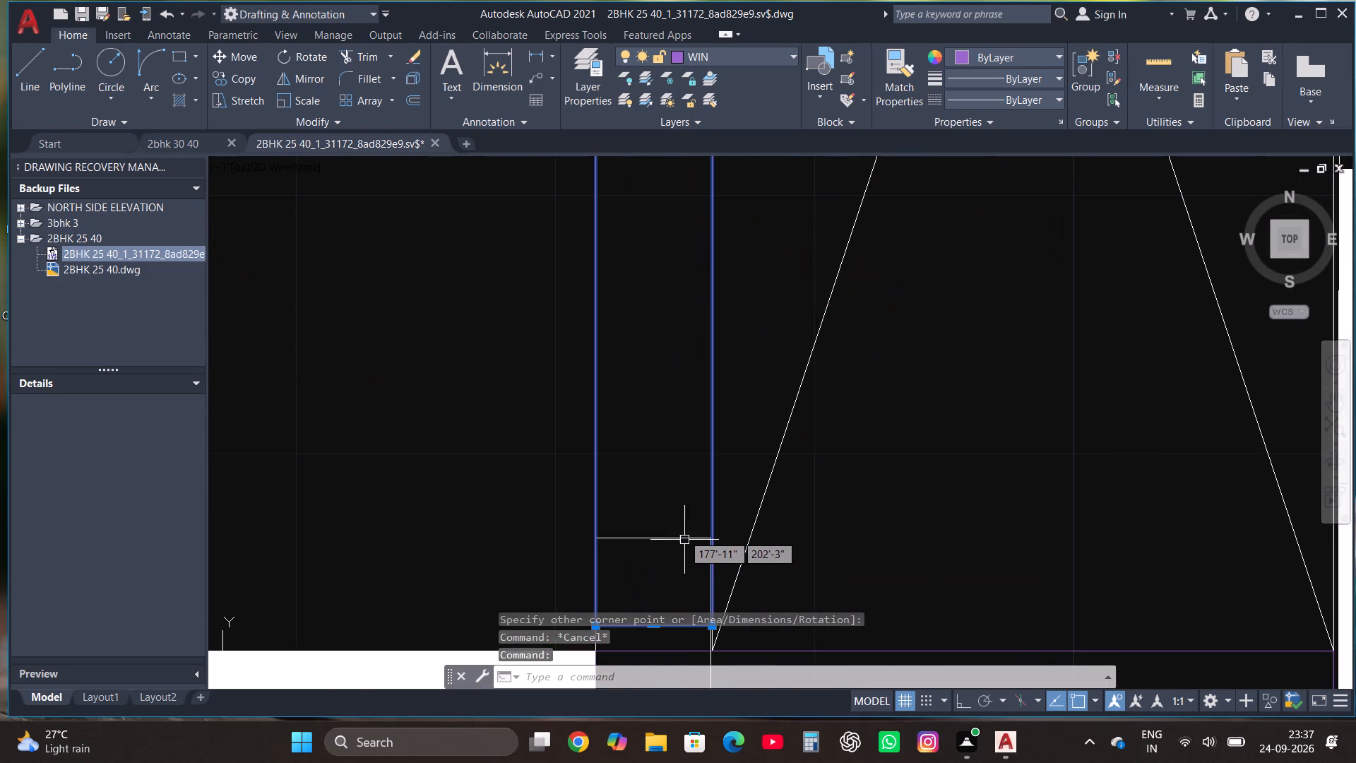
click(683, 534)
click(683, 538)
key(Escape)
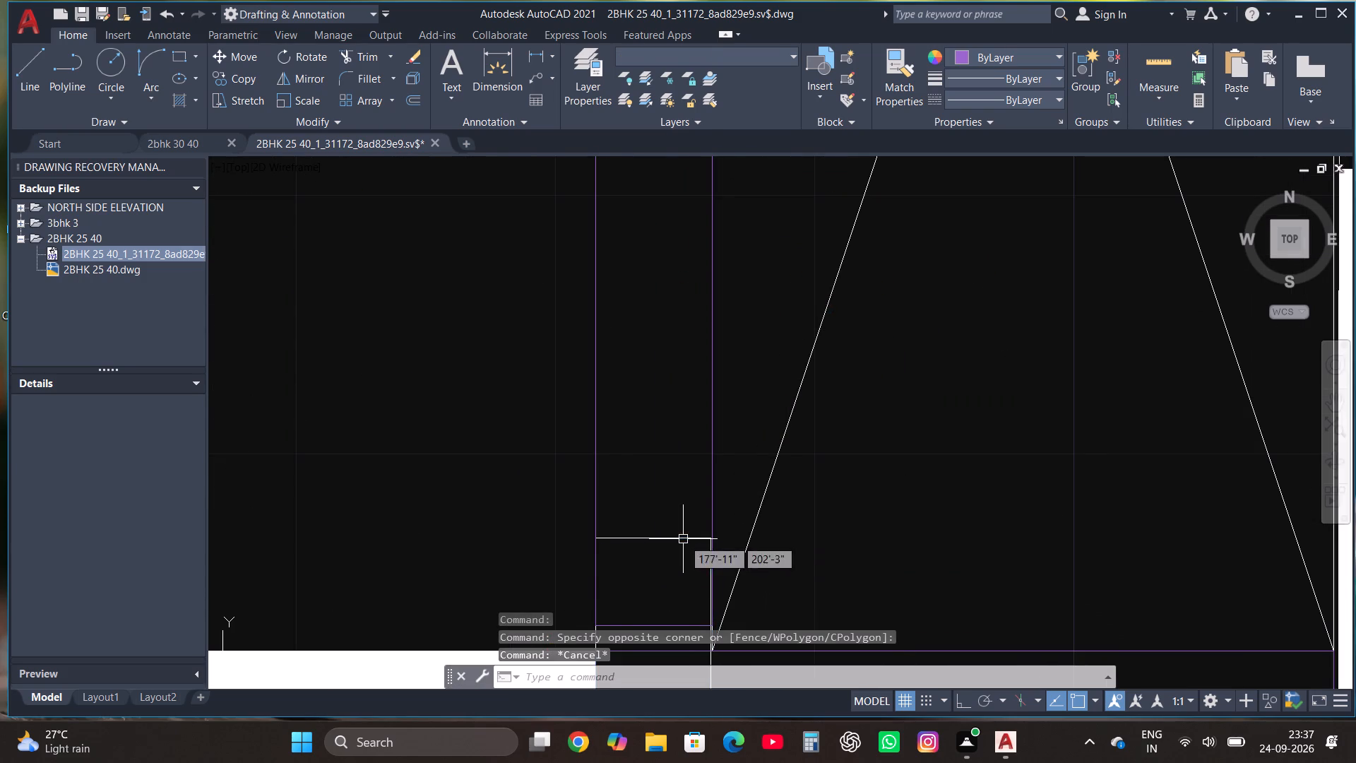
click(683, 539)
scroll(683, 539, down, 3)
key(Delete)
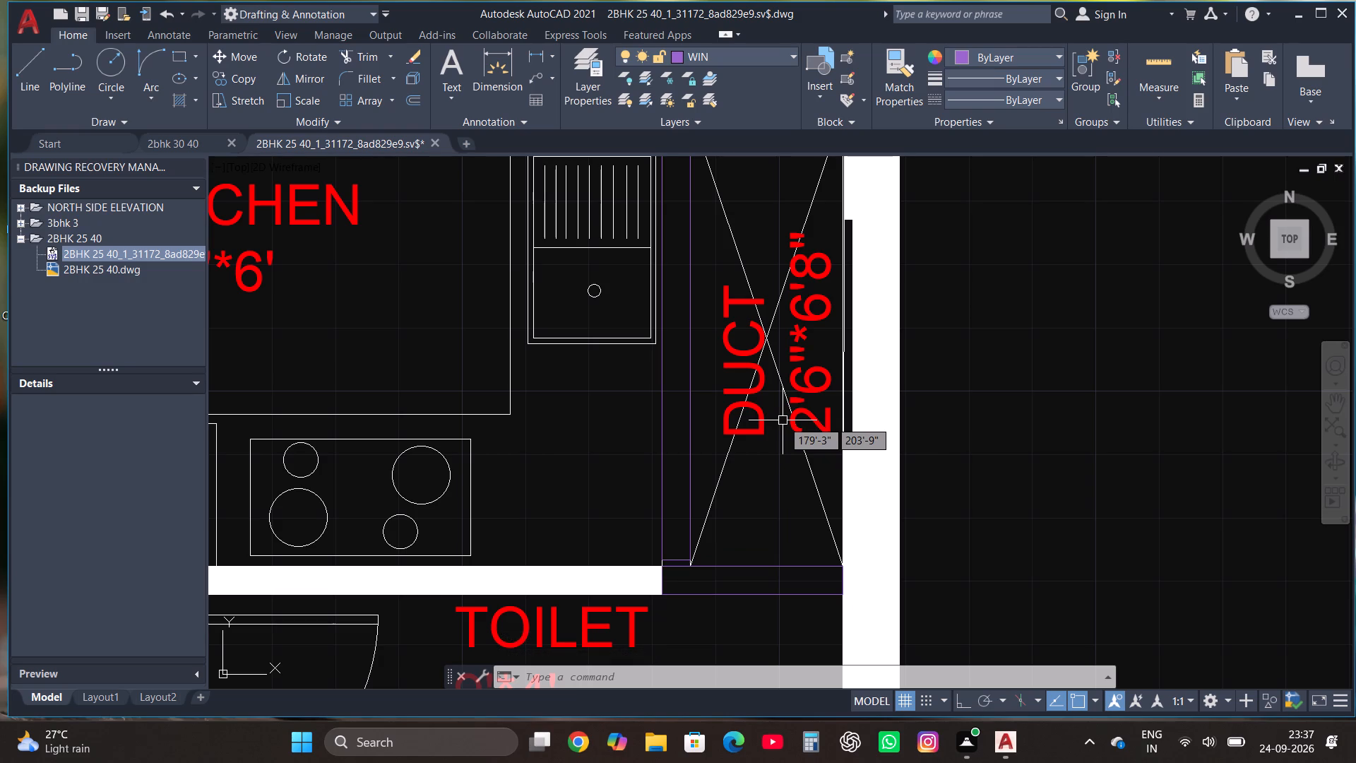
Make layer 0 current and add the multiline text HOUSE PLAN SOUTH FACE below the MAIN ENTRY label.
scroll(759, 409, down, 1)
scroll(898, 443, down, 1)
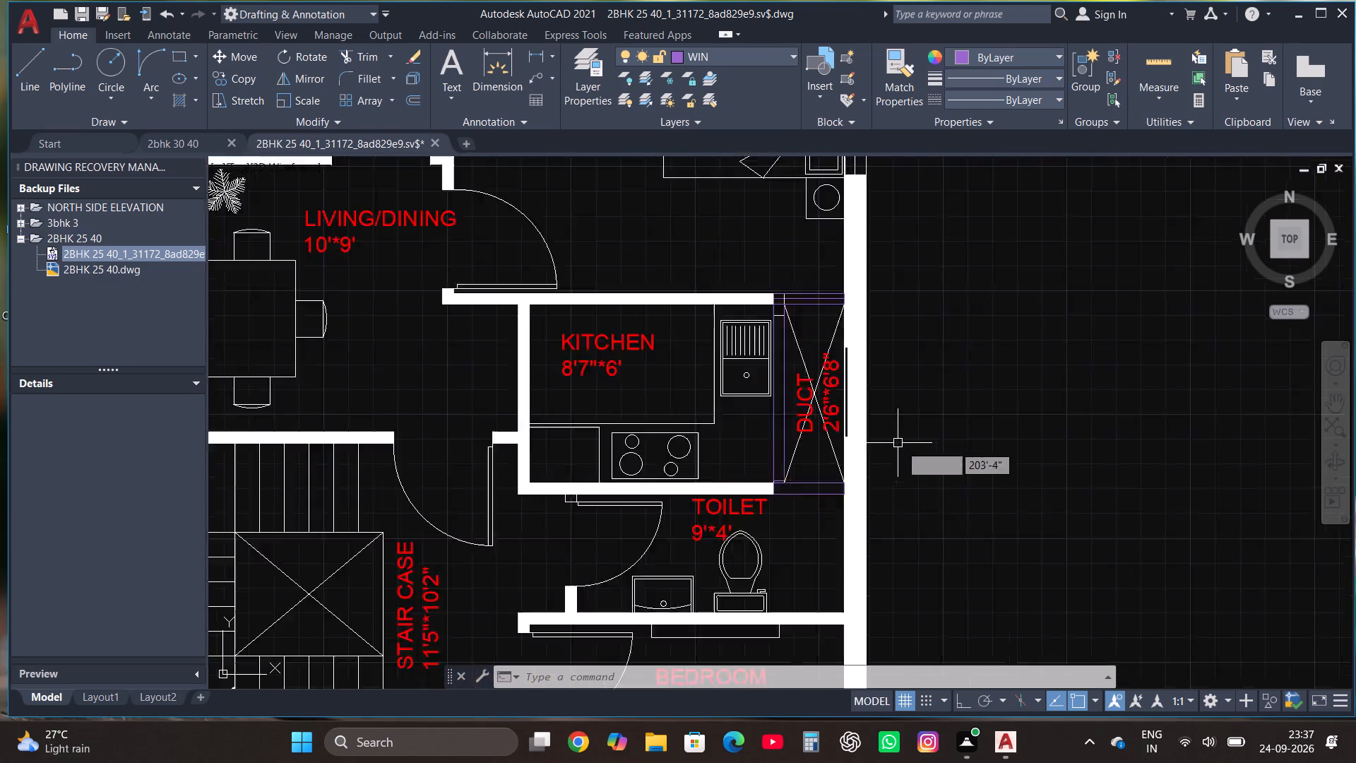
scroll(901, 444, down, 2)
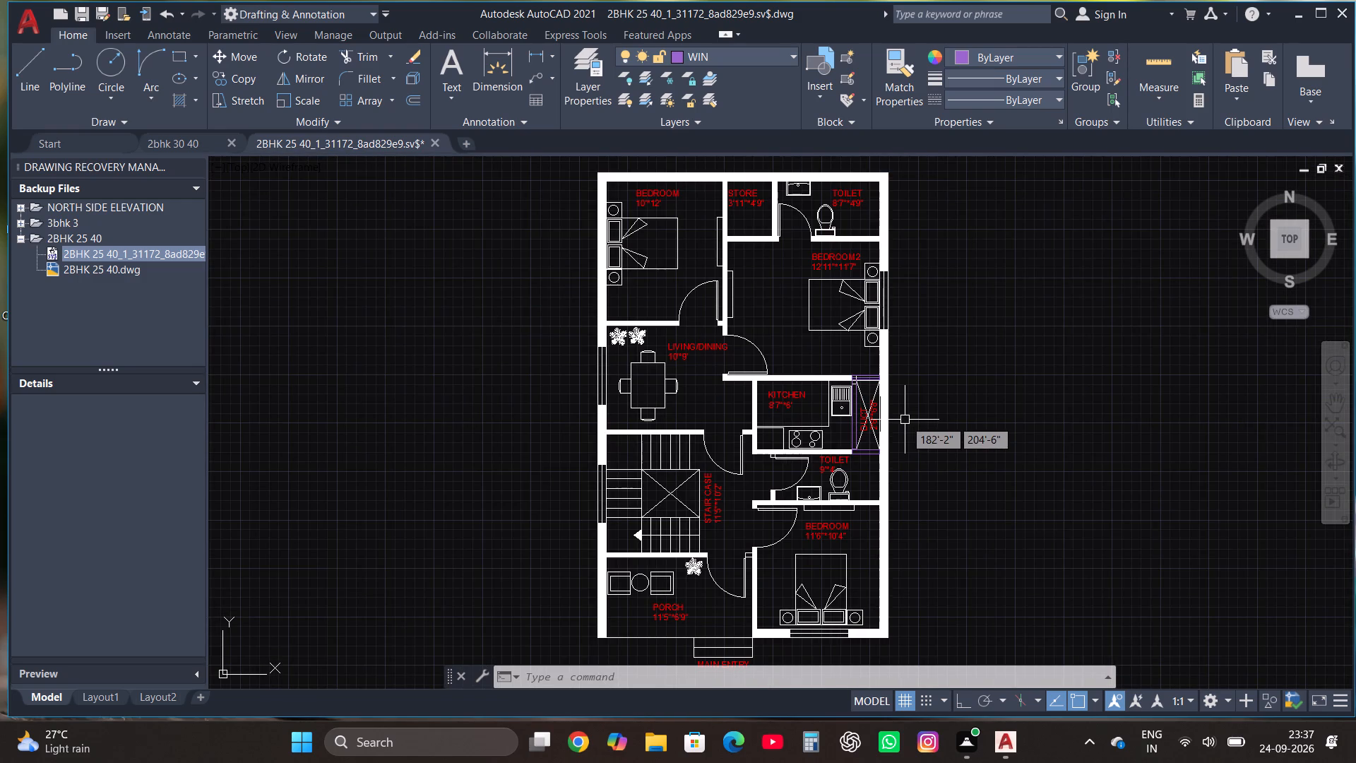
scroll(905, 420, down, 2)
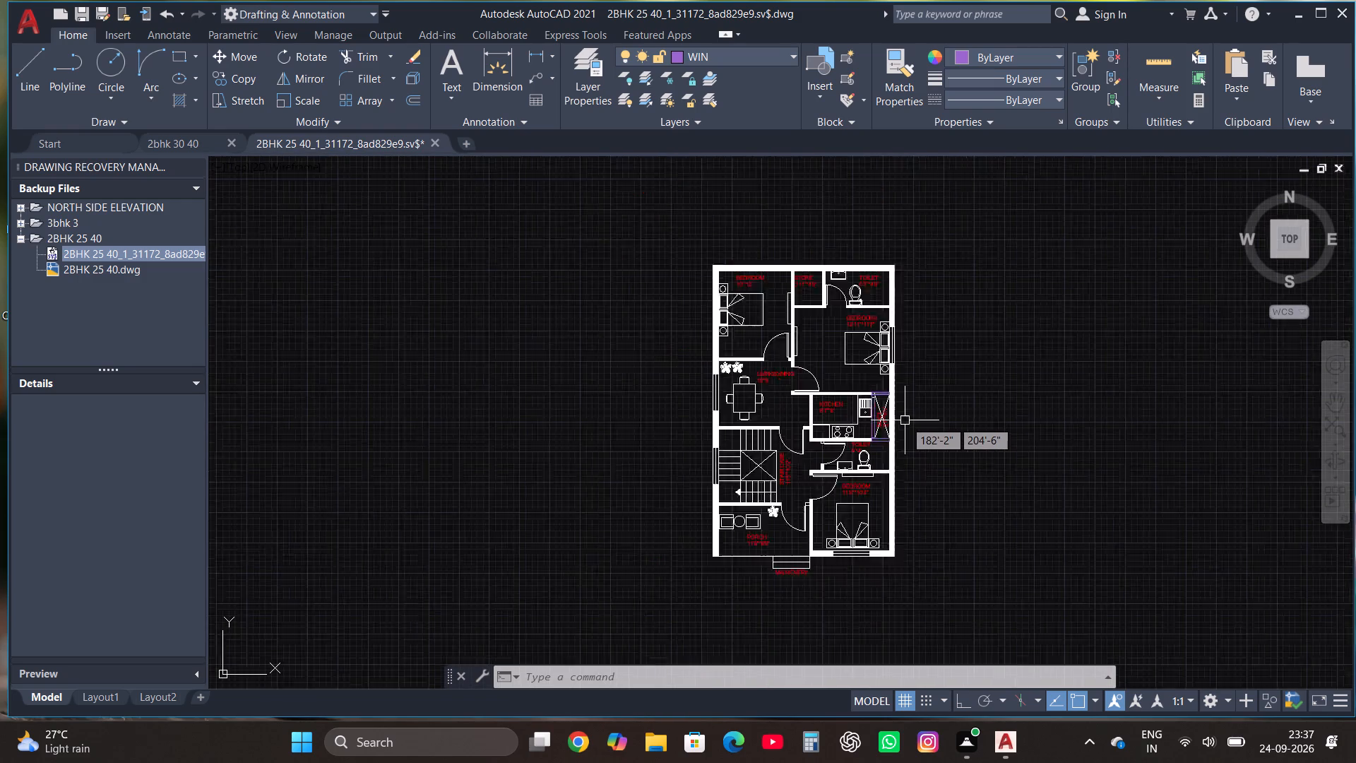
scroll(789, 532, up, 2)
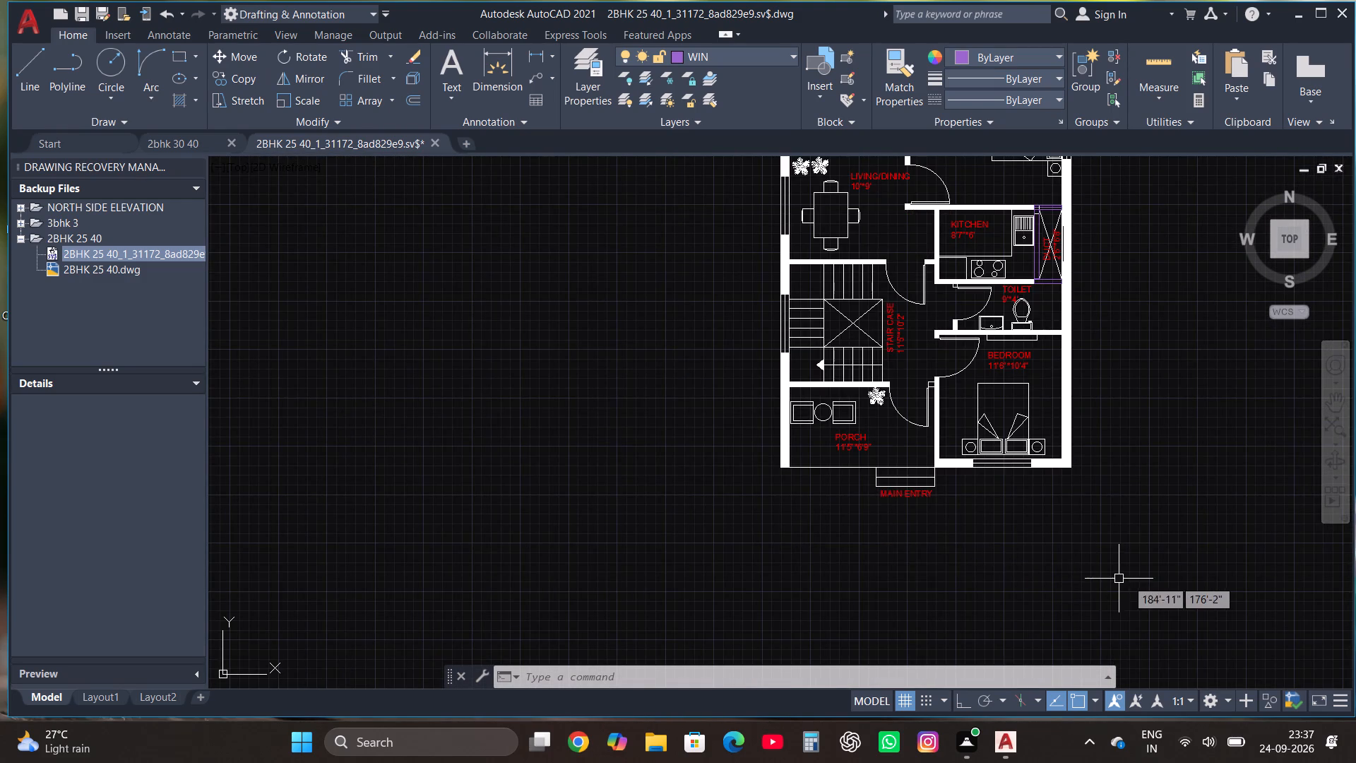
scroll(1128, 579, up, 1)
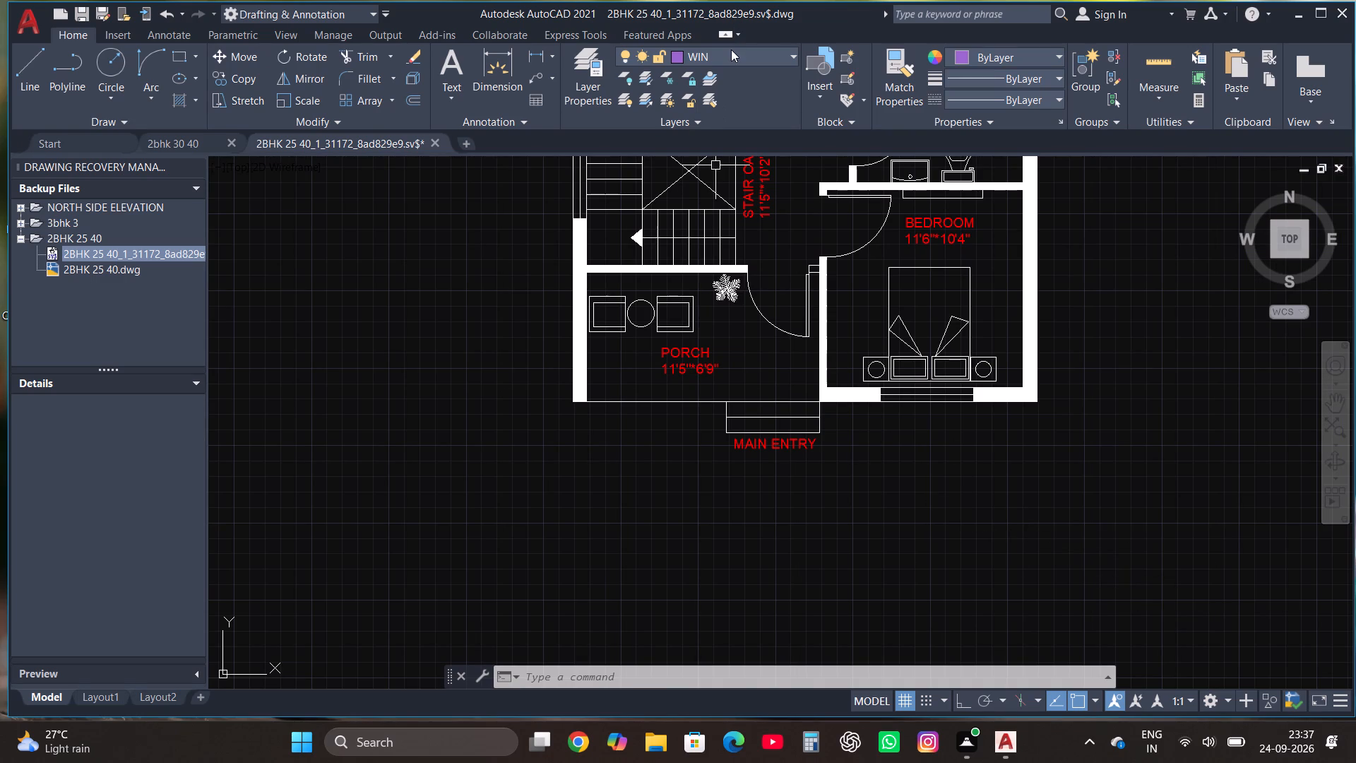
click(731, 49)
click(705, 81)
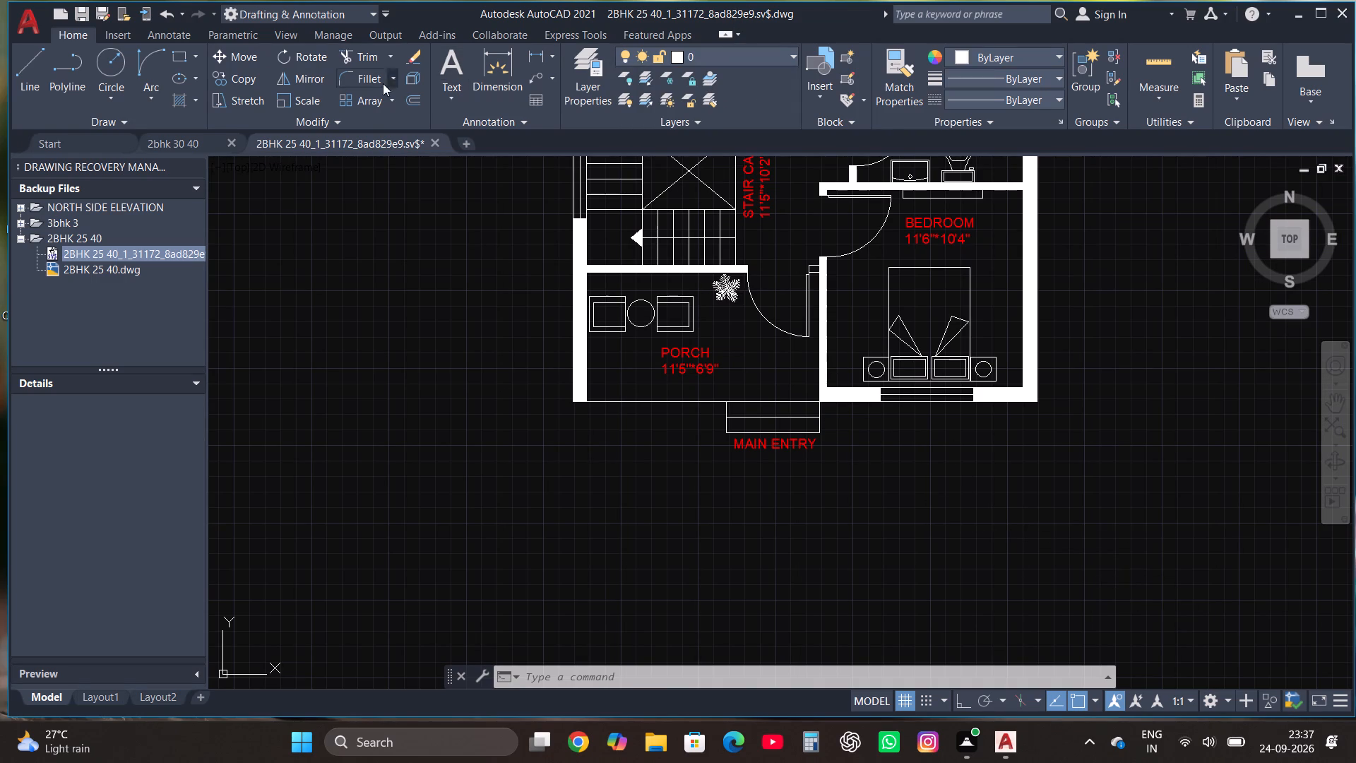
click(448, 57)
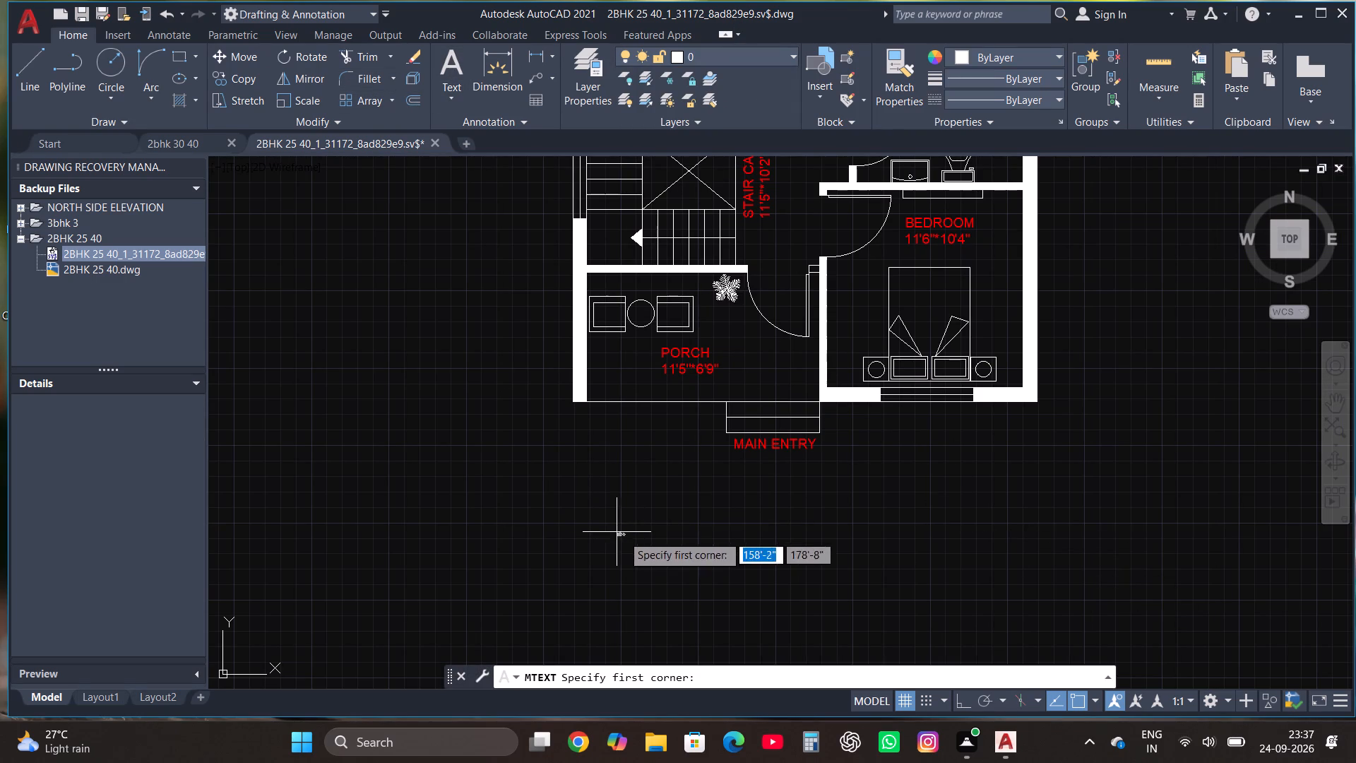
click(600, 557)
click(1003, 483)
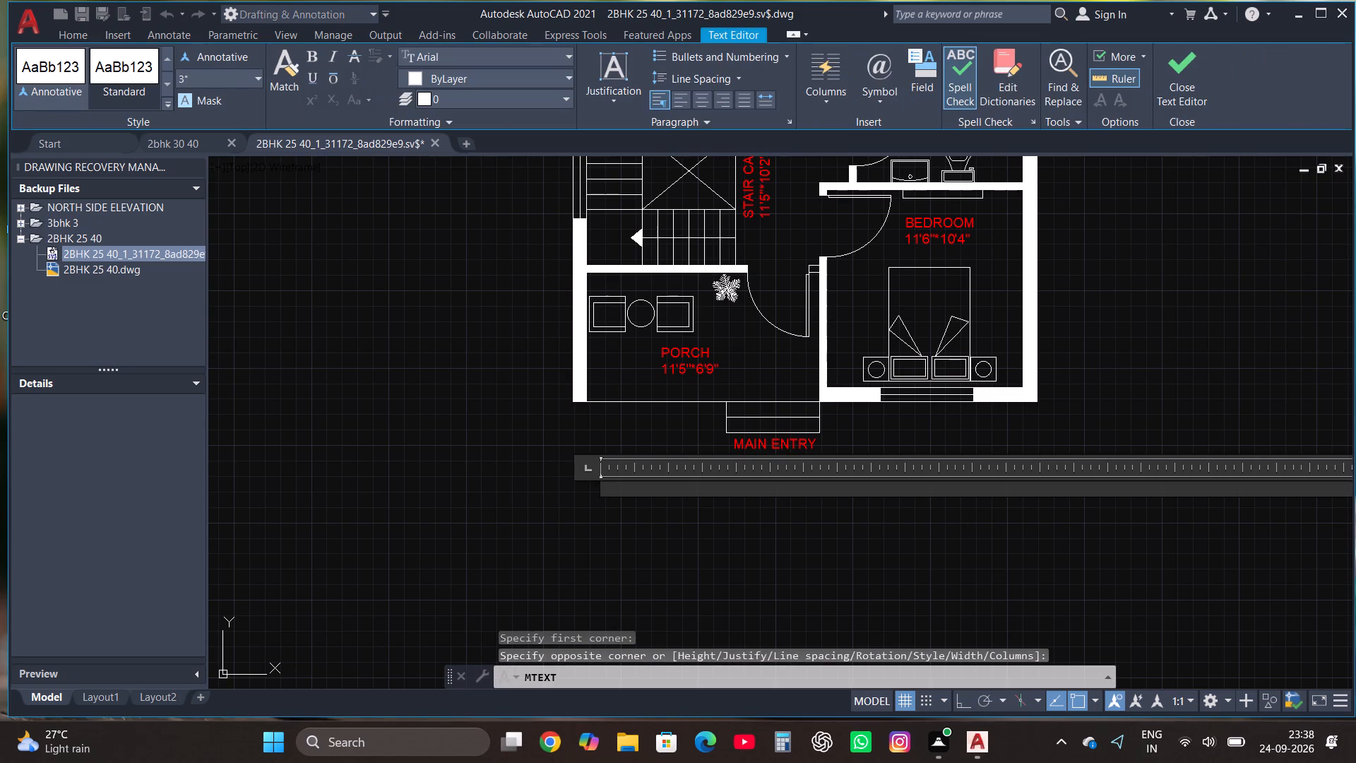
key(h)
text(OUSE PLAN)
key(space)
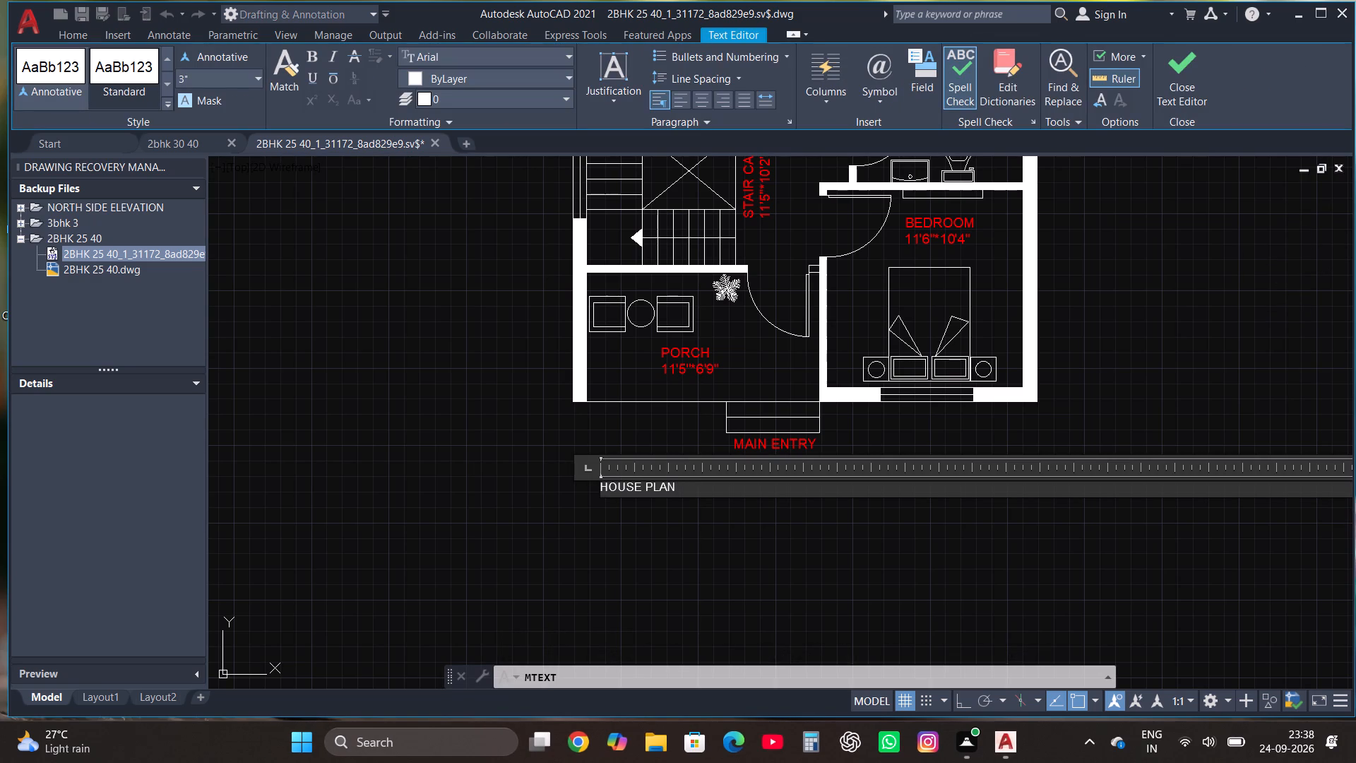
text(SOUTH)
key(space)
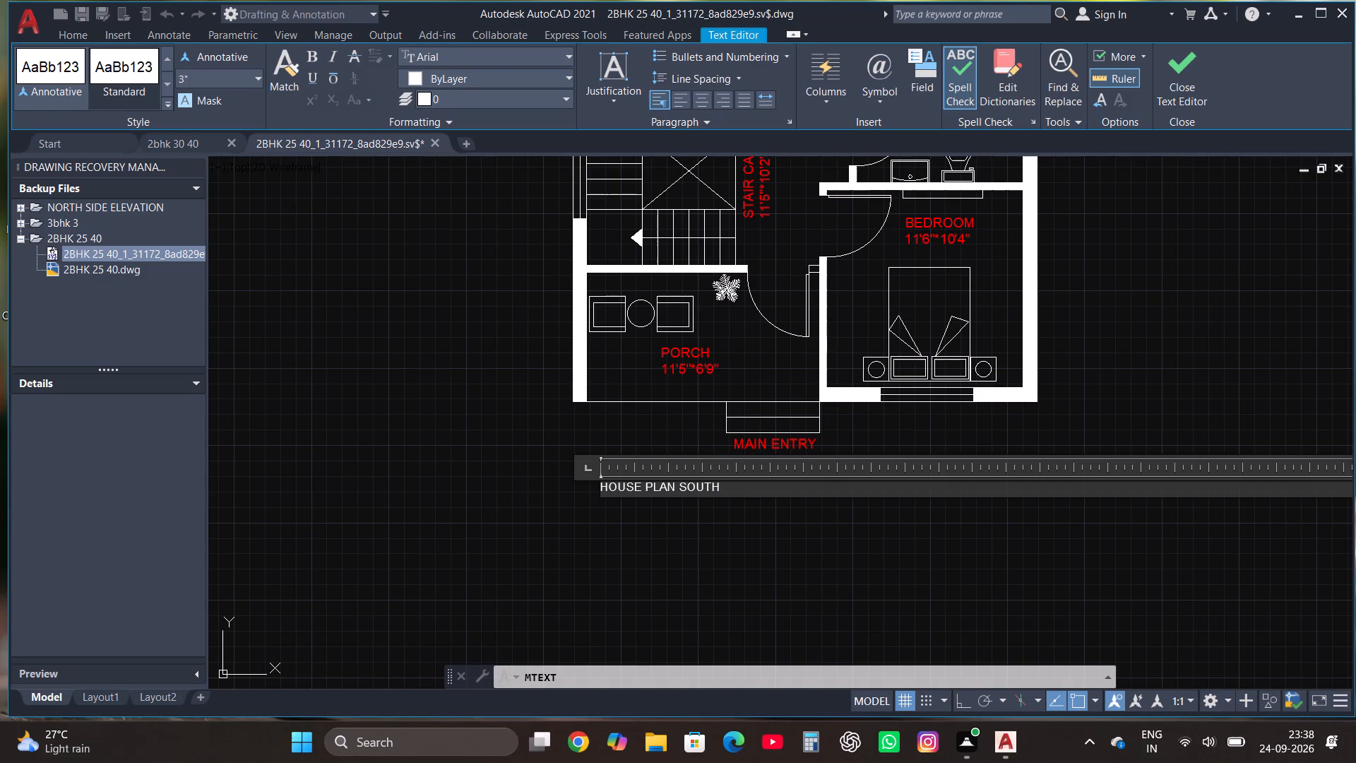
text(FACE)
click(1173, 69)
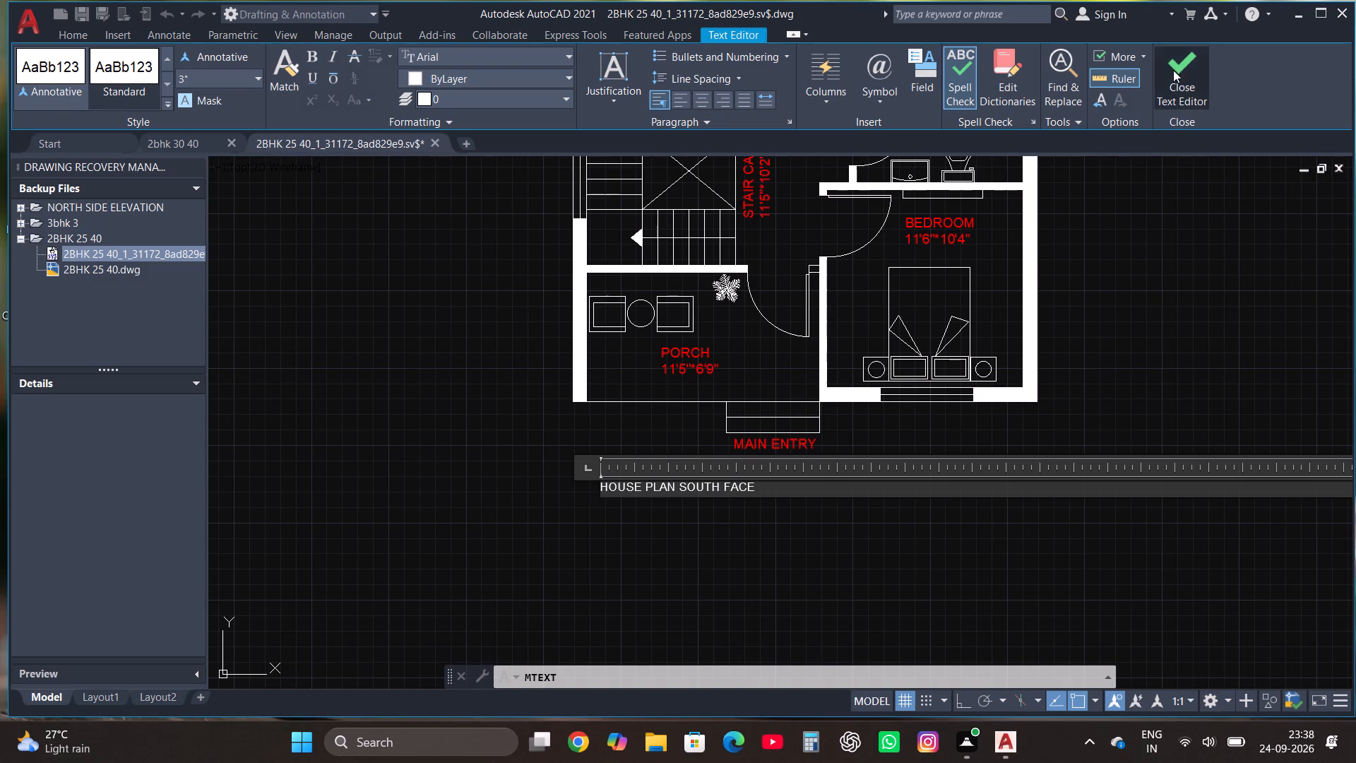
Scale the HOUSE PLAN SOUTH FACE title up from its left end until it is about as wide as the porch.
click(612, 485)
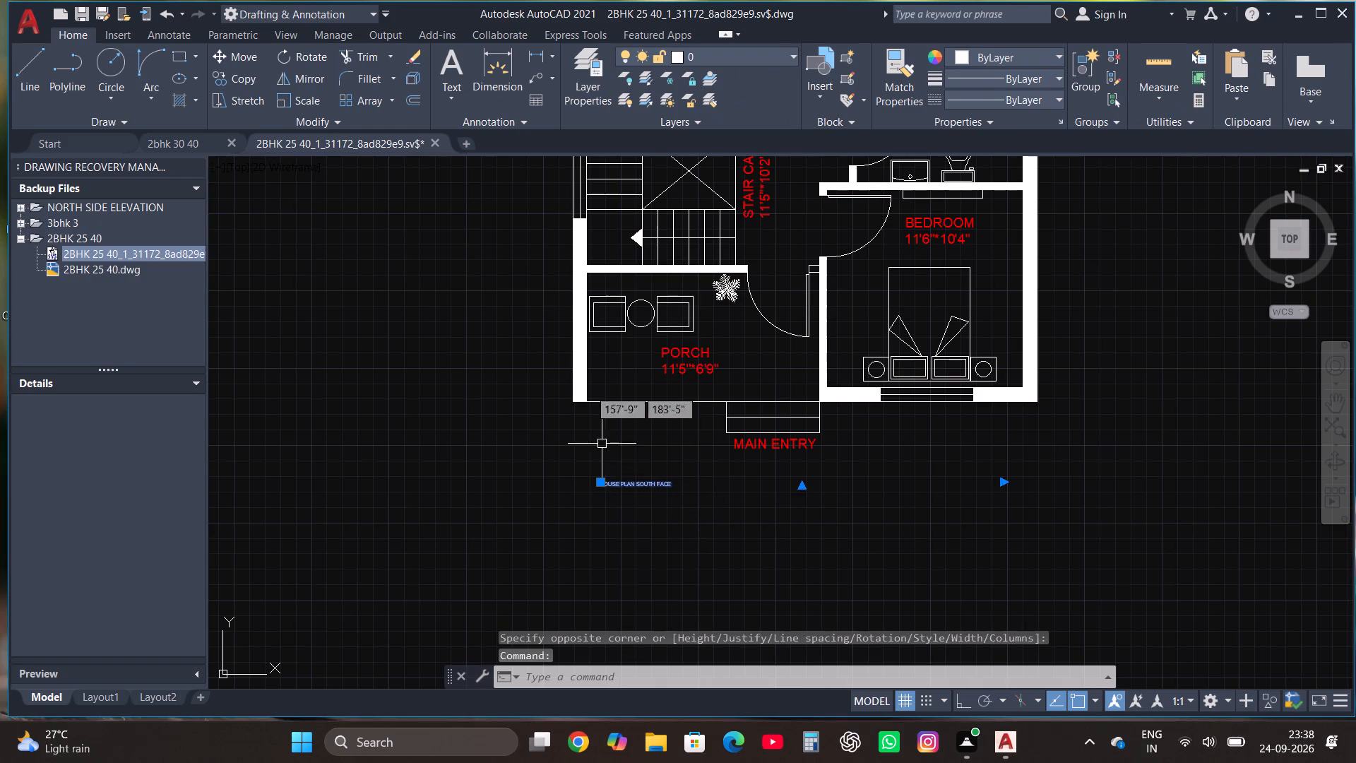
click(301, 96)
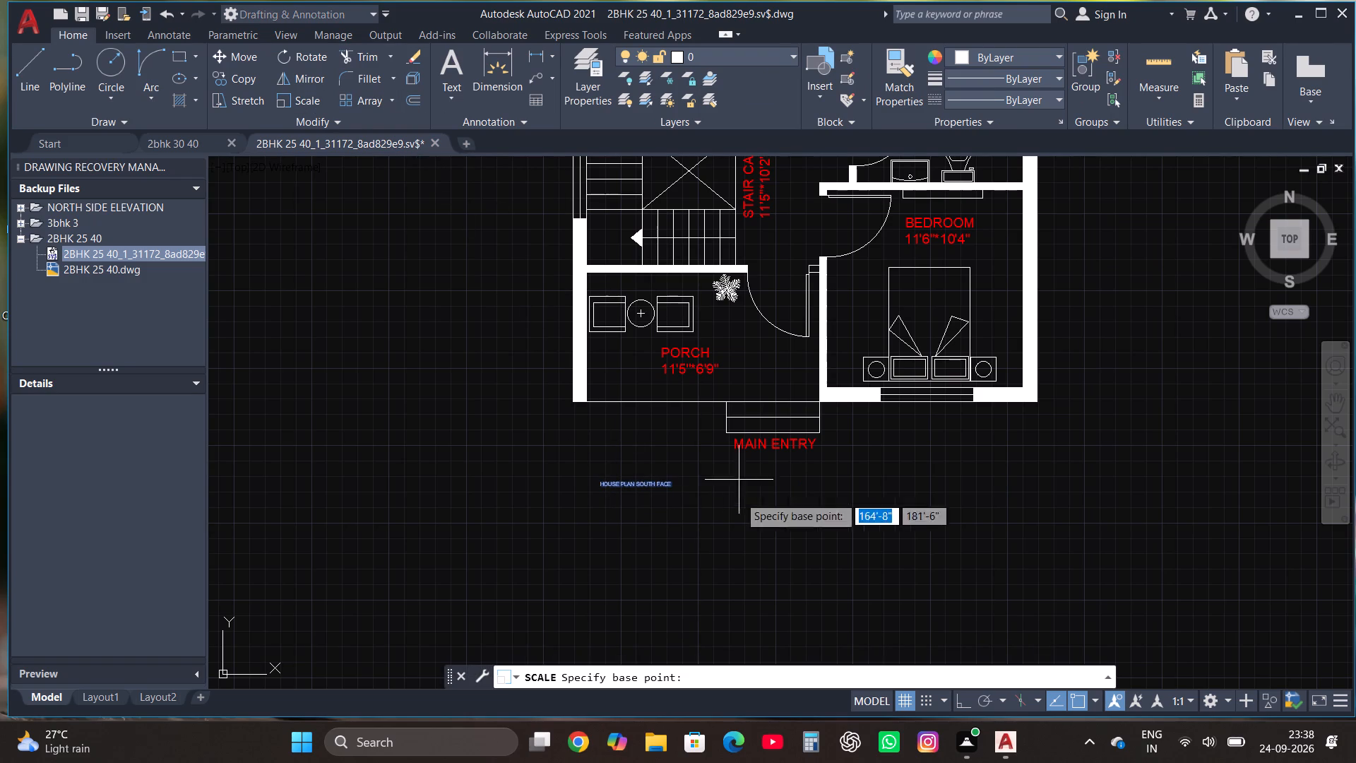
click(632, 491)
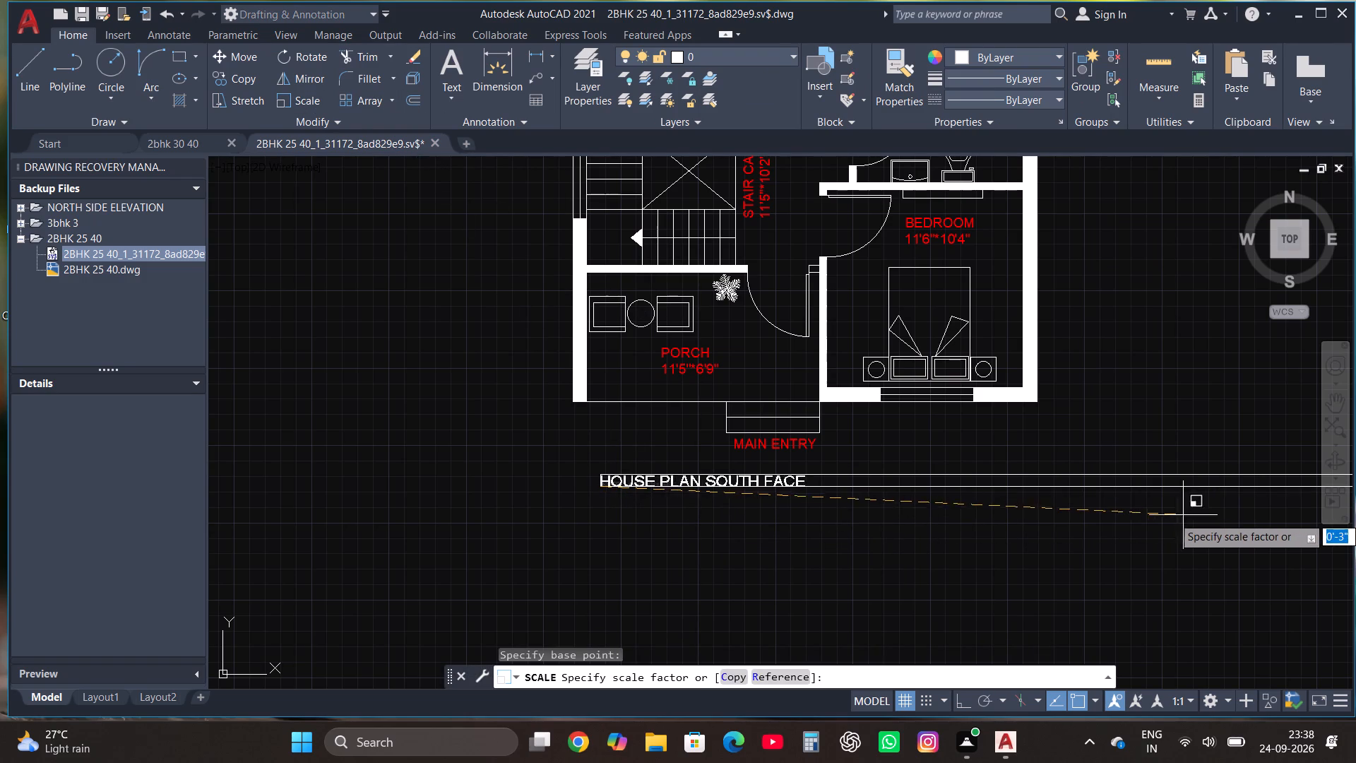
click(1274, 516)
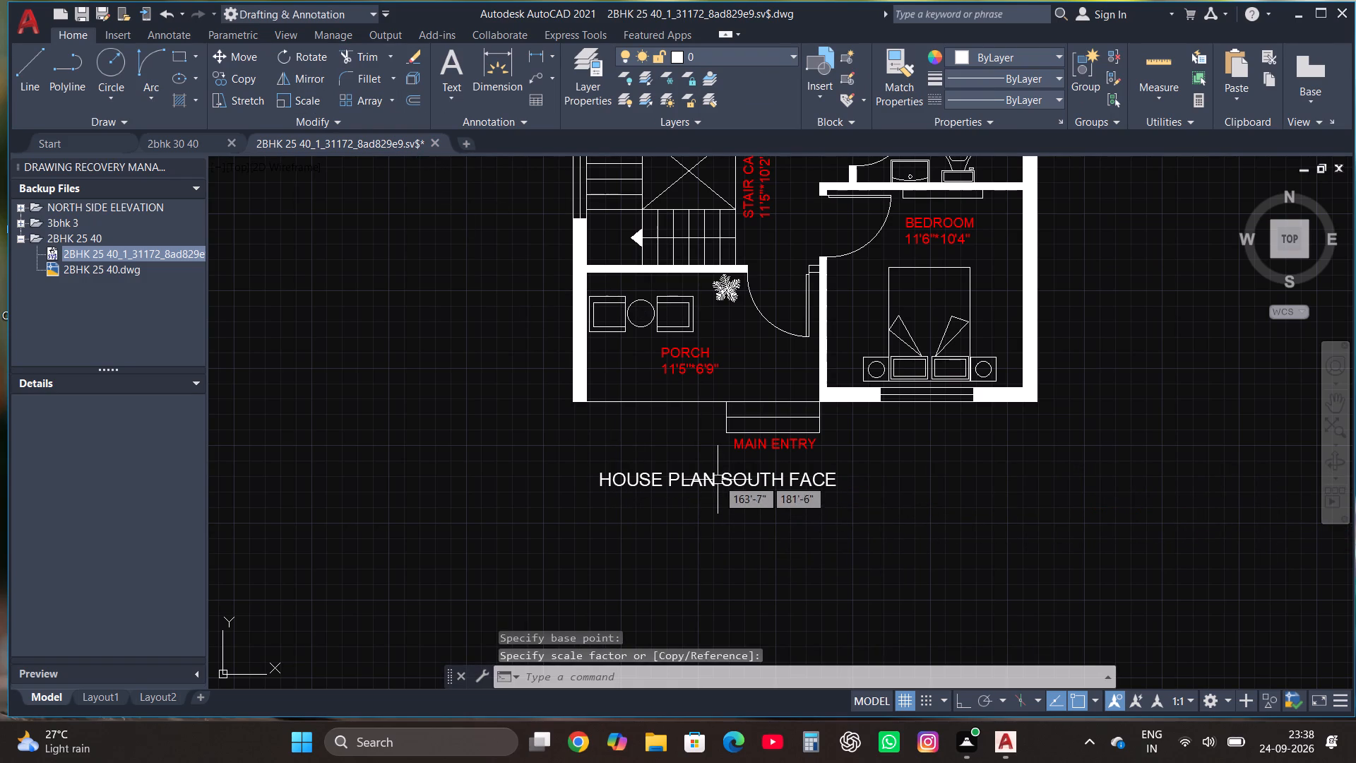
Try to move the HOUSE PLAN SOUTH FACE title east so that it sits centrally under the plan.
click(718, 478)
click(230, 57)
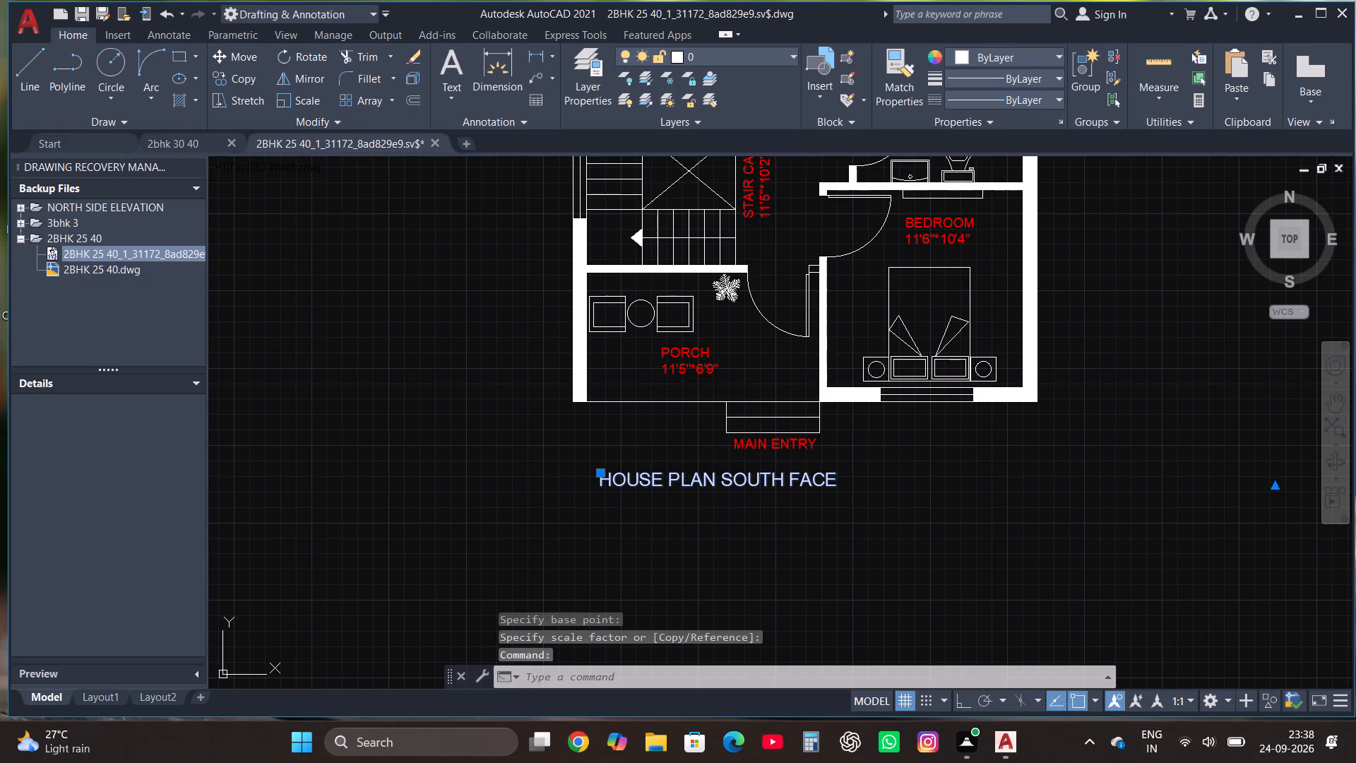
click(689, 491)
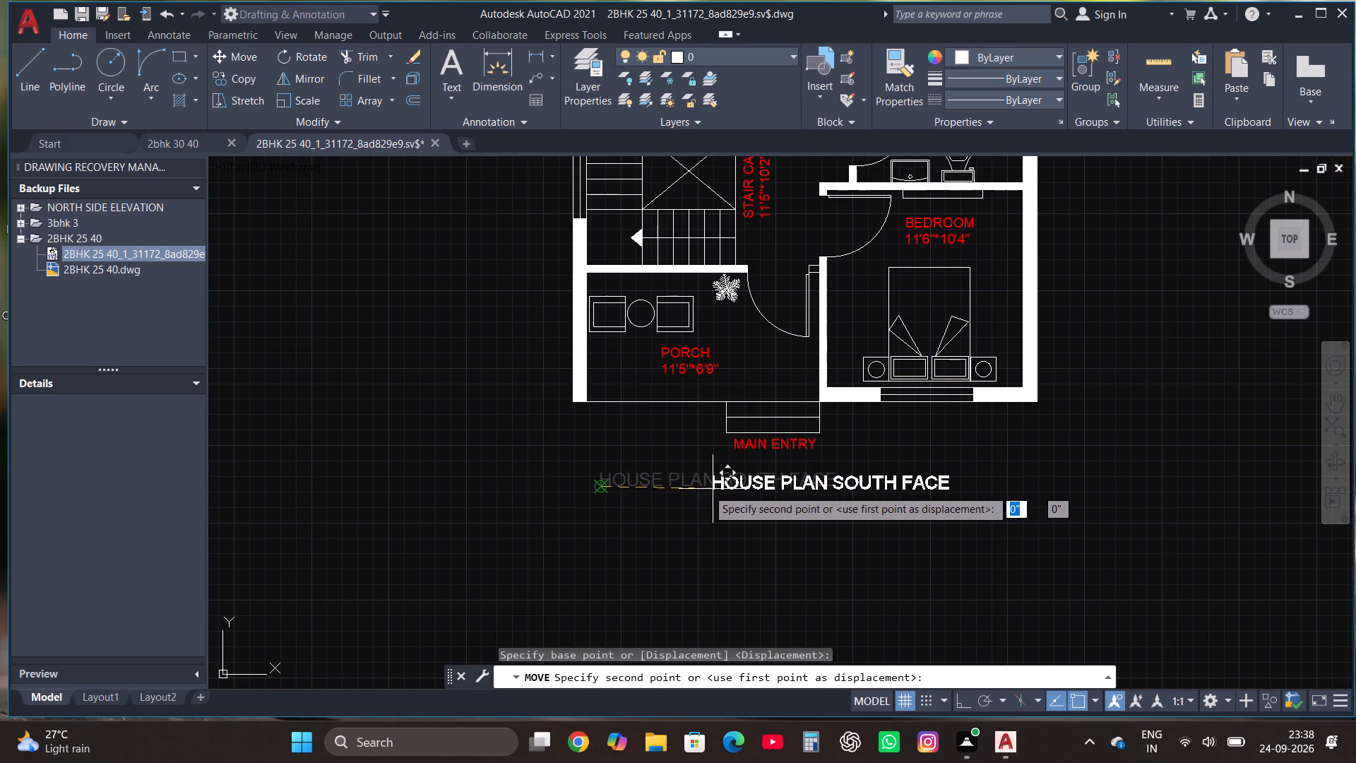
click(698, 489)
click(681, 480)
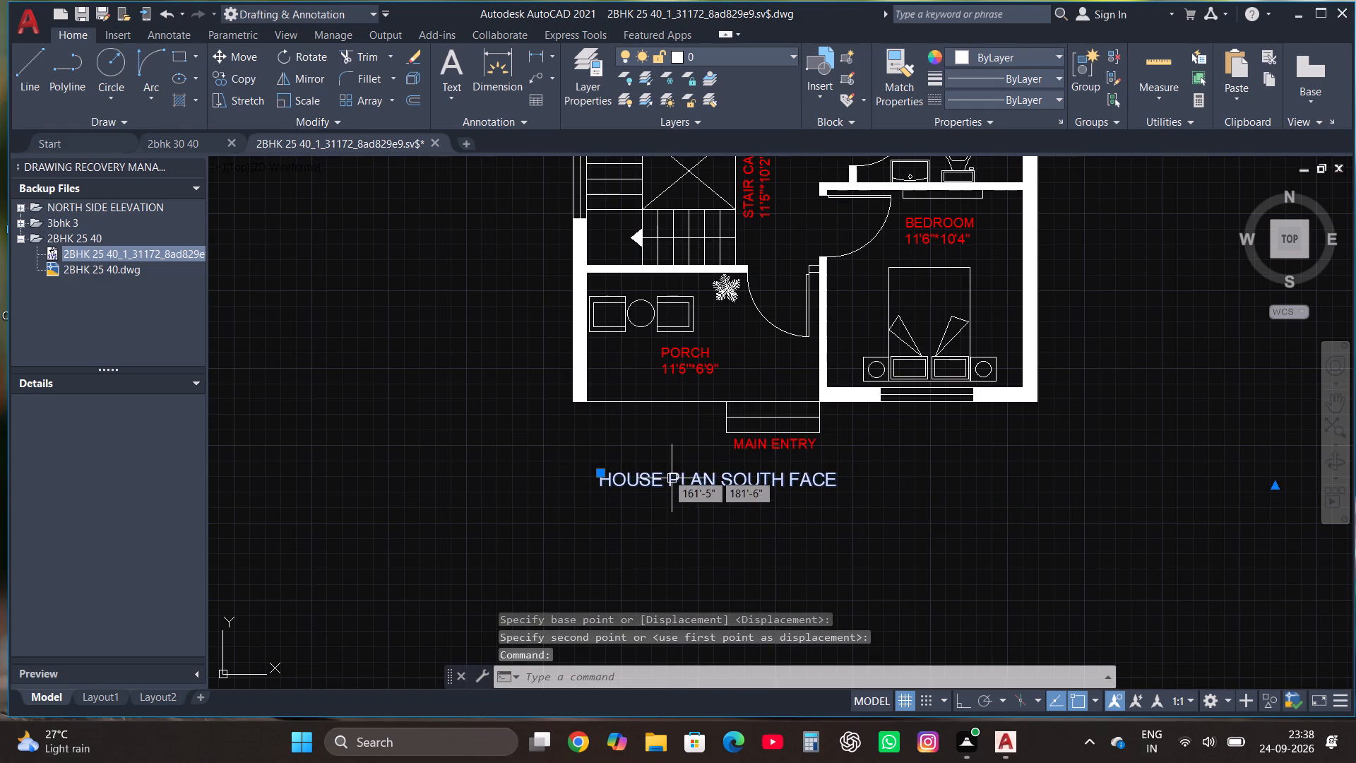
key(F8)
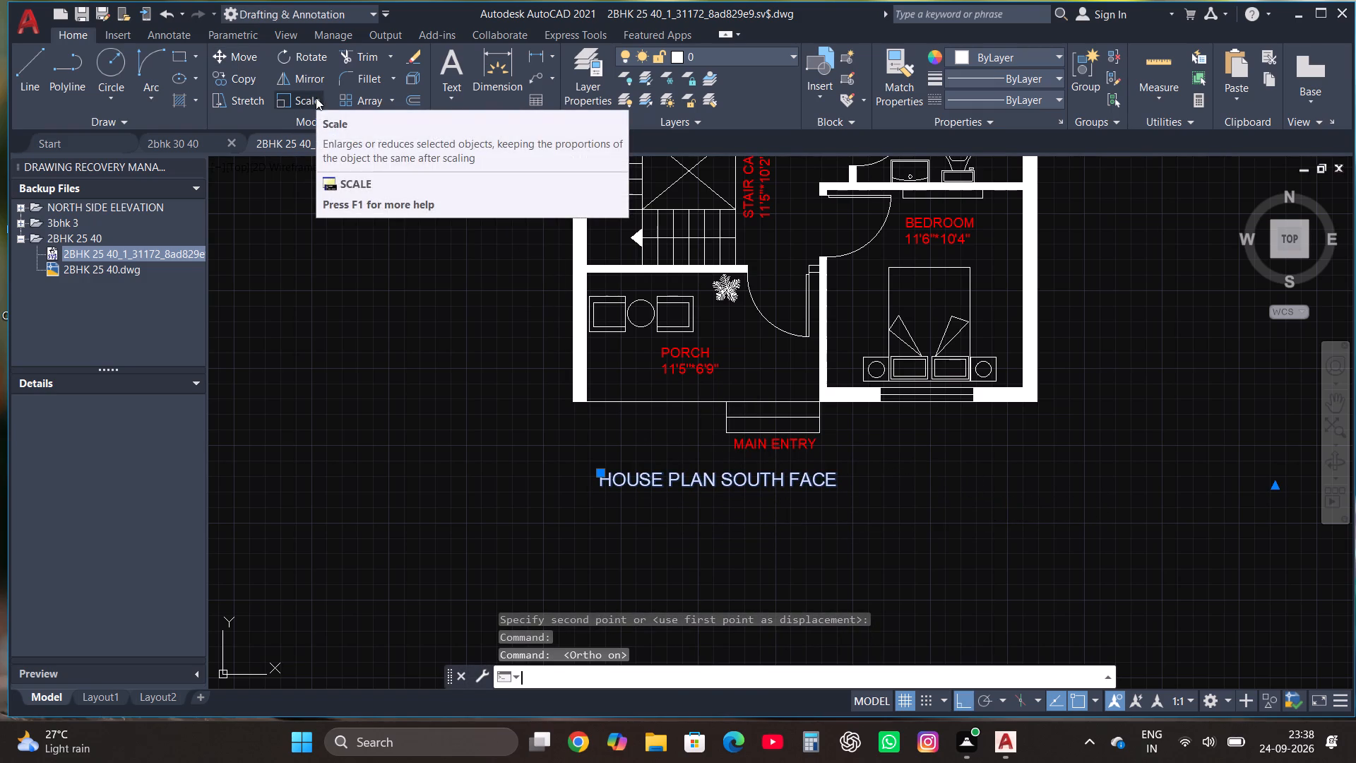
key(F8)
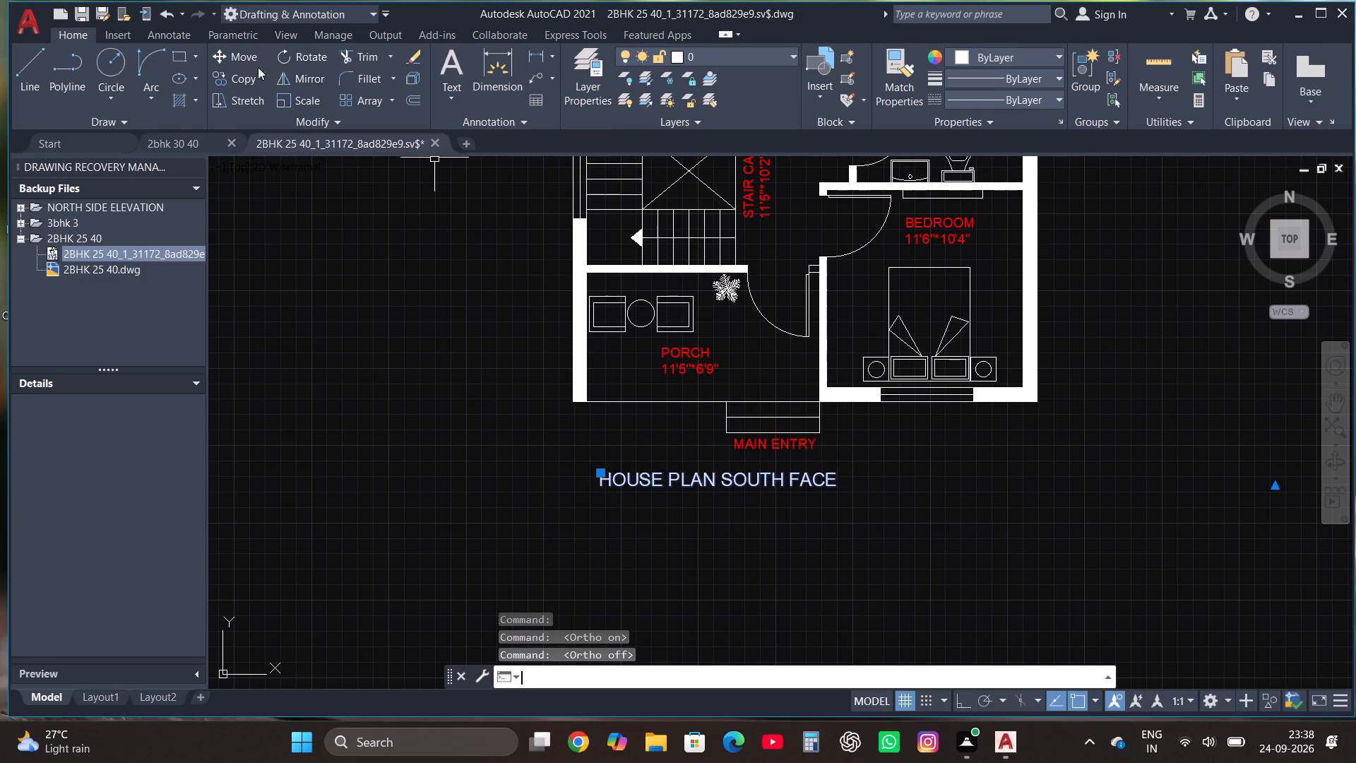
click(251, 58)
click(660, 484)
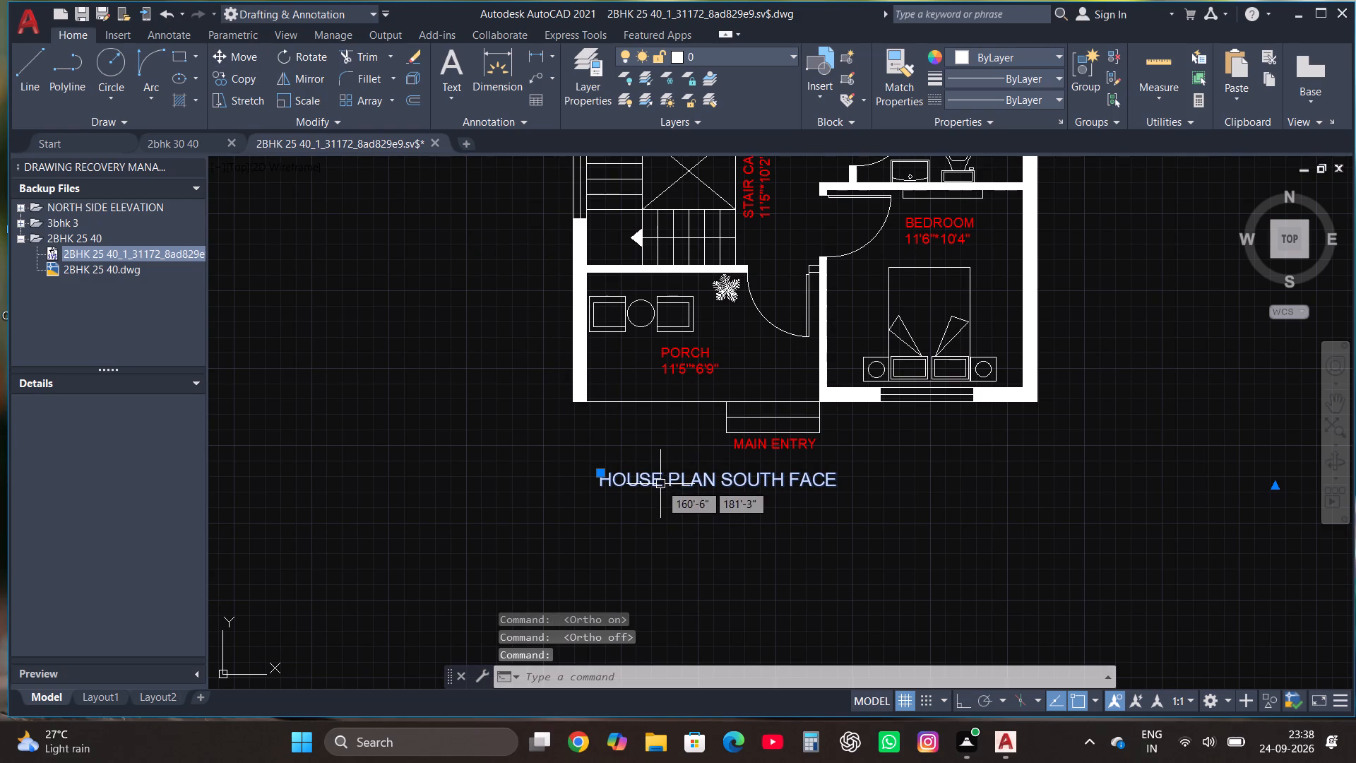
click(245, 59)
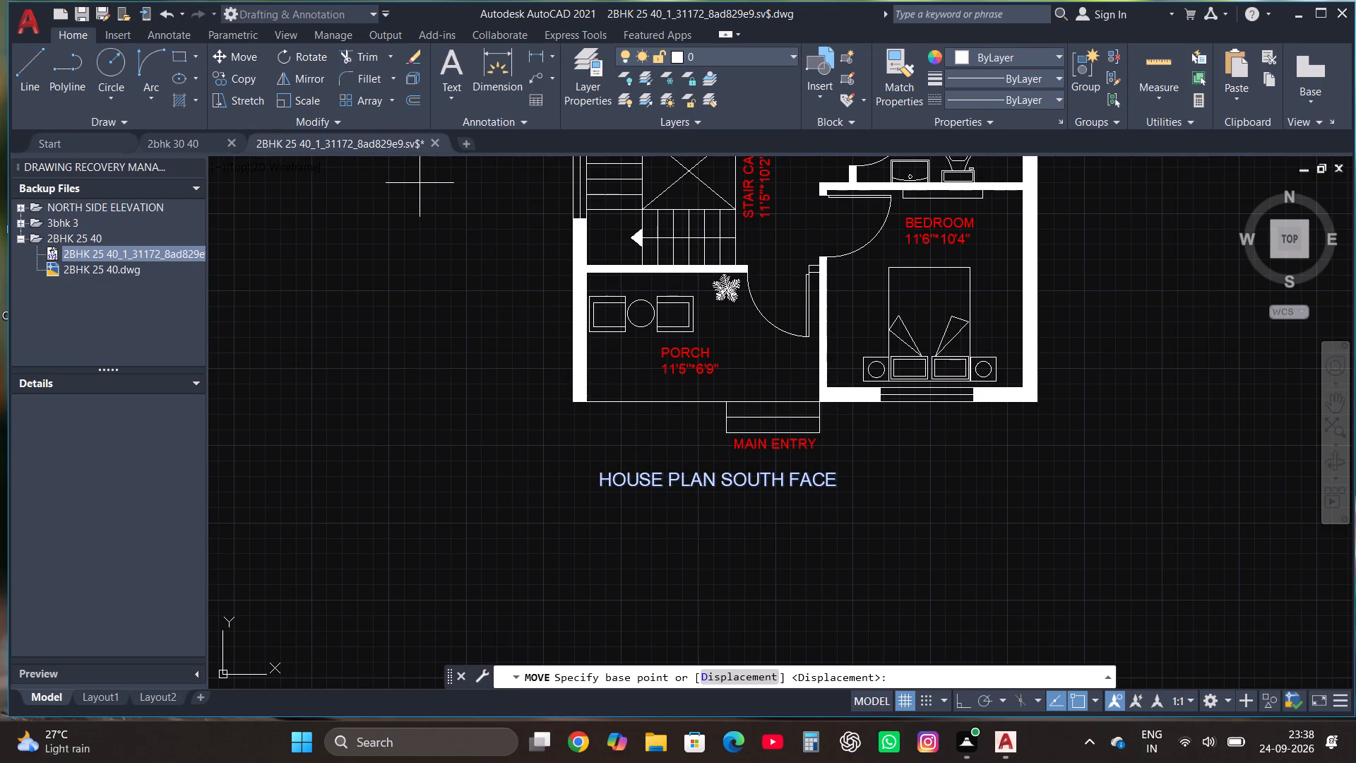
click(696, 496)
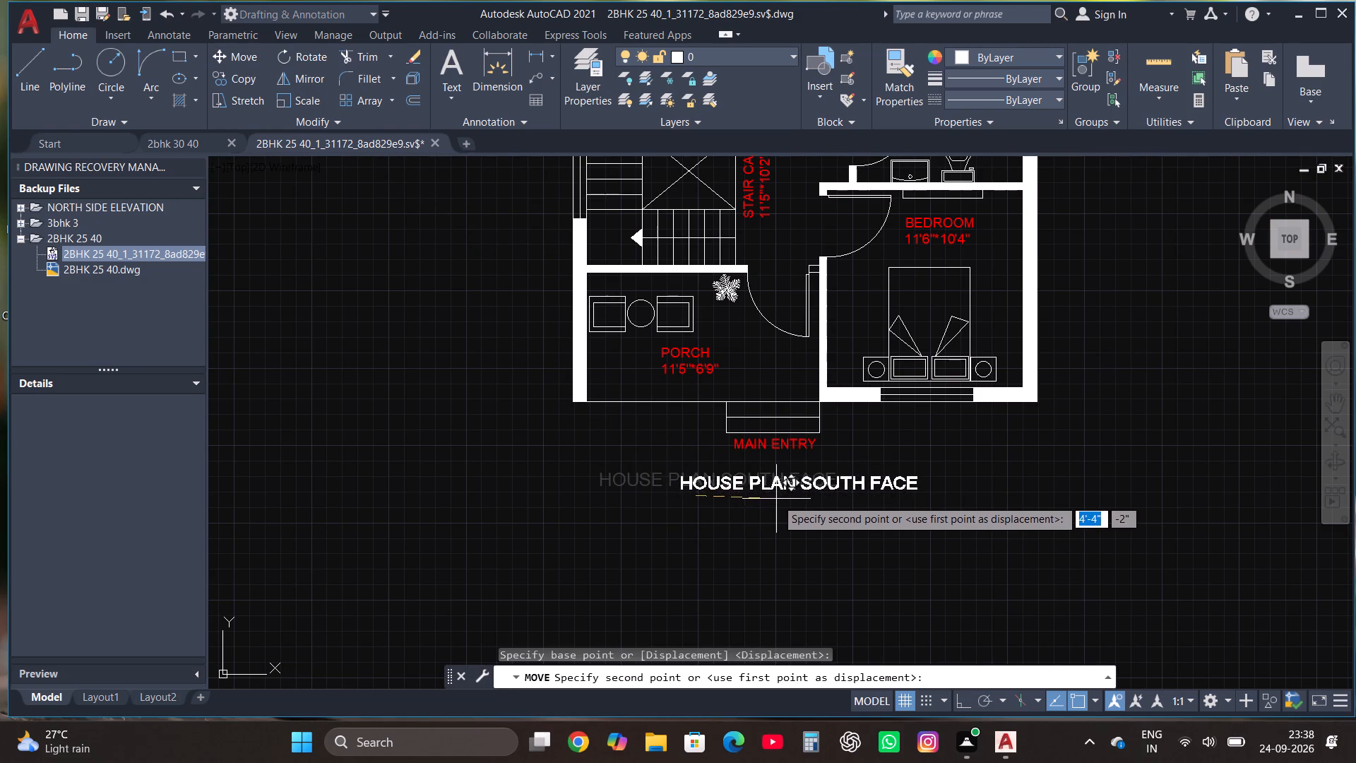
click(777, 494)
Move the HOUSE PLAN SOUTH FACE title to just below the MAIN ENTRY label, roughly centred under the plan.
click(645, 490)
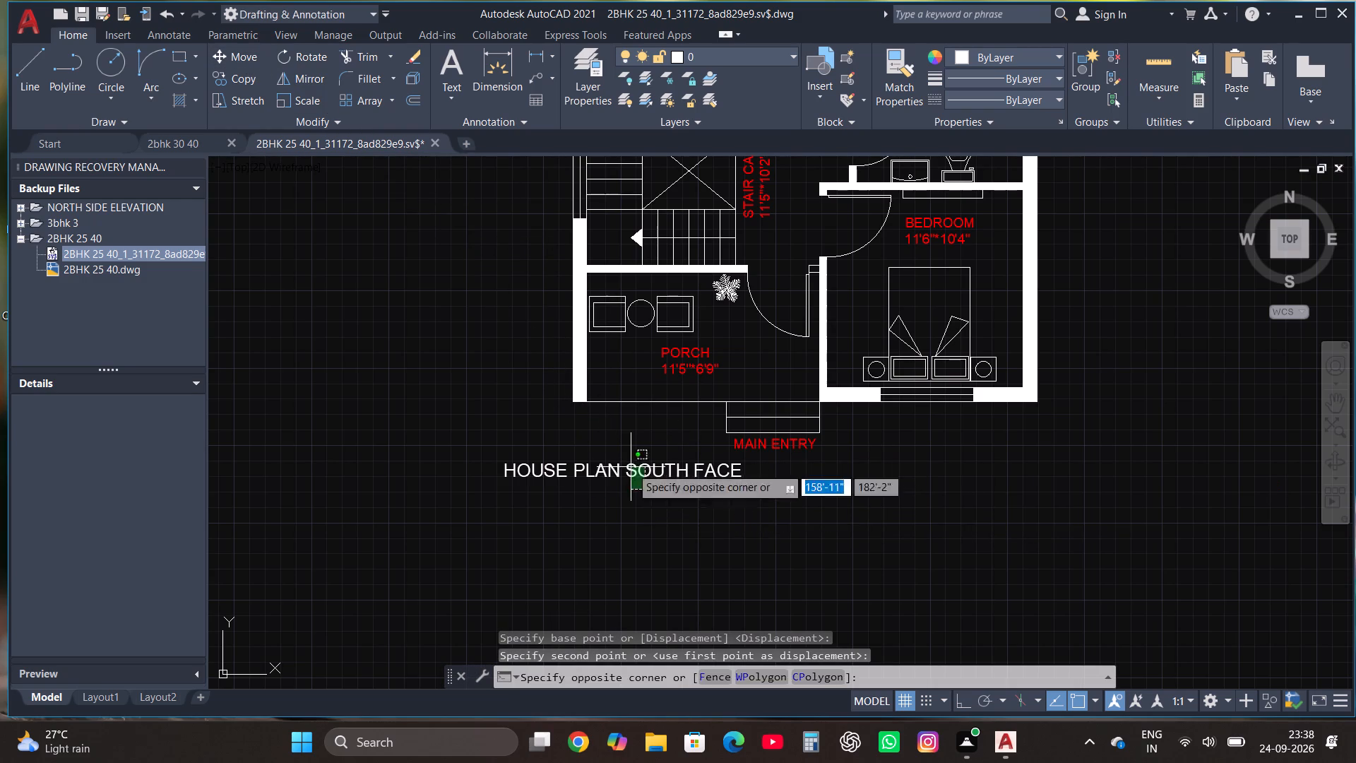
click(631, 467)
click(248, 54)
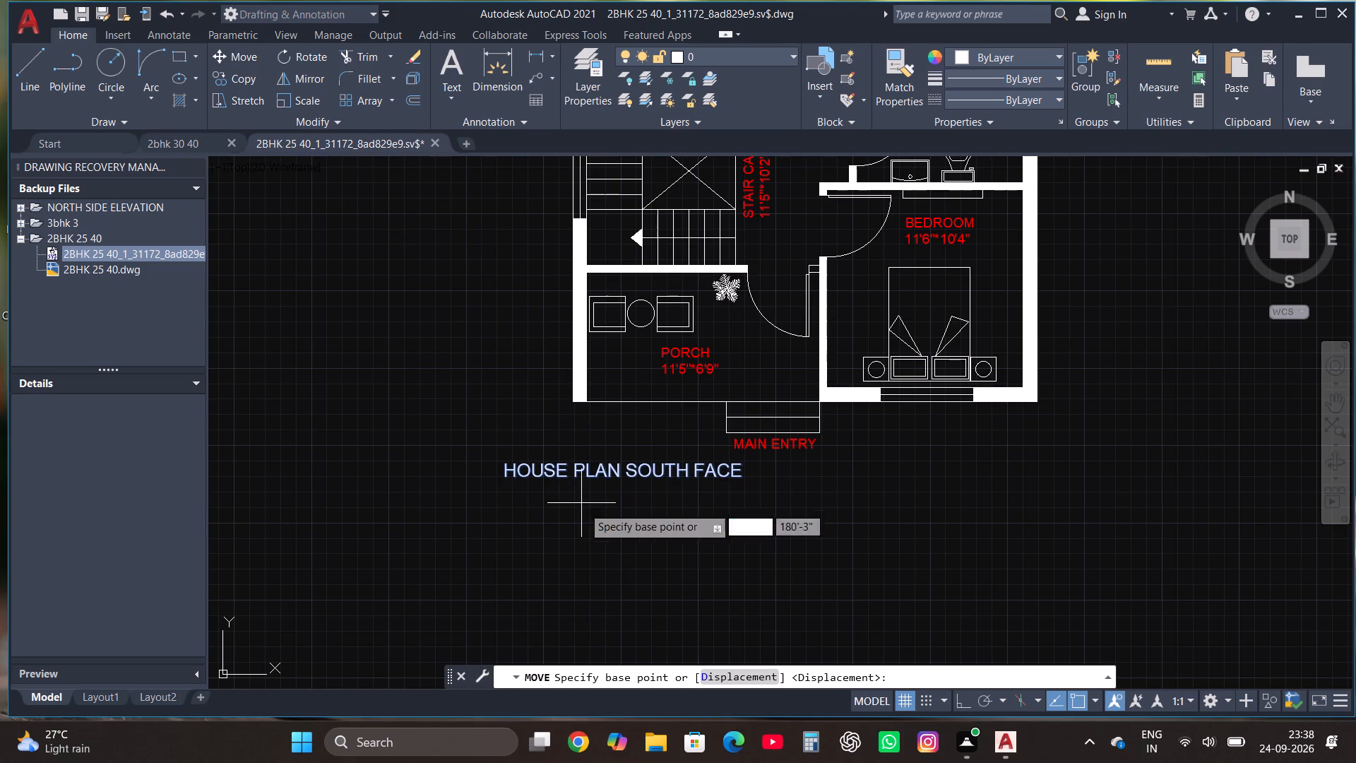
click(624, 477)
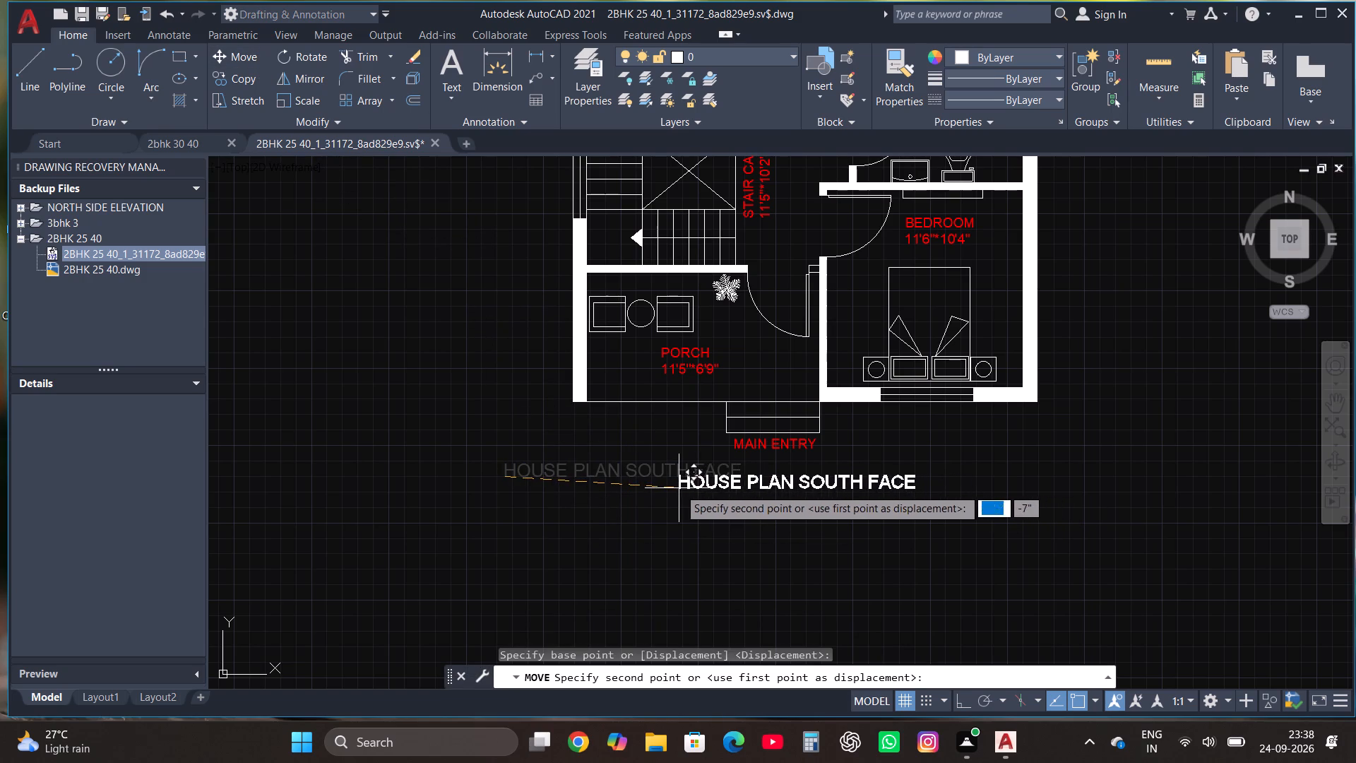
click(679, 488)
Add a new layer named DOOR and set its colour to yellow, index 50.
scroll(694, 550, down, 1)
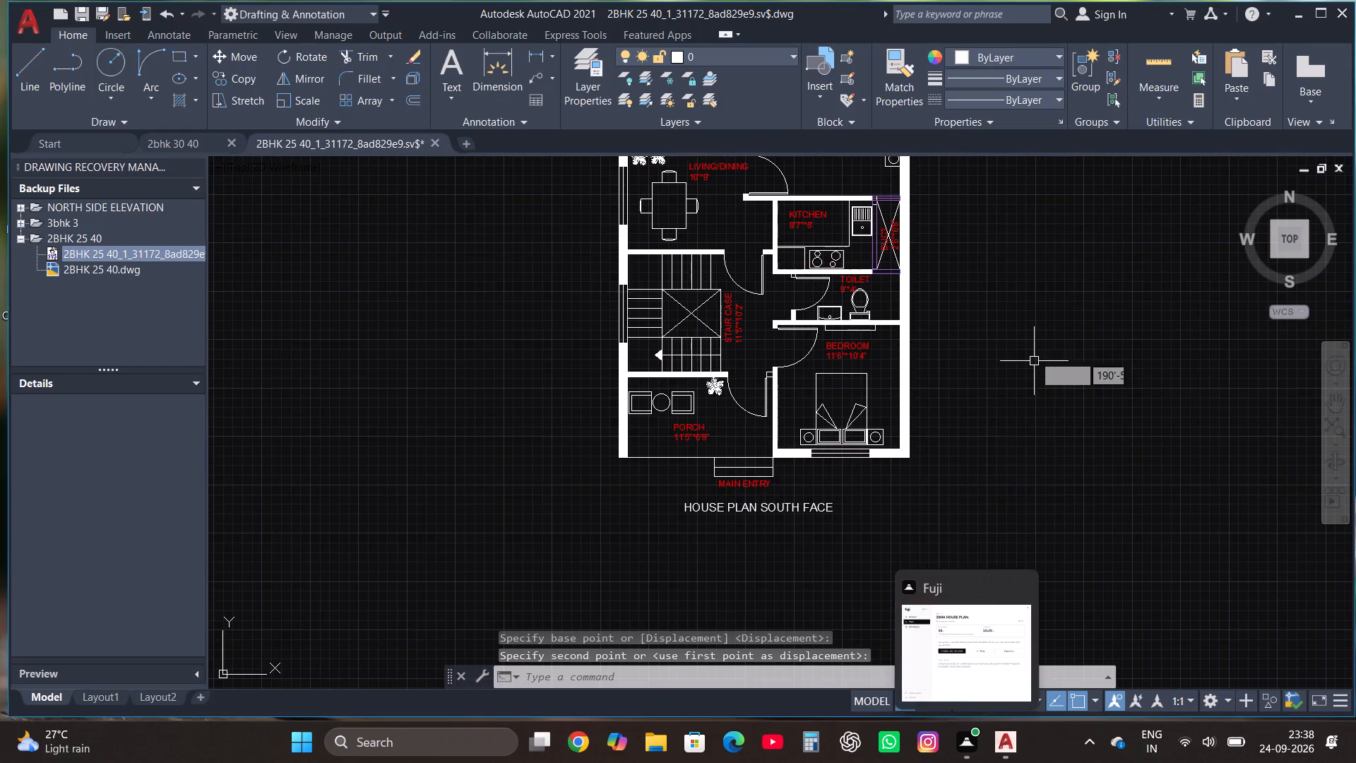
scroll(1035, 482, down, 2)
scroll(968, 293, up, 2)
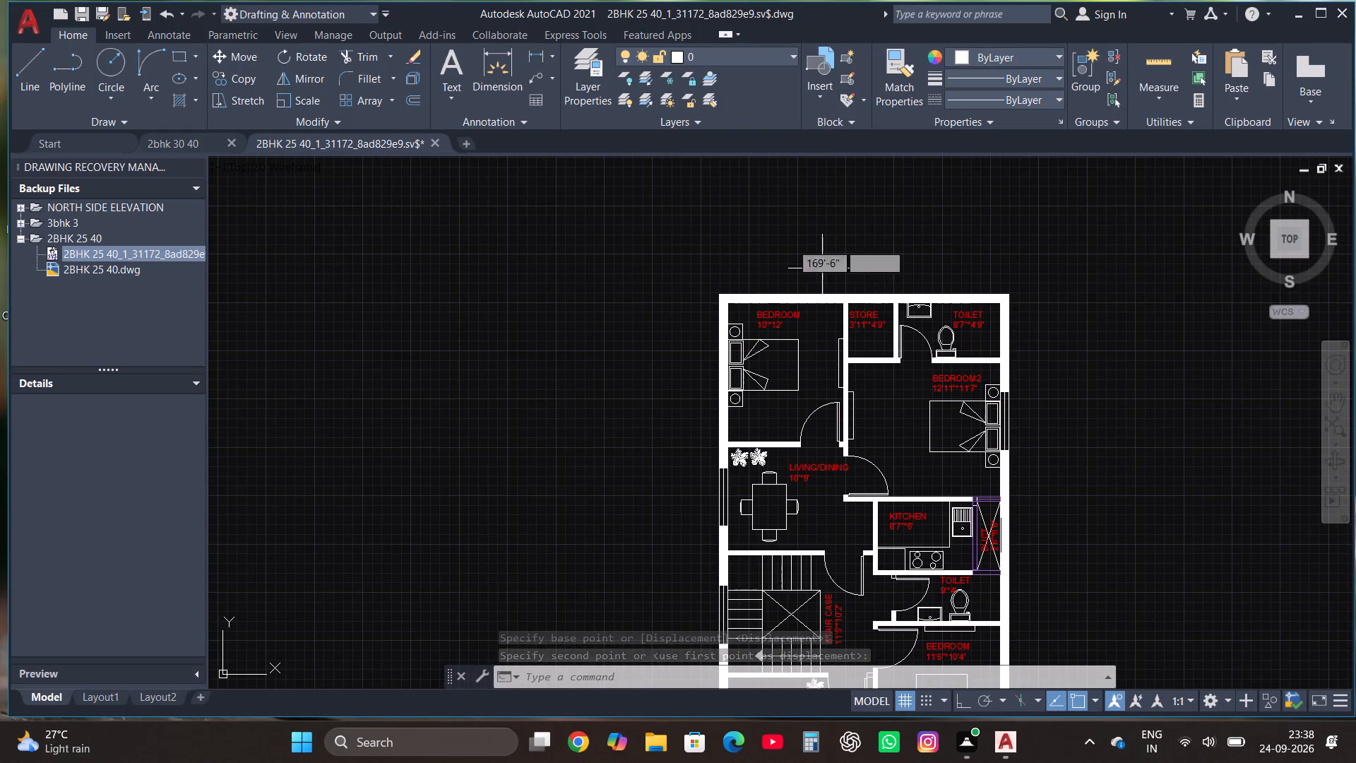
click(580, 61)
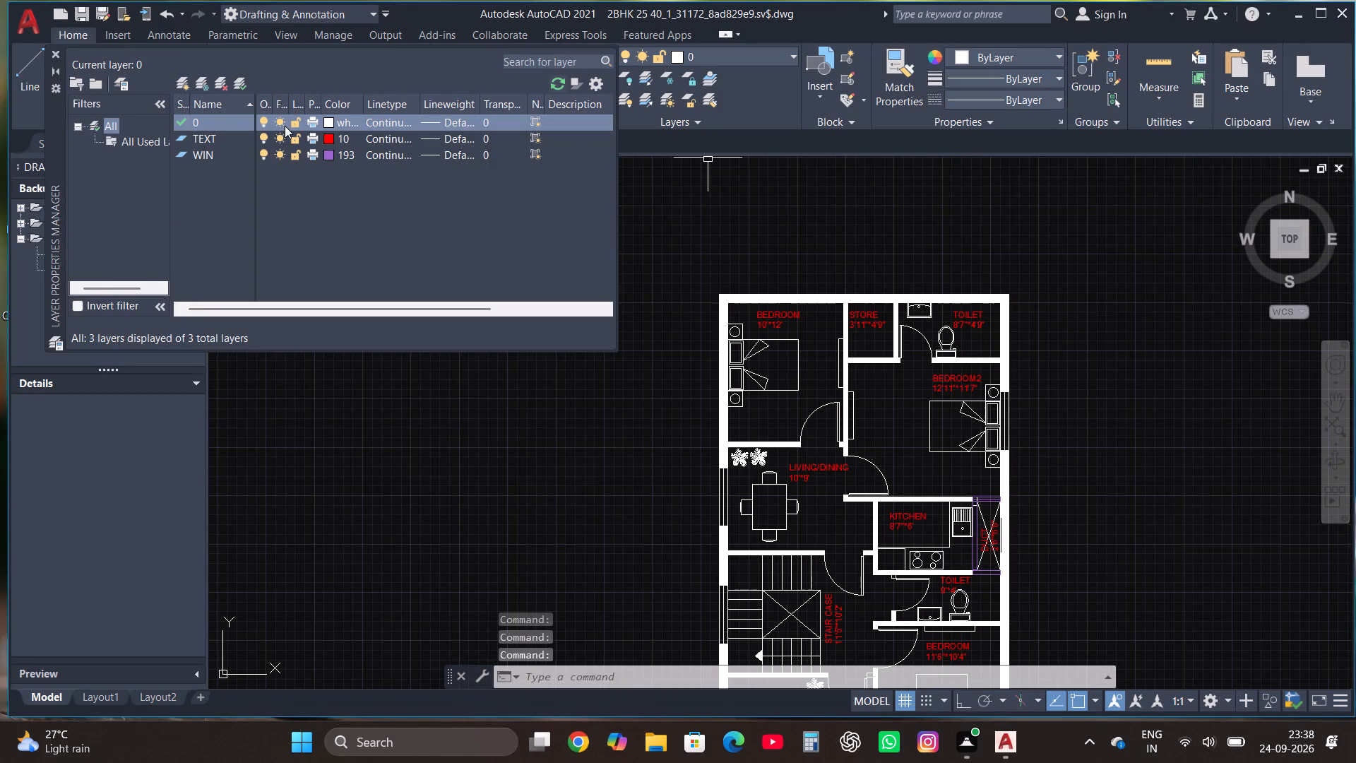
click(181, 71)
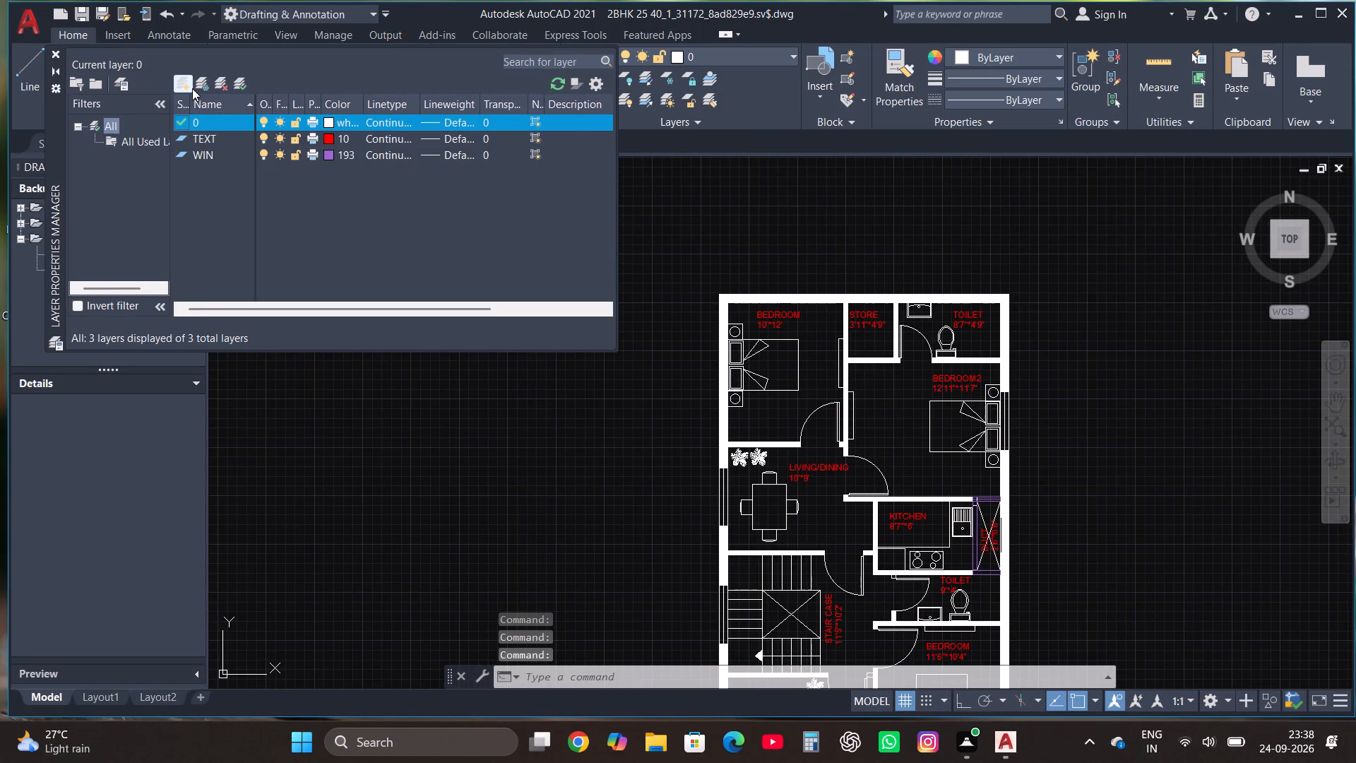
click(181, 83)
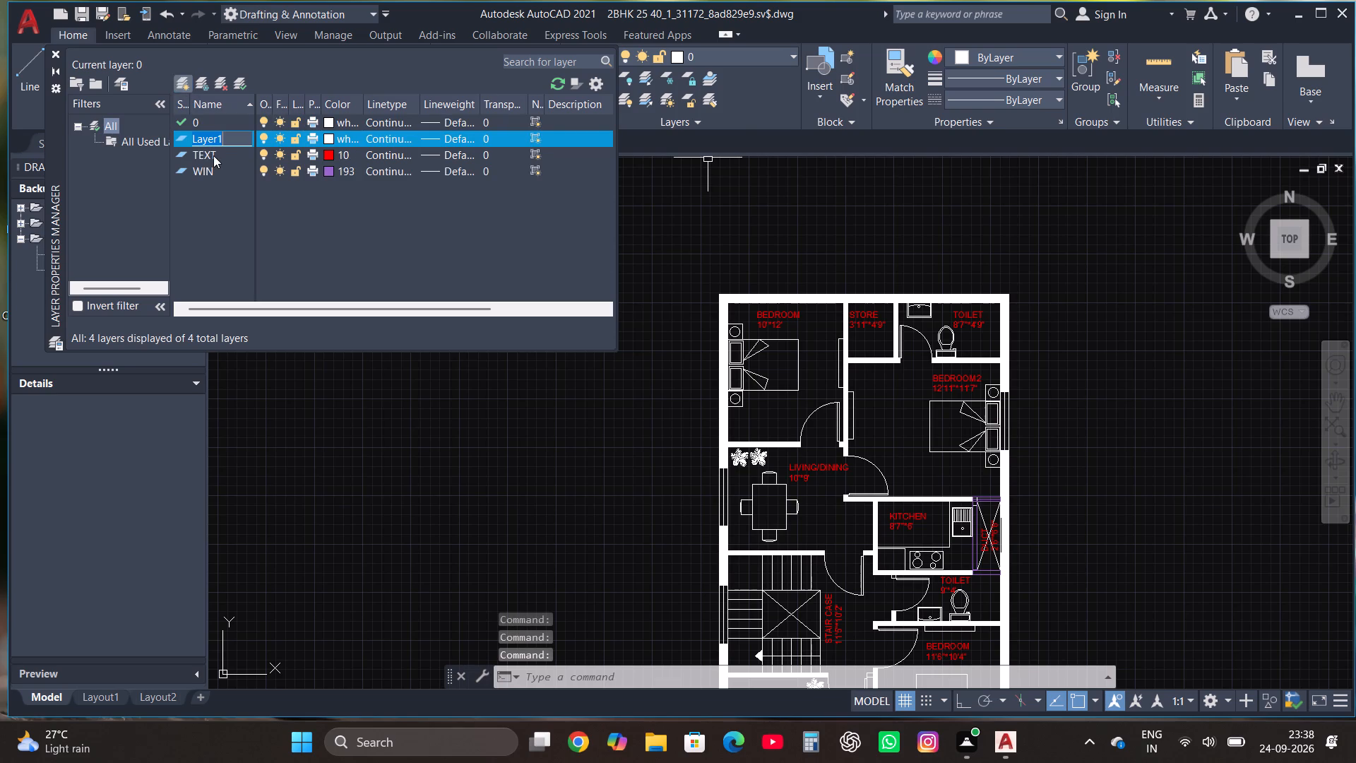
text(DOOR)
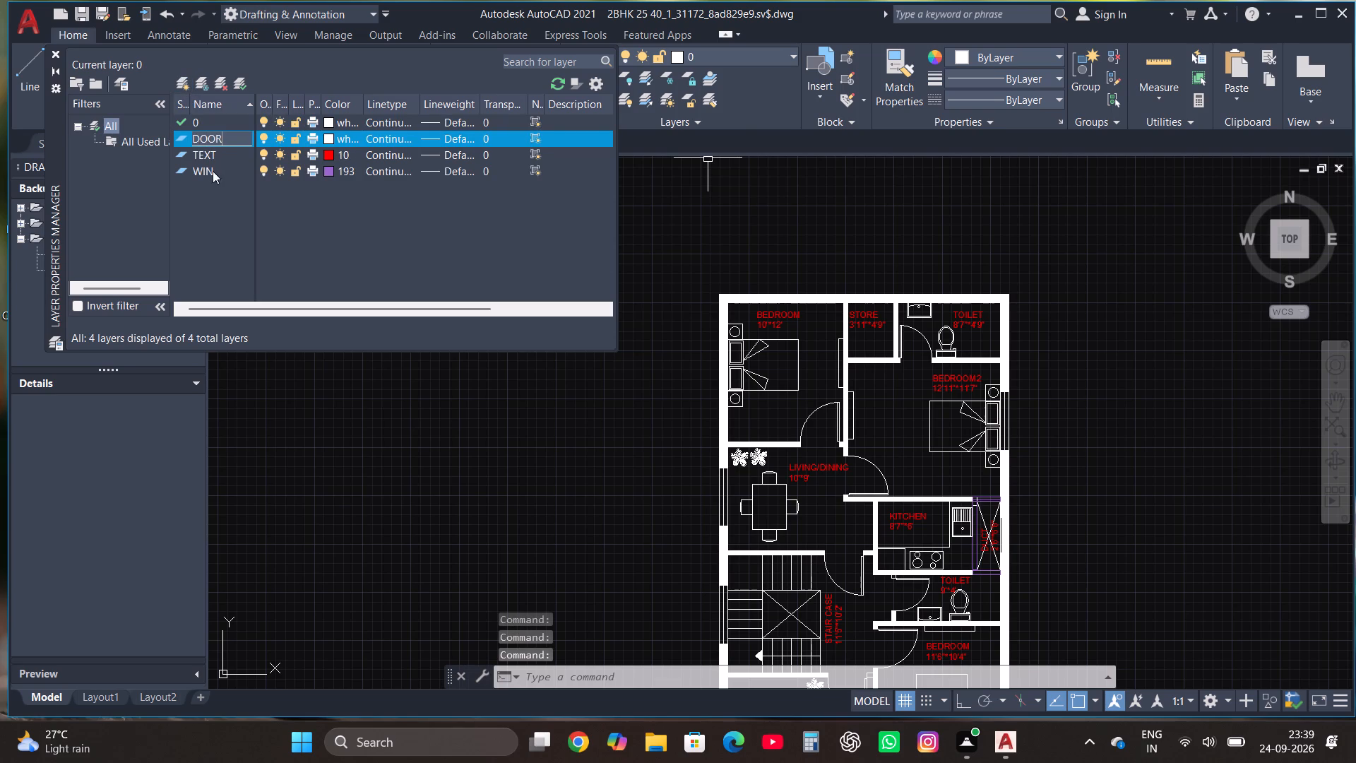
click(329, 136)
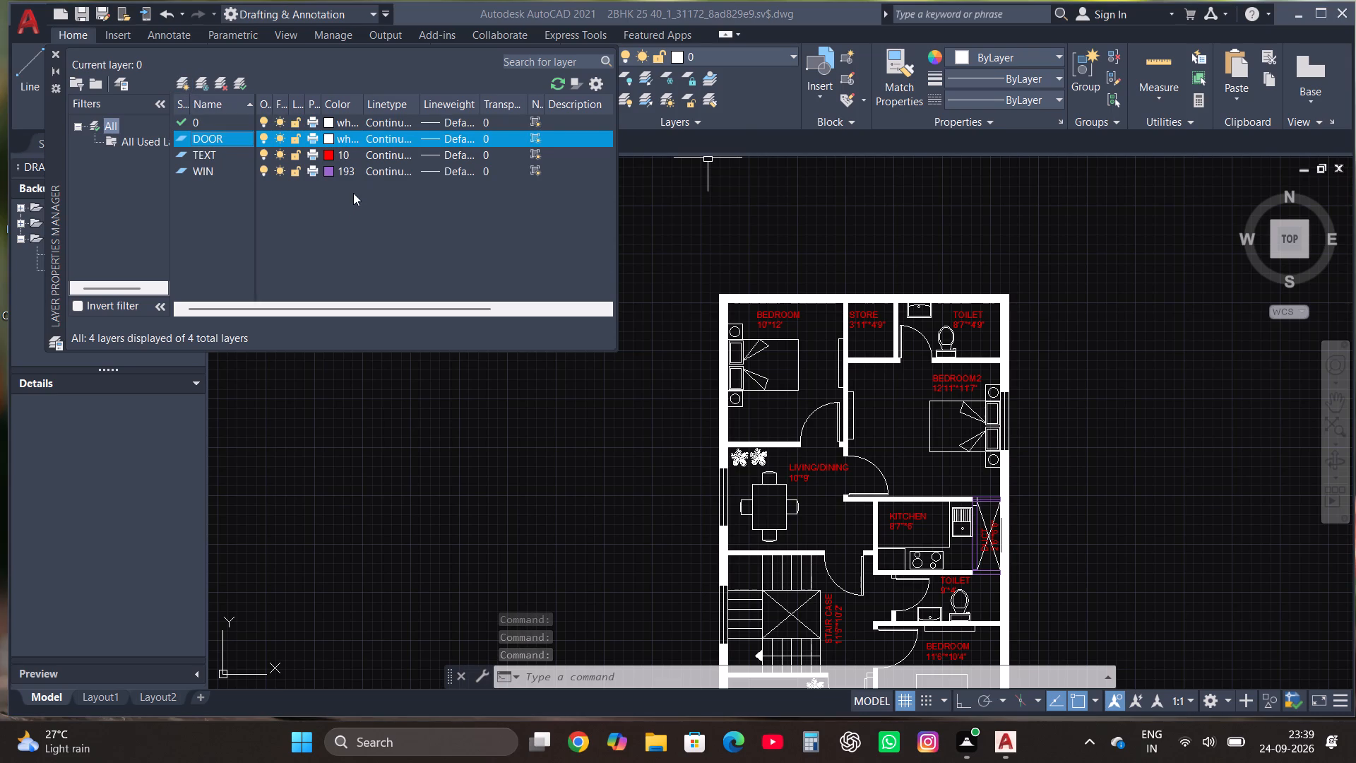
click(534, 277)
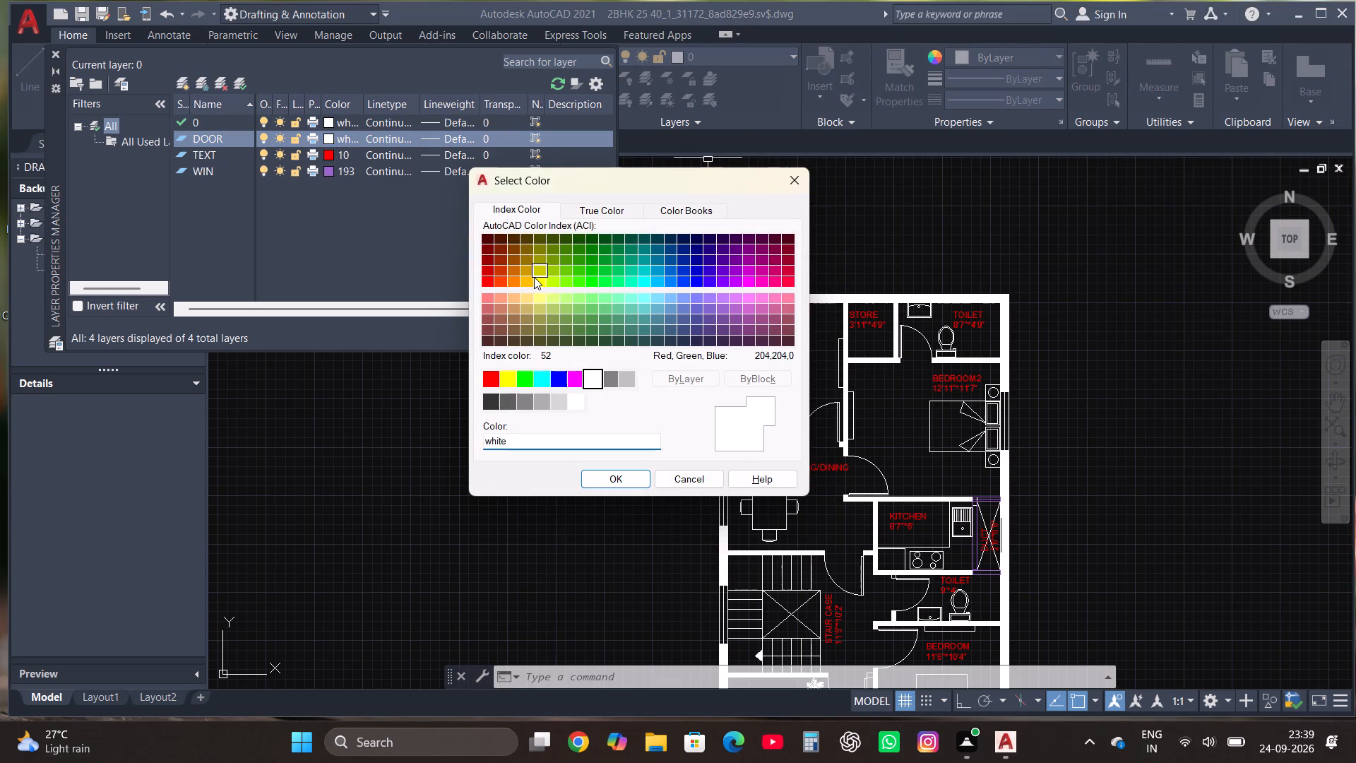
click(542, 290)
click(542, 283)
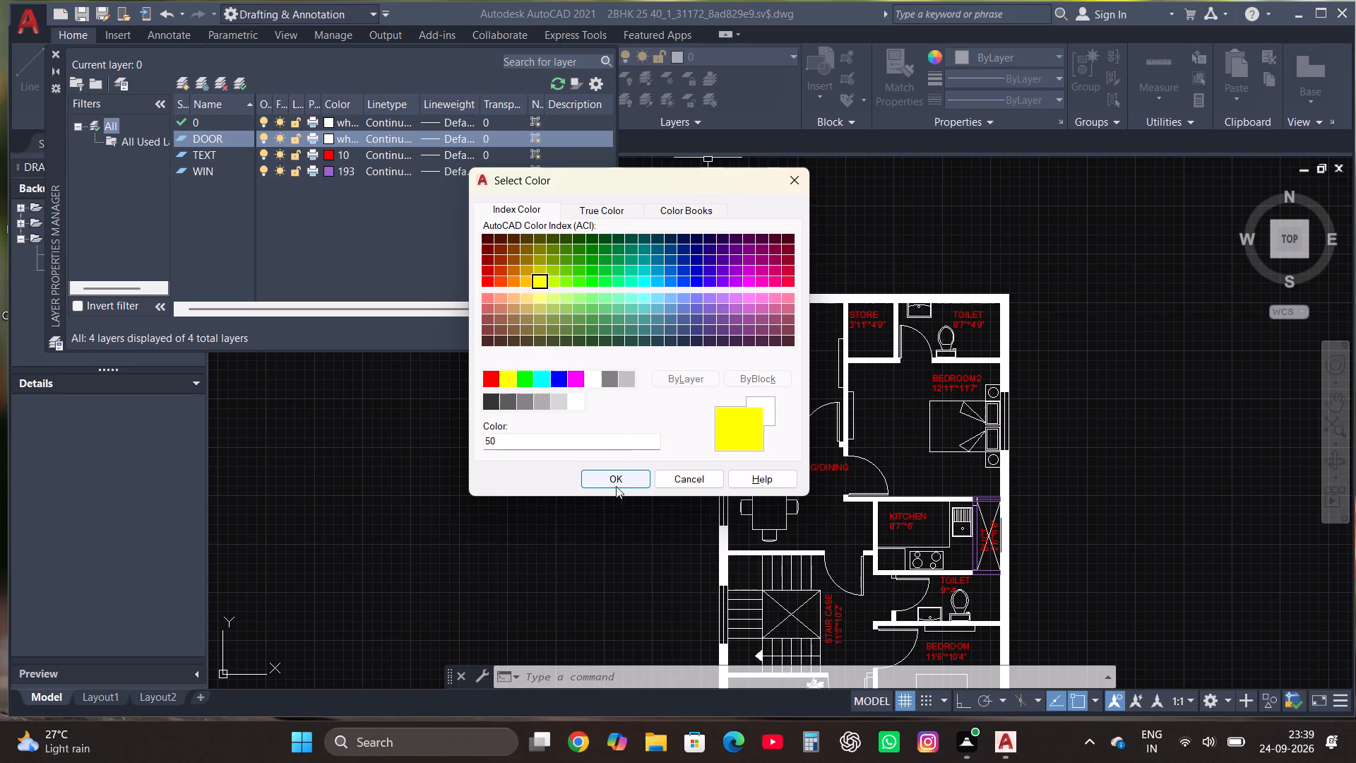
click(616, 485)
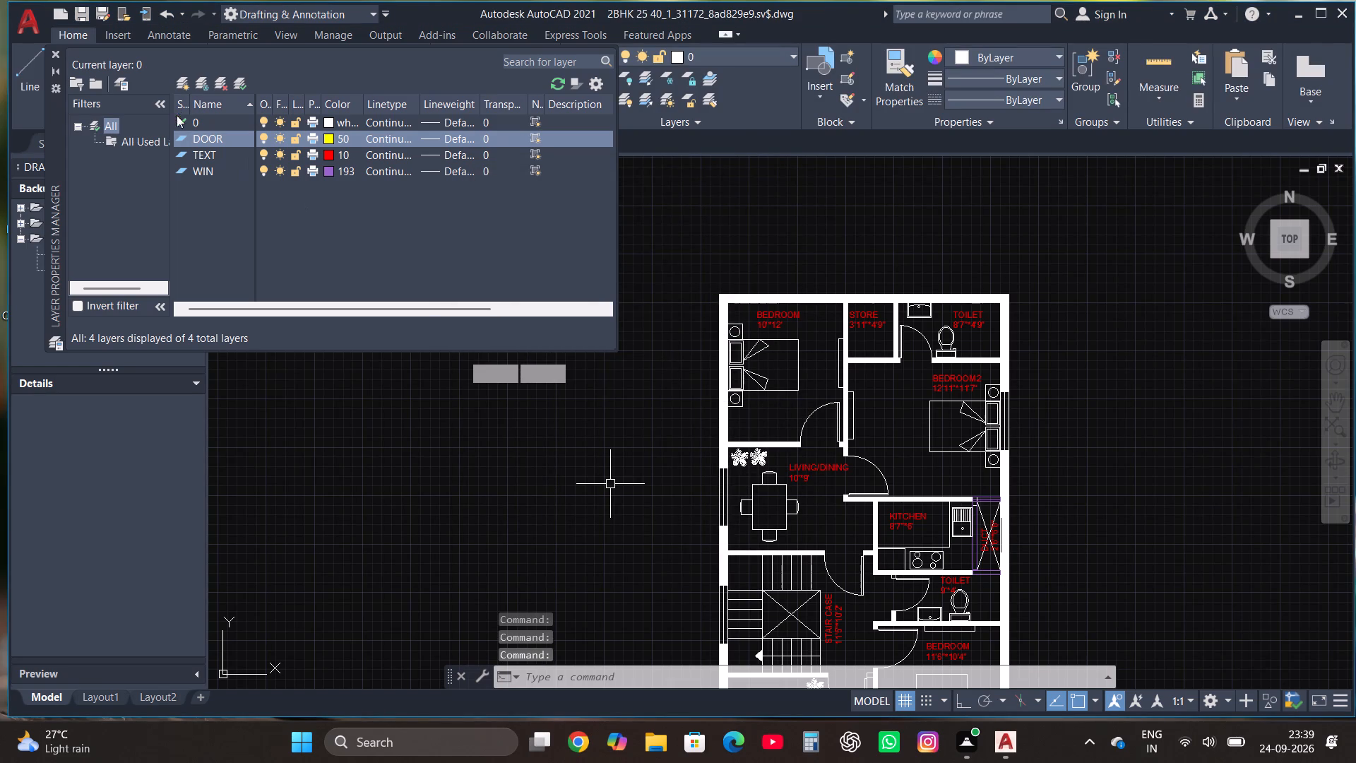
Add another new layer and try to name it BED with cyan colour, index 130.
click(181, 85)
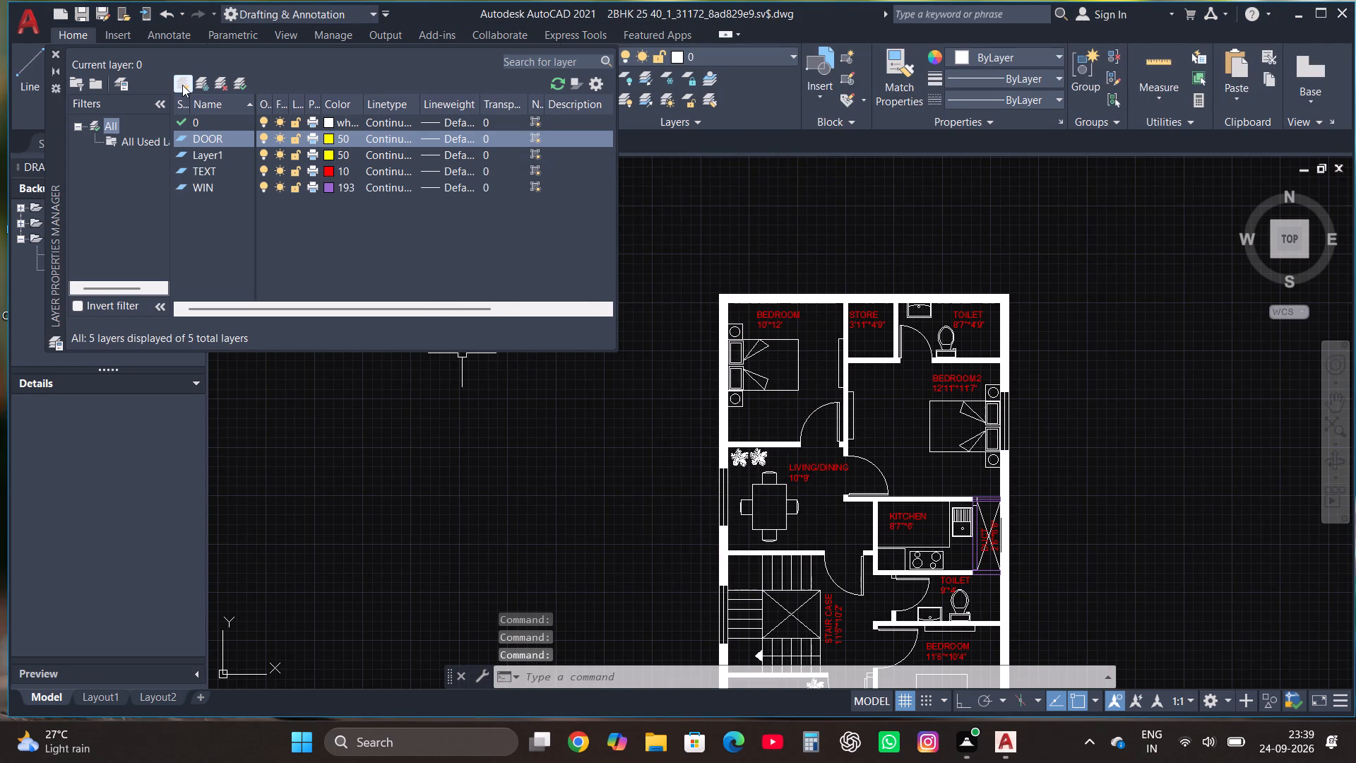
text(BED)
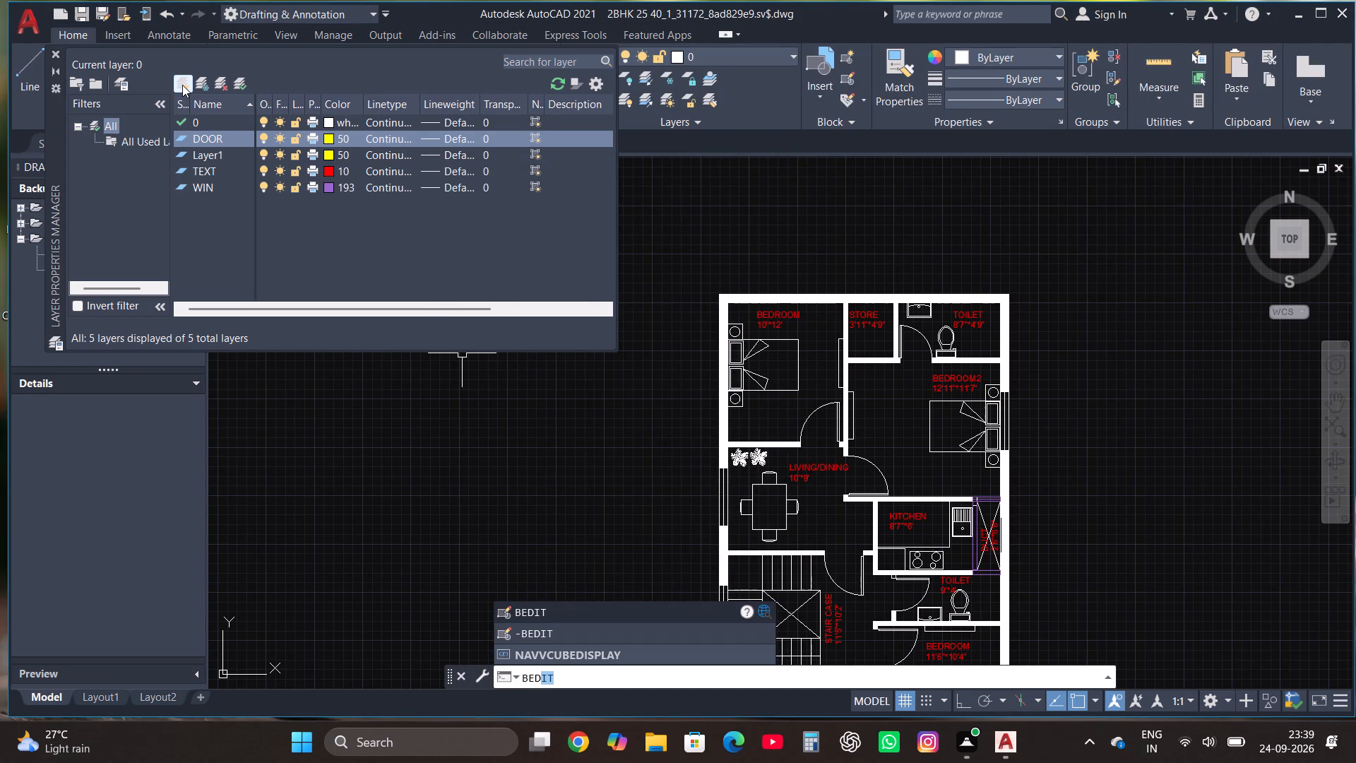
click(210, 149)
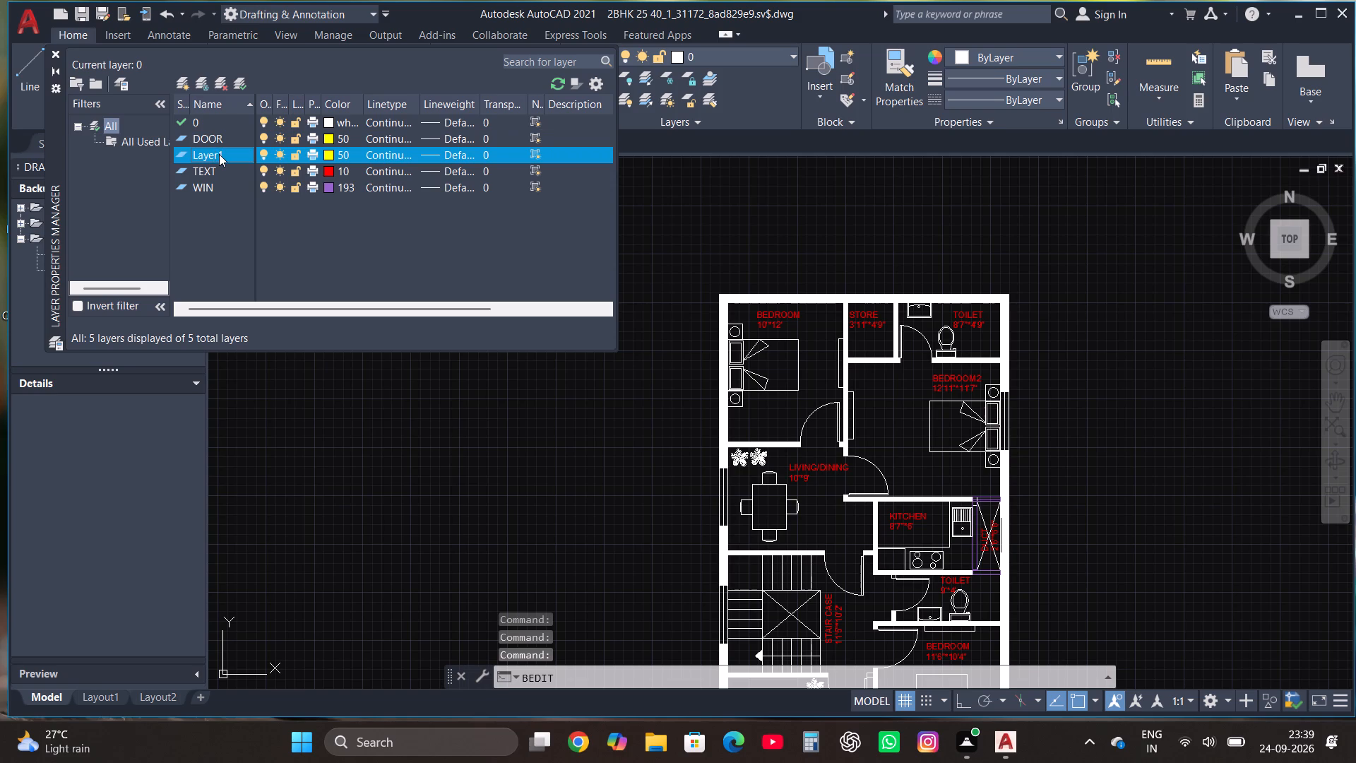
right_click(219, 154)
click(287, 251)
text(BED)
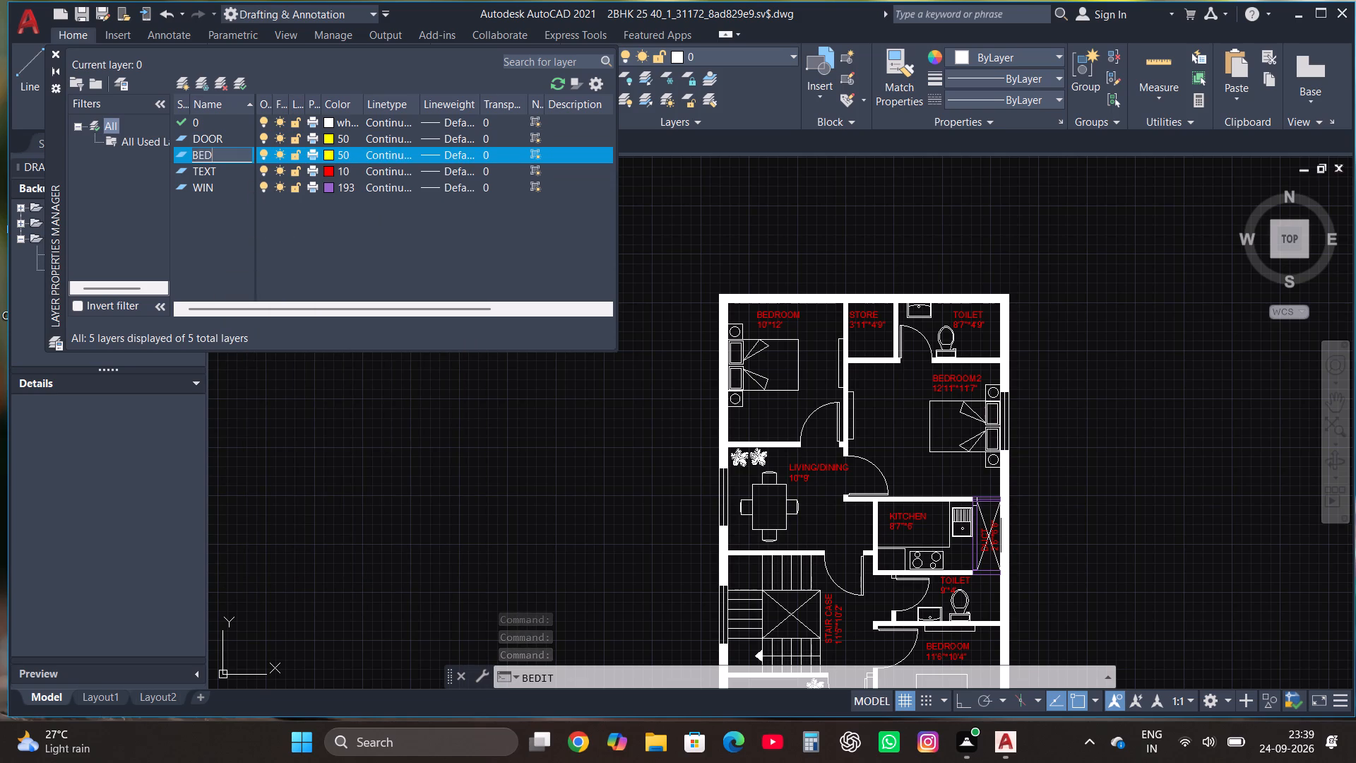
click(326, 158)
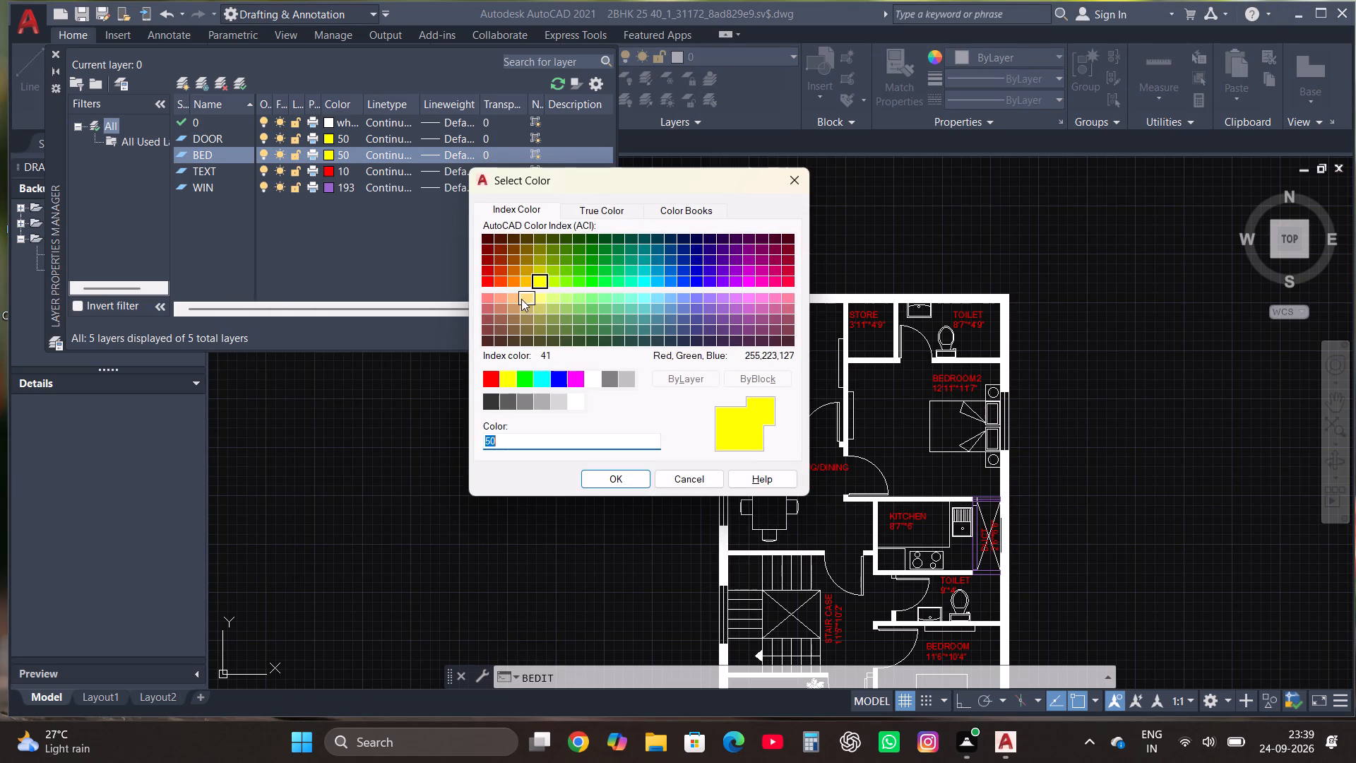
click(646, 283)
click(609, 478)
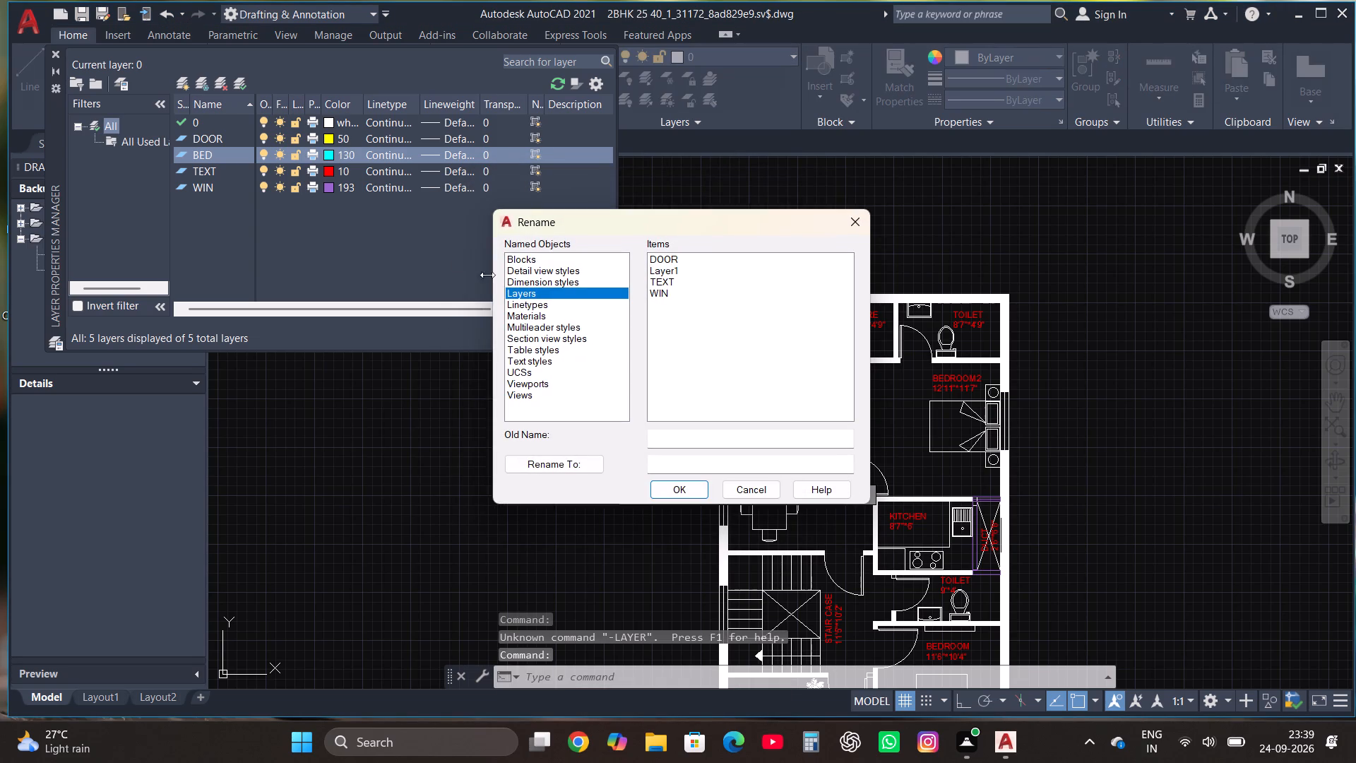
click(855, 224)
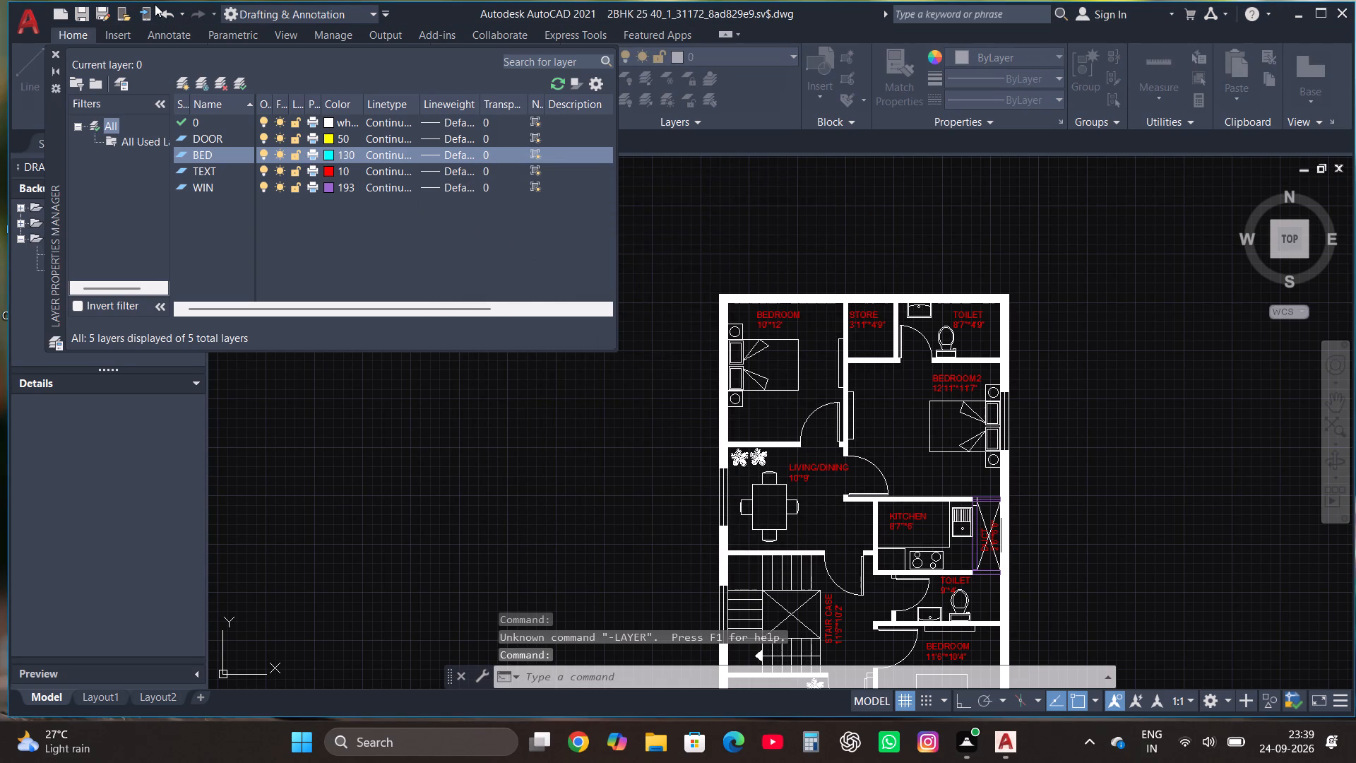
click(864, 220)
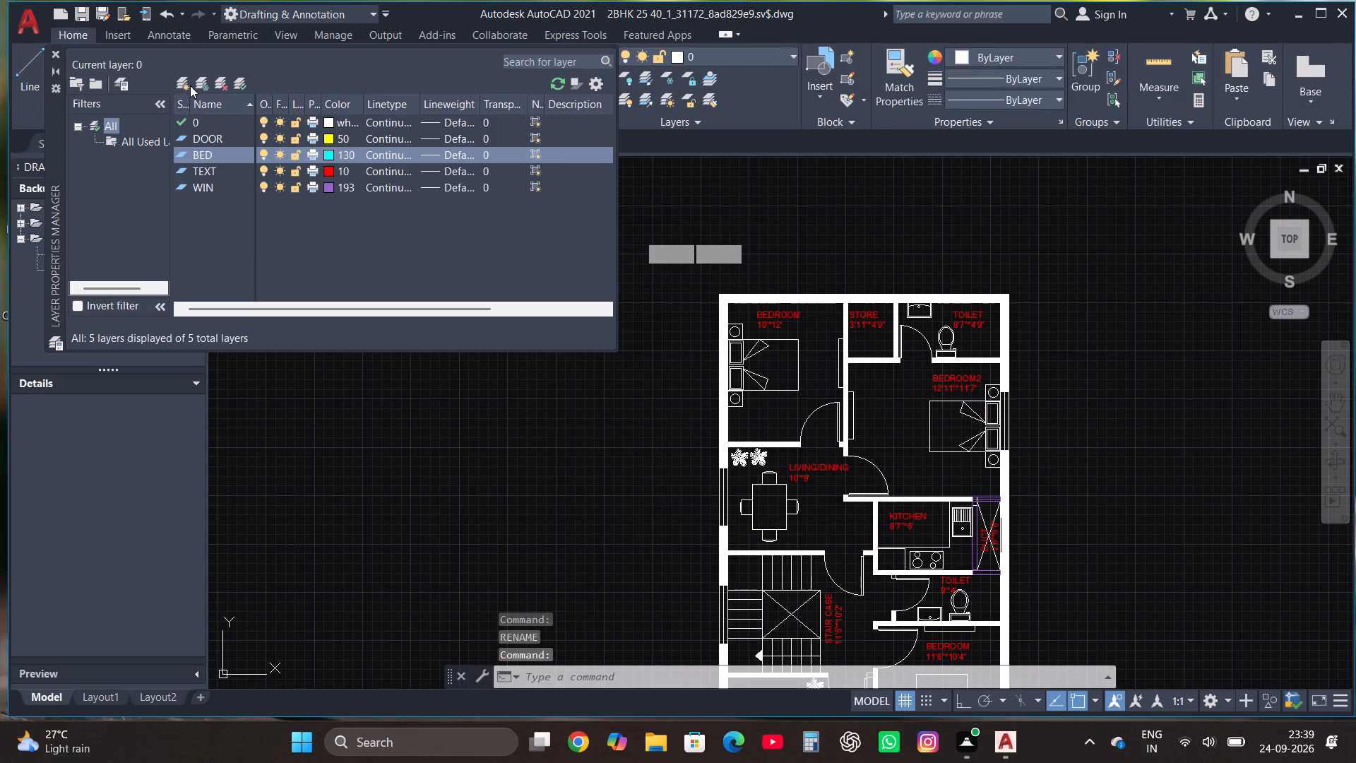
Add a new layer named TREE with green colour, index 70, and close the layer manager.
click(186, 83)
key(t)
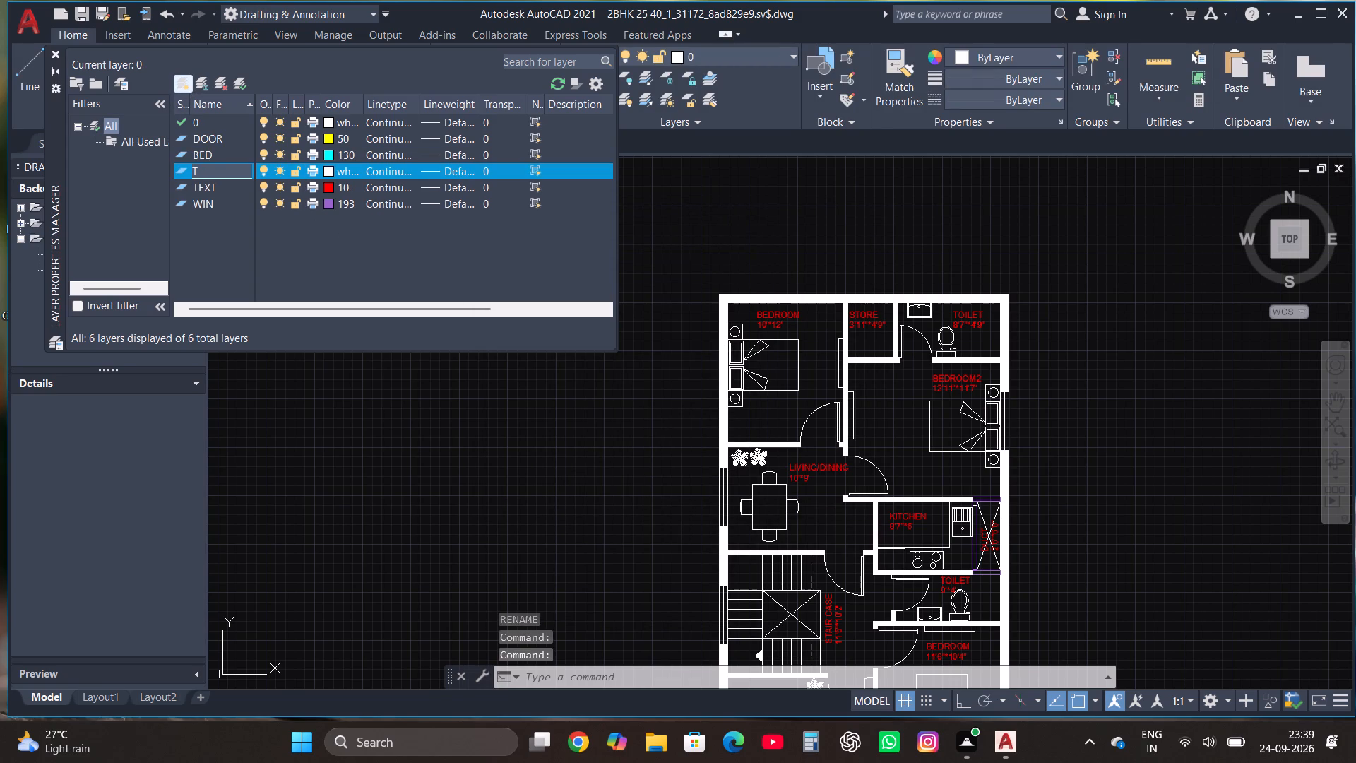
text(REE)
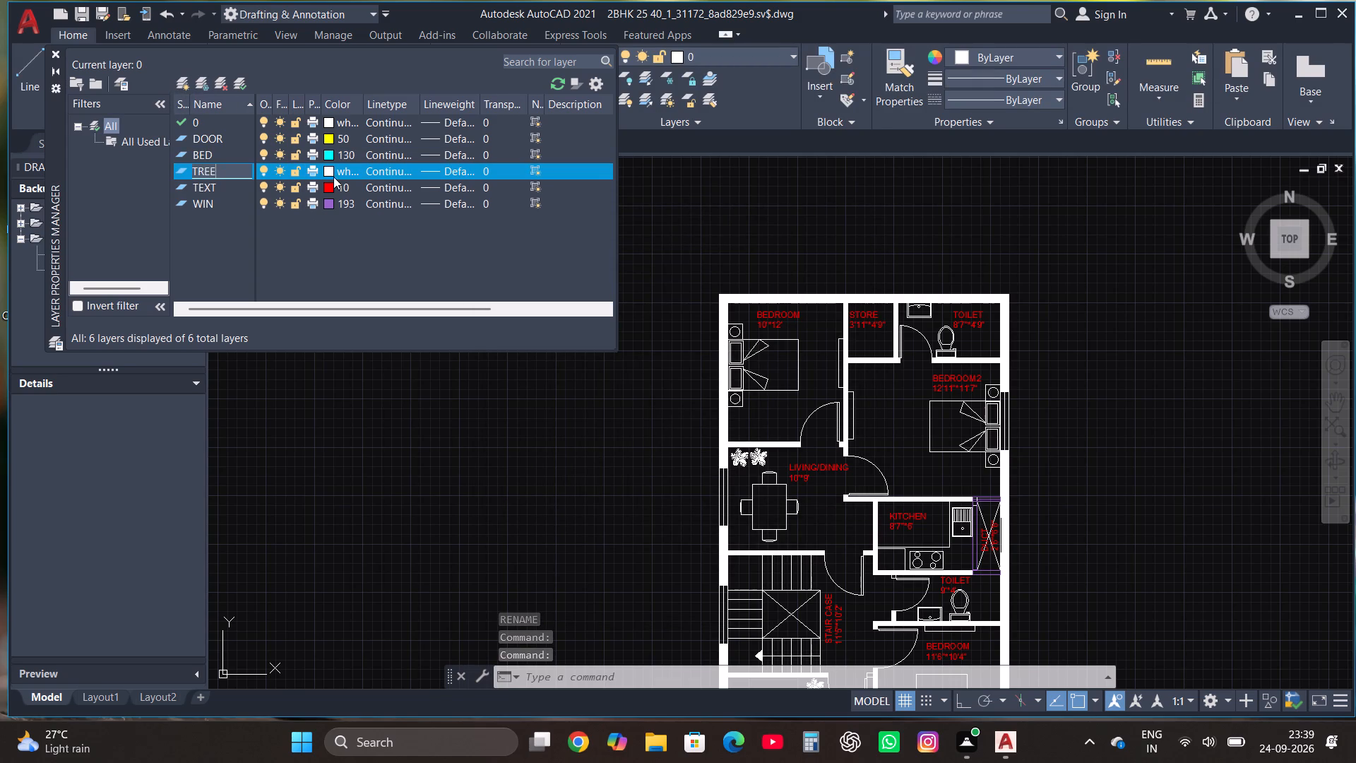
click(326, 170)
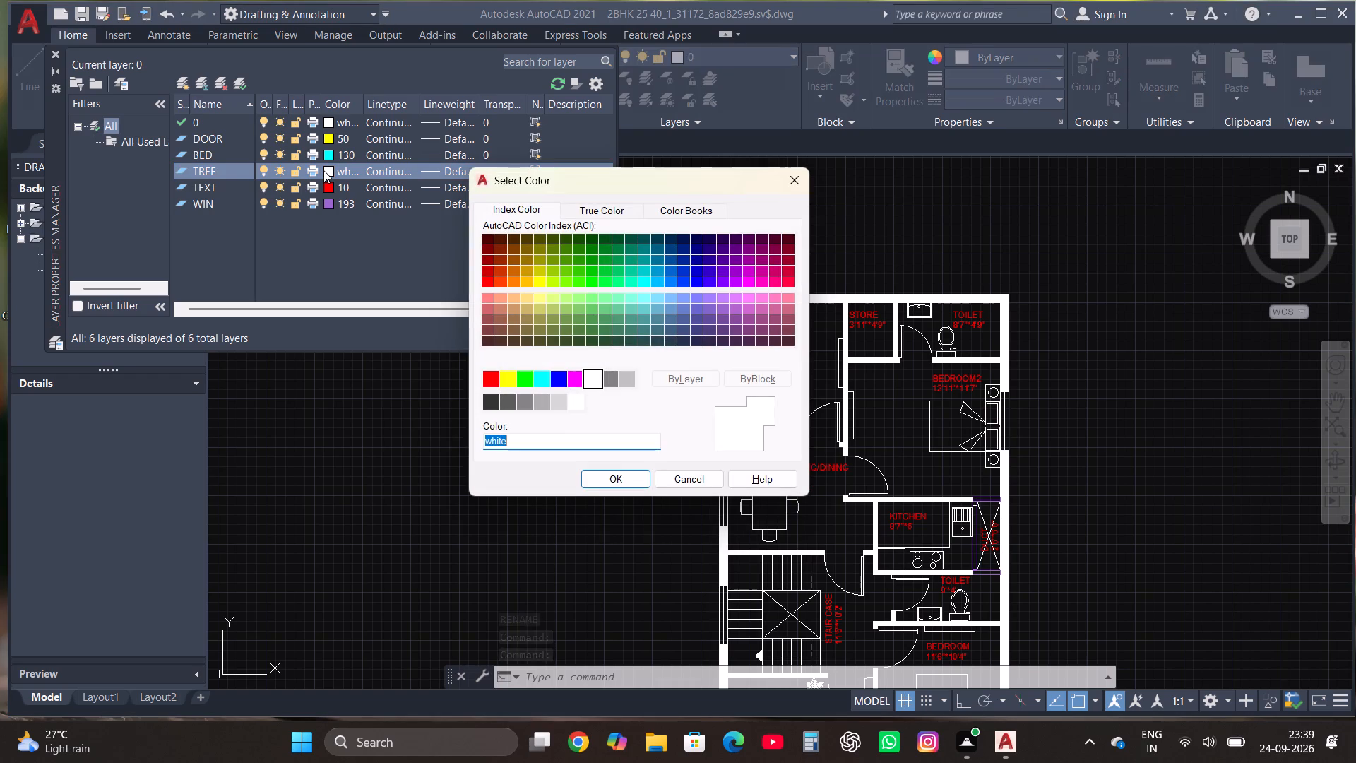
click(567, 282)
click(606, 483)
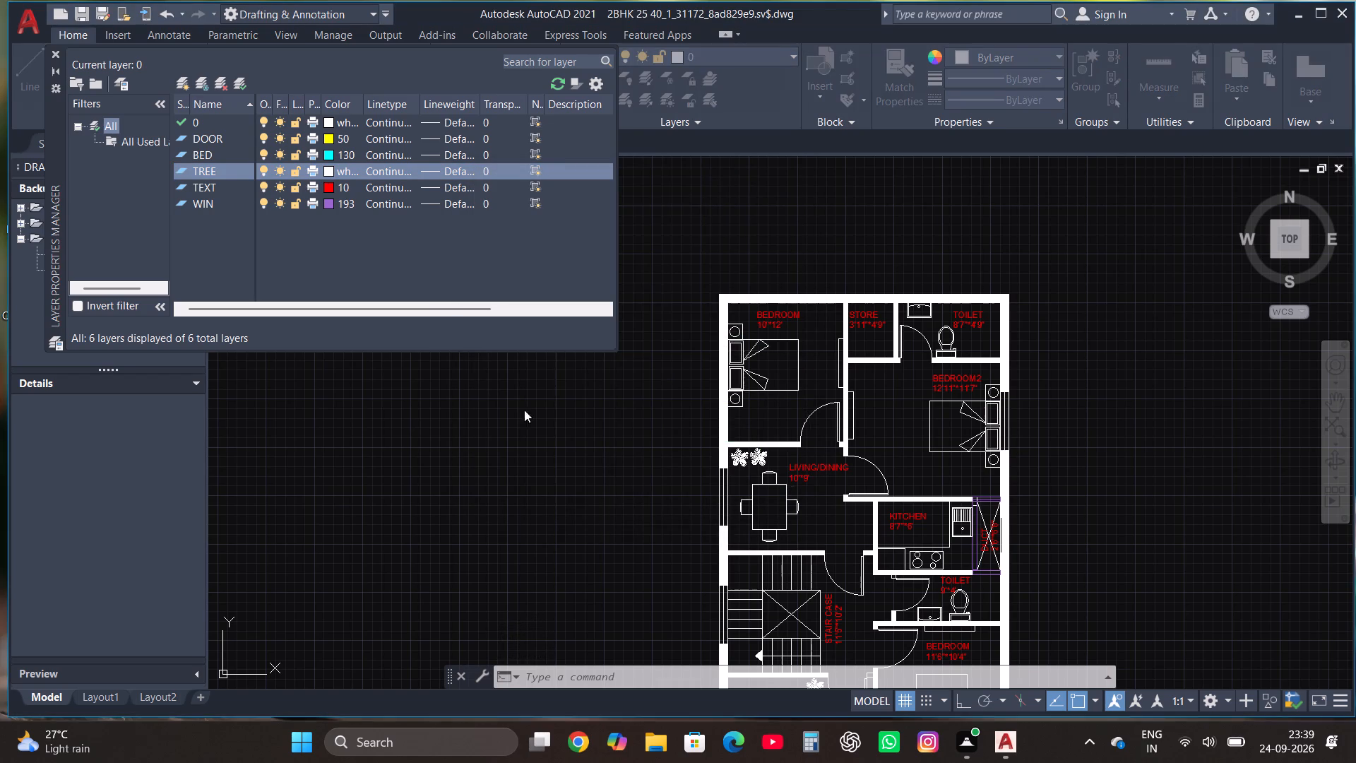
click(56, 54)
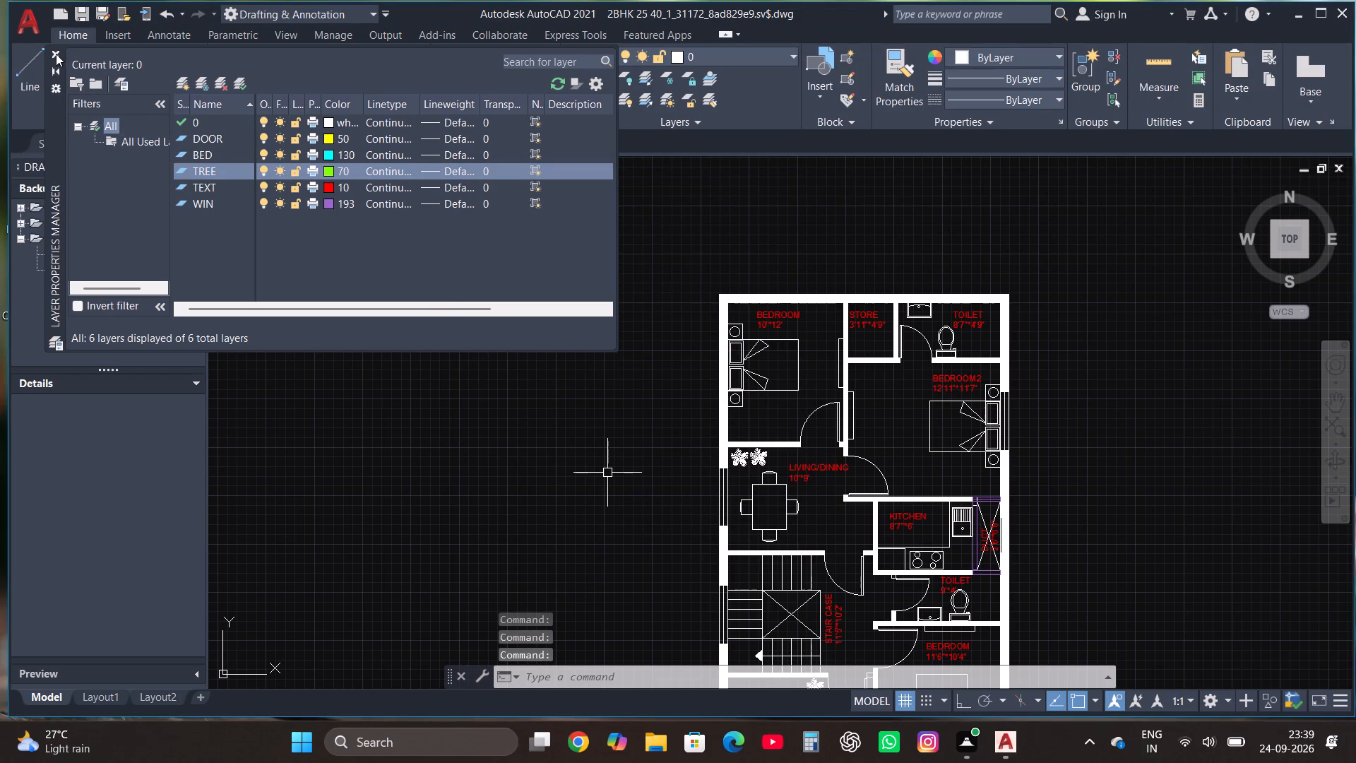
Select all the similar plant symbols in the plan and assign them to the TREE layer.
click(760, 456)
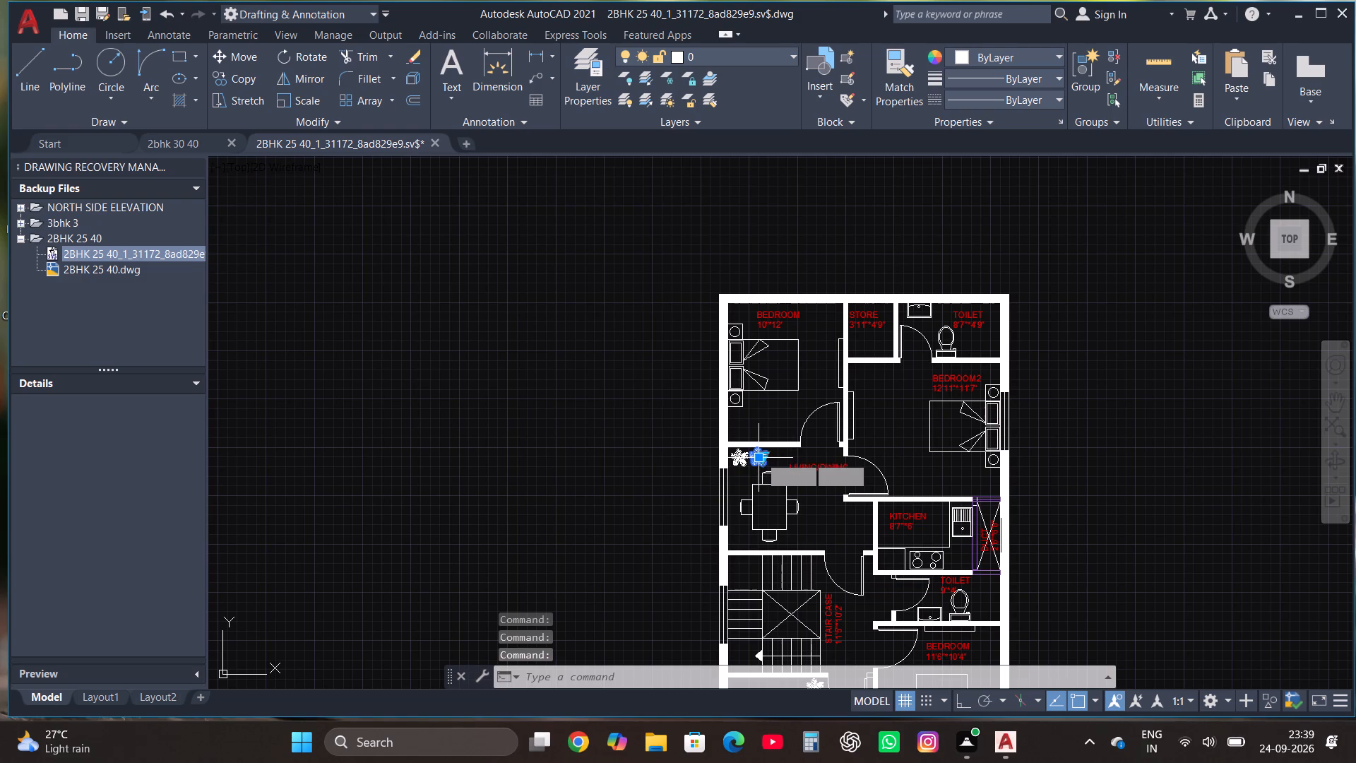
right_click(760, 458)
click(826, 567)
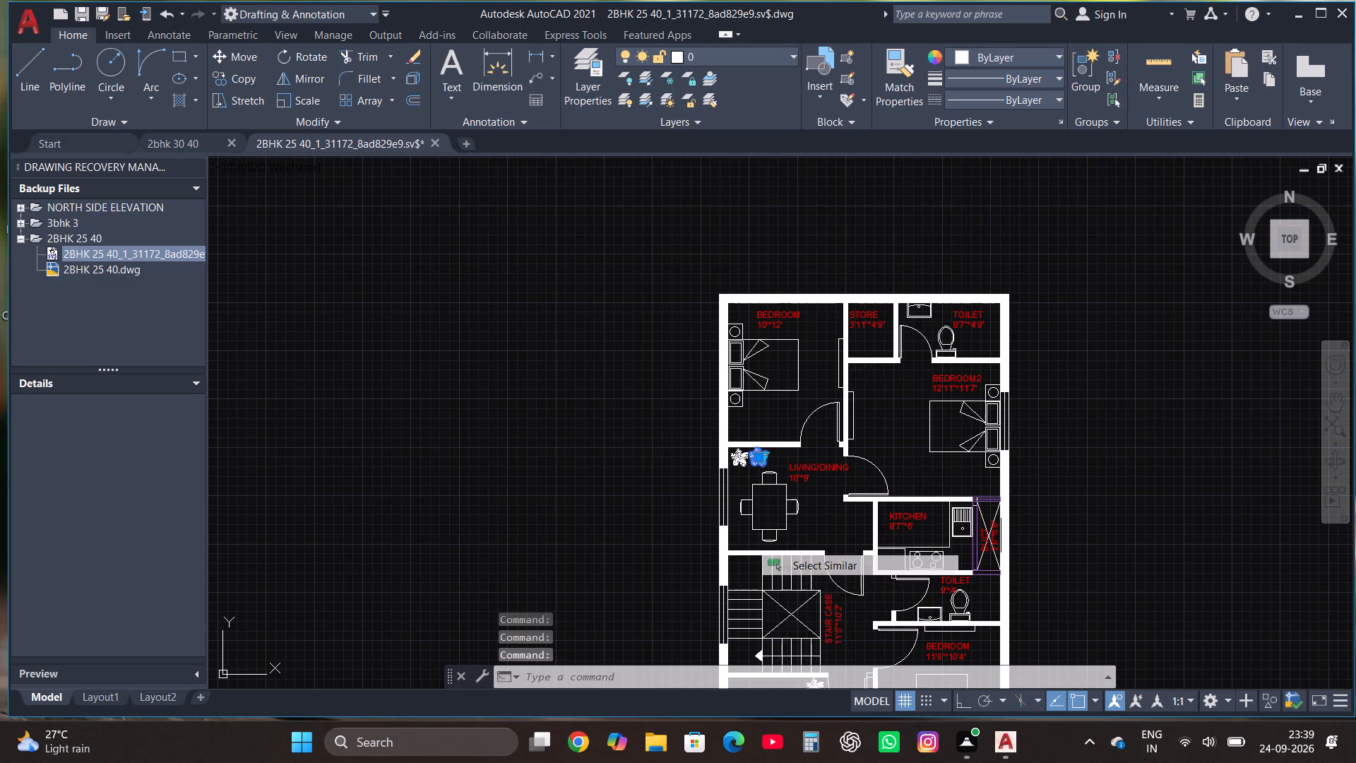
click(730, 53)
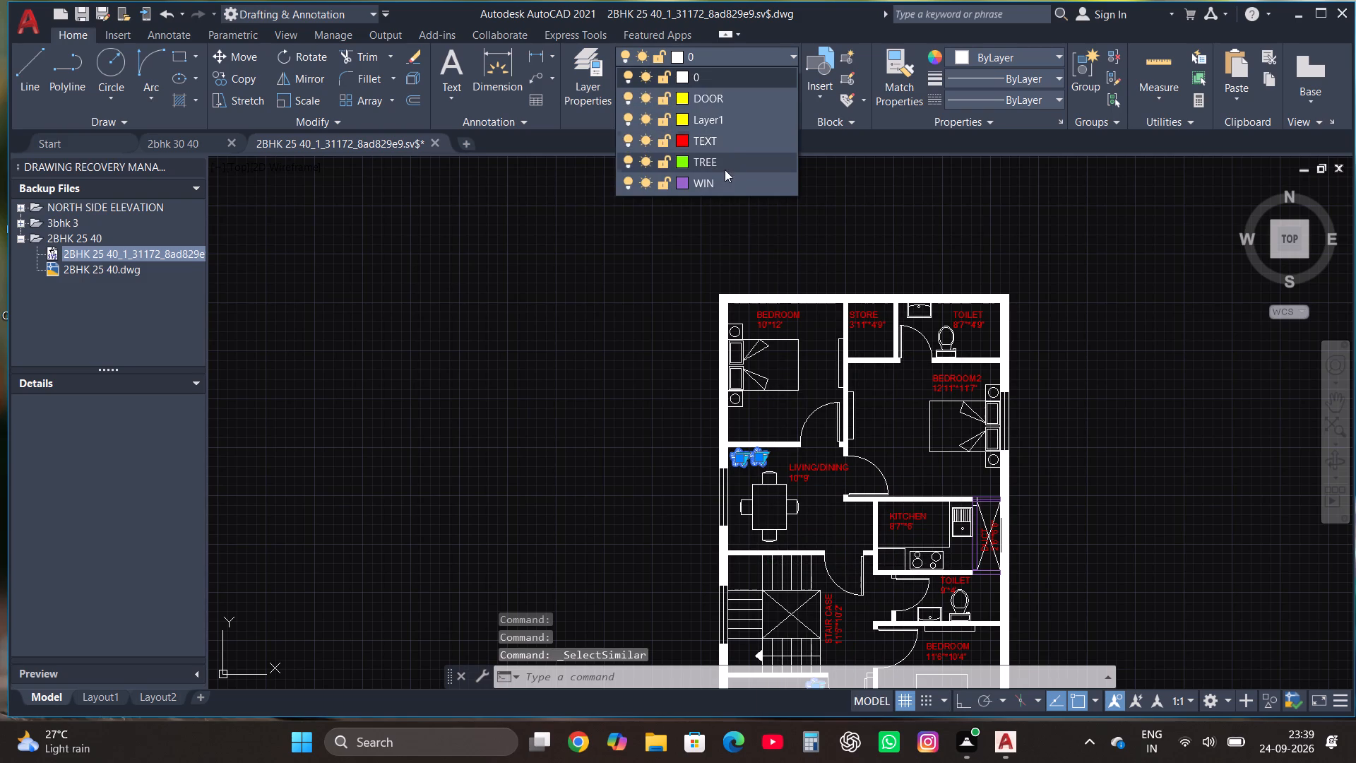
click(719, 162)
key(Escape)
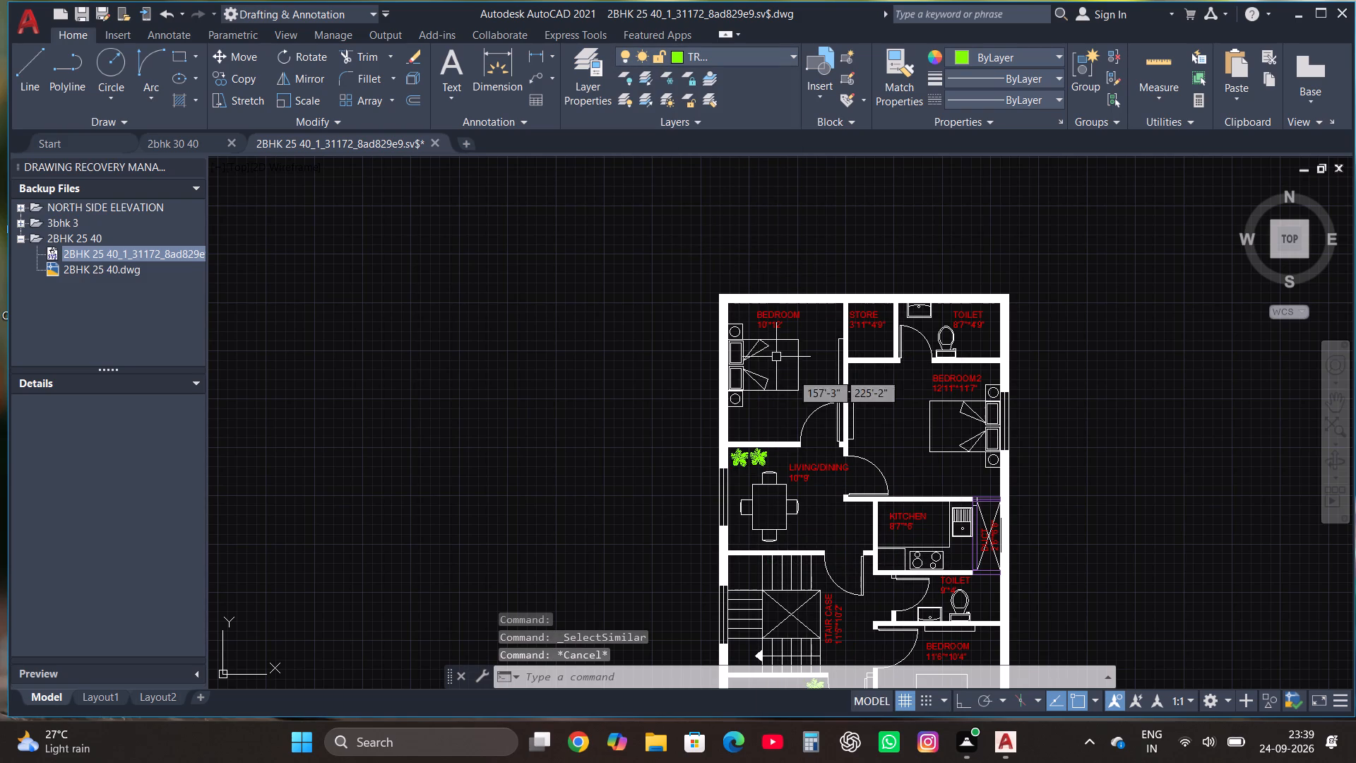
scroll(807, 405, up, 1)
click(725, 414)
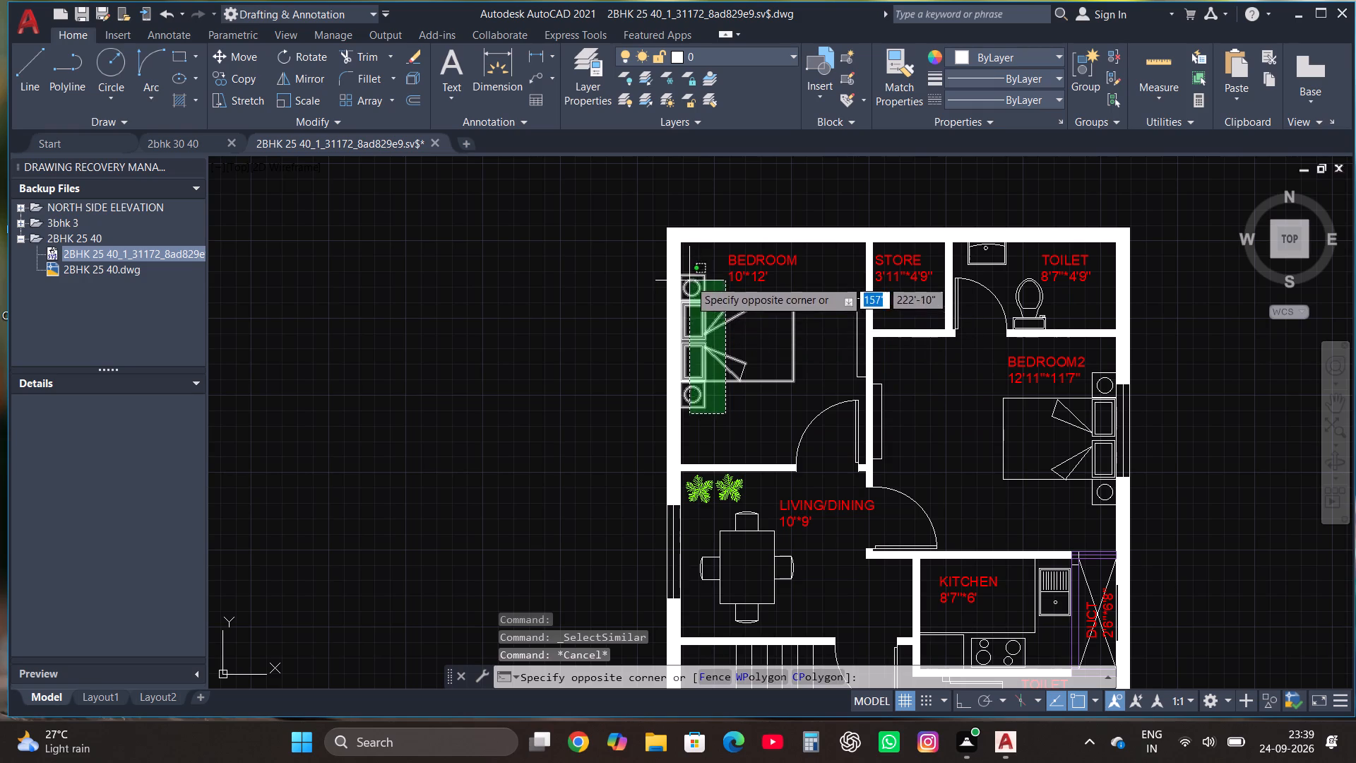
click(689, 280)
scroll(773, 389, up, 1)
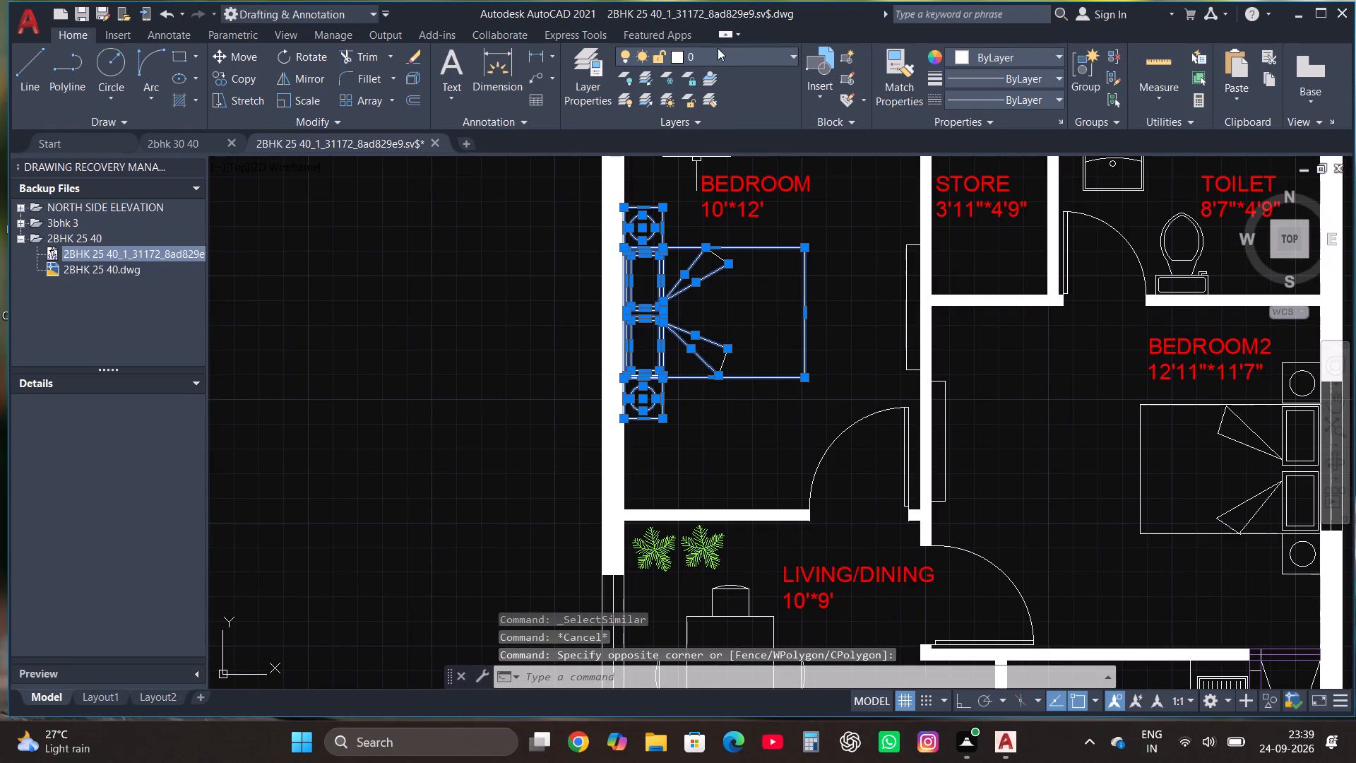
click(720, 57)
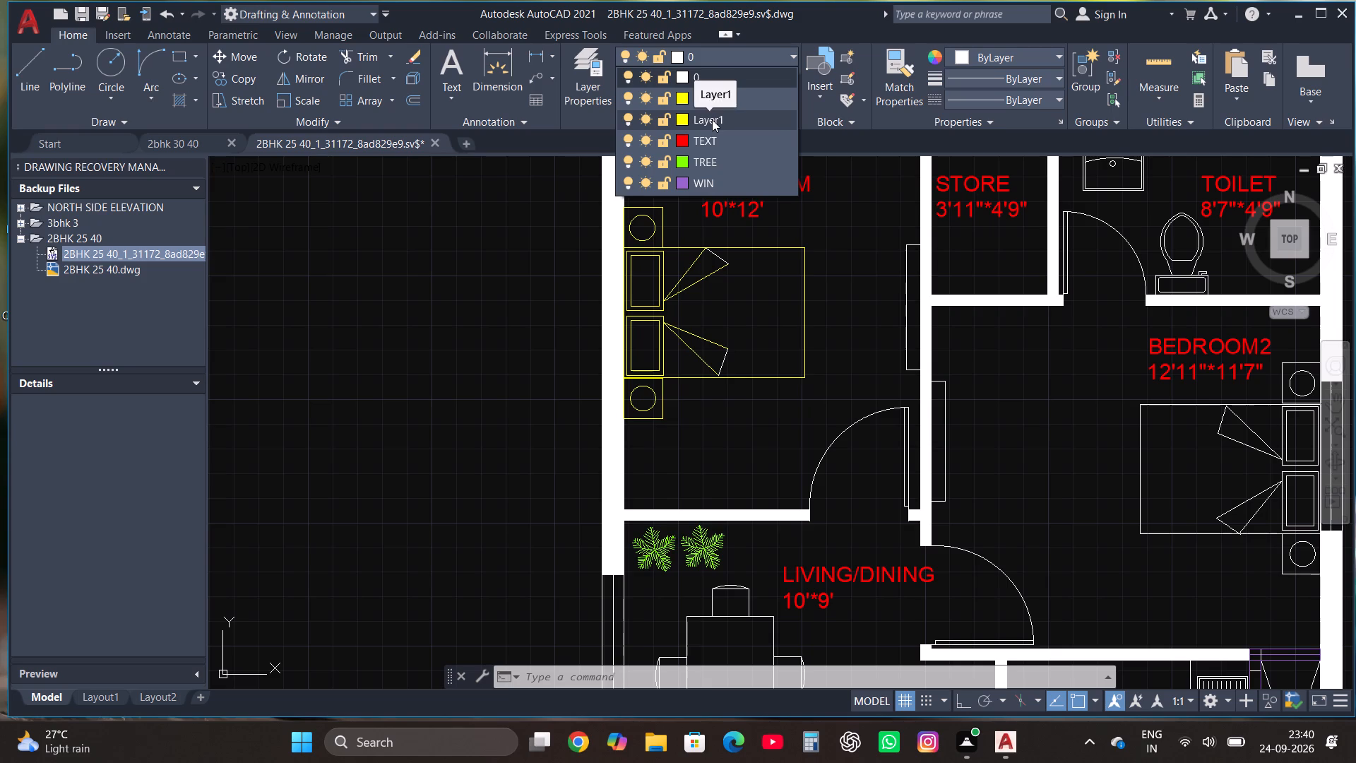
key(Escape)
Rename Layer1 as BED, set its colour to index 120, and close the layer manager.
click(596, 52)
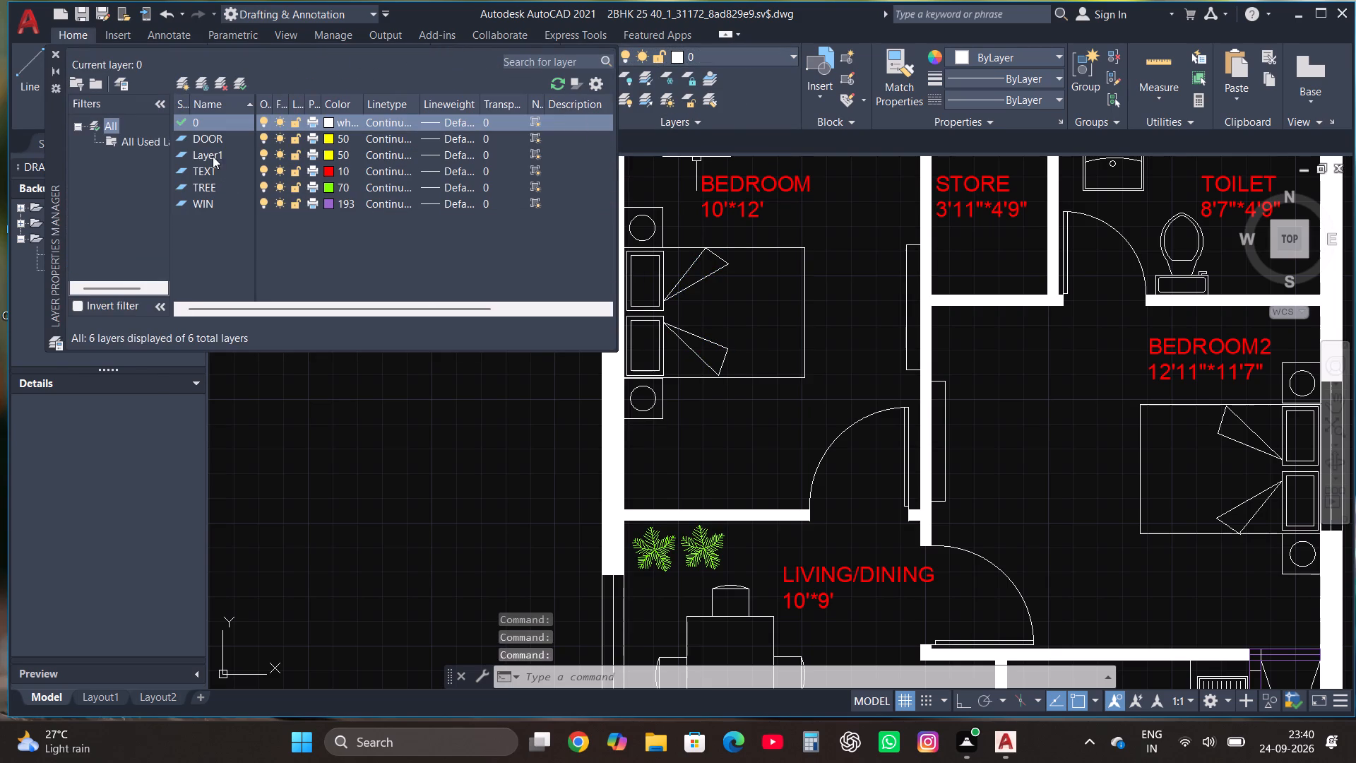
key(Escape)
click(226, 155)
right_click(226, 155)
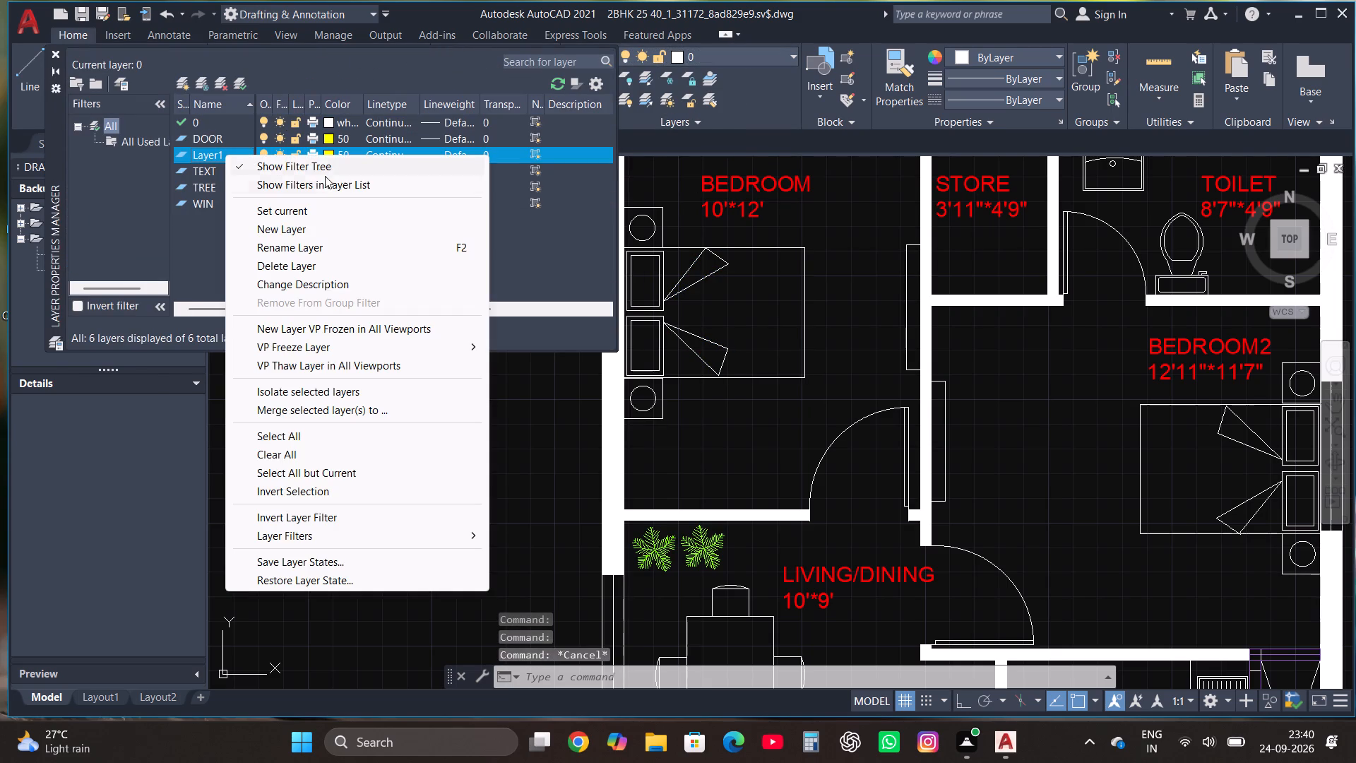
click(314, 253)
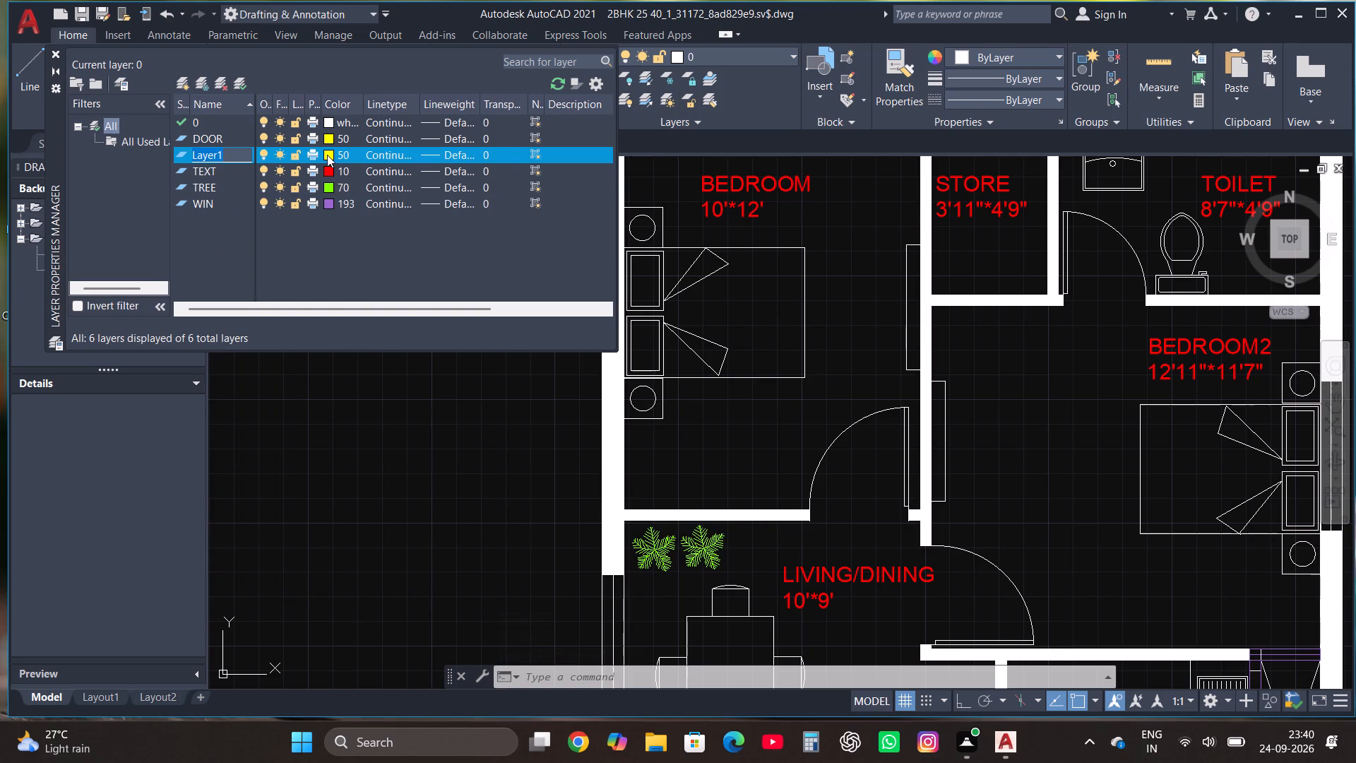
text(BED)
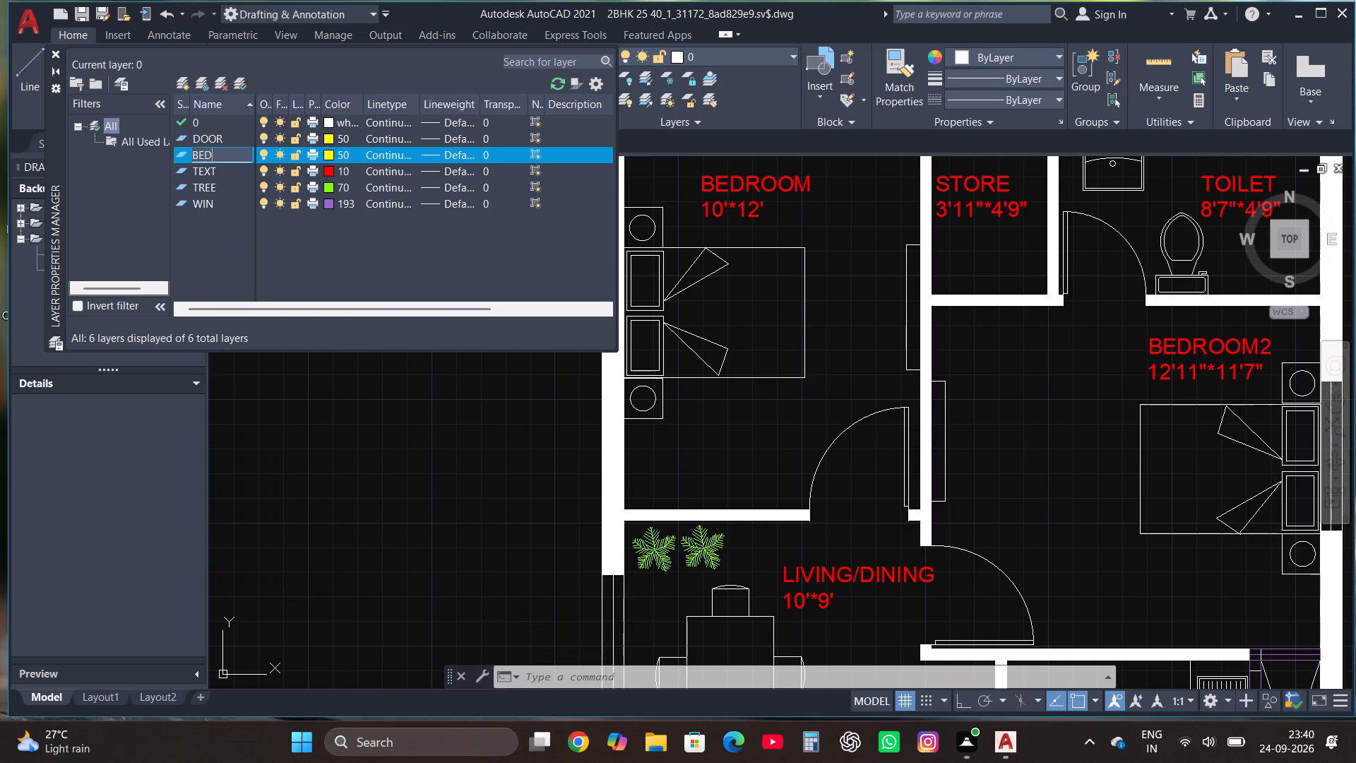
click(328, 154)
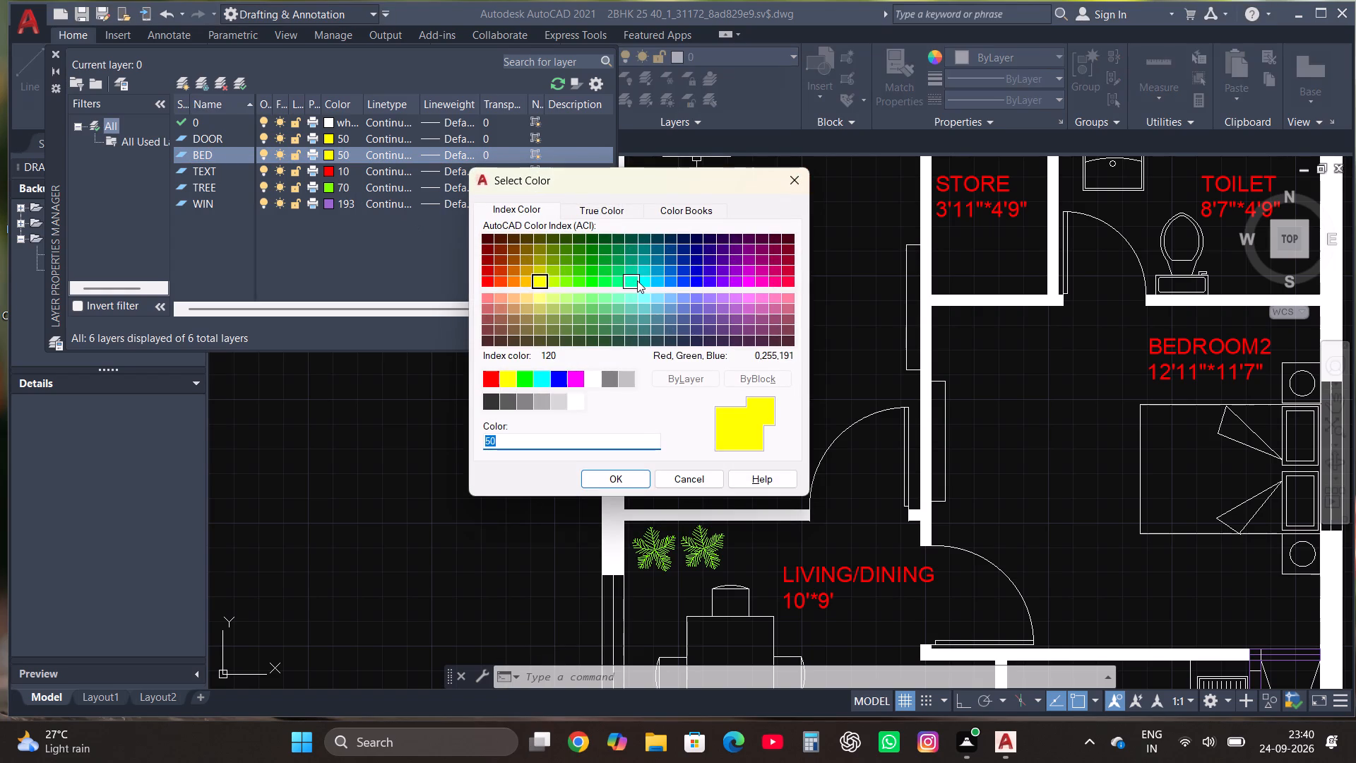
click(636, 276)
click(637, 285)
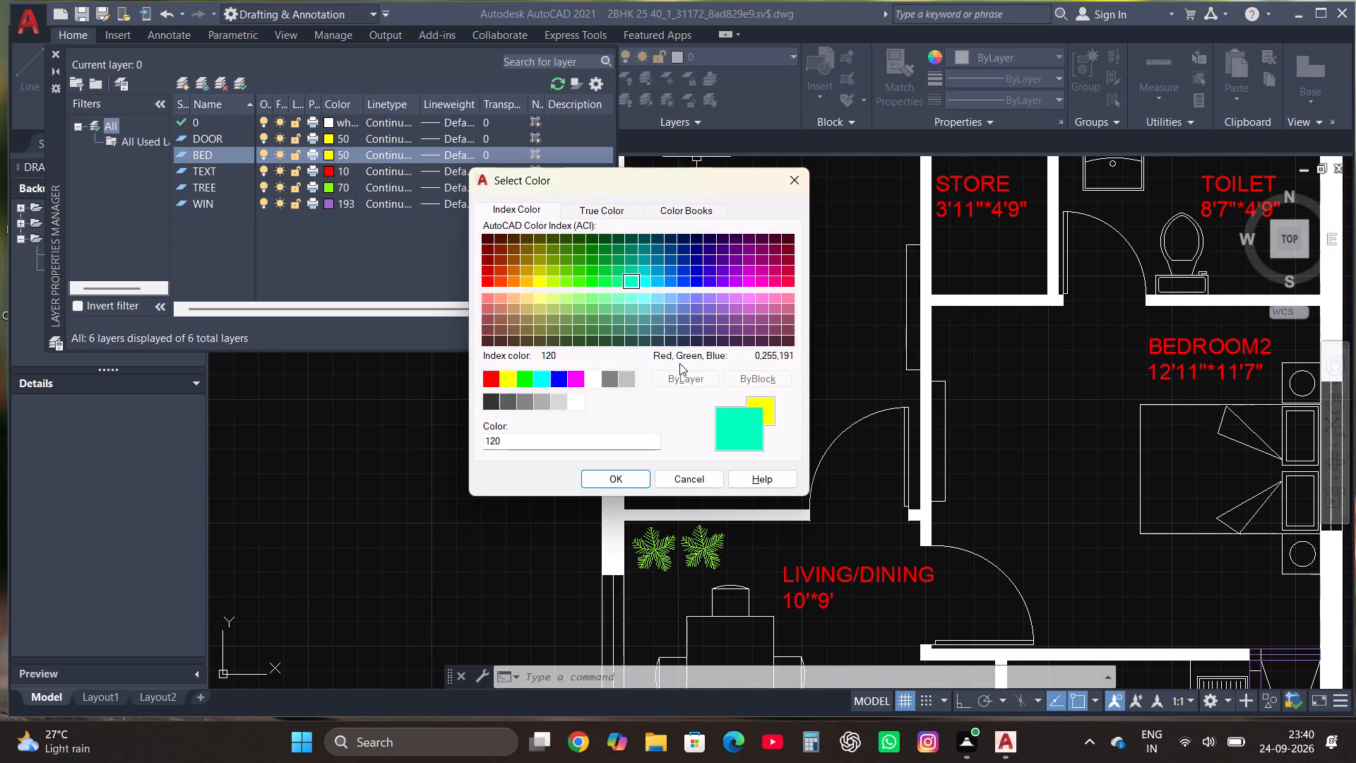
click(623, 480)
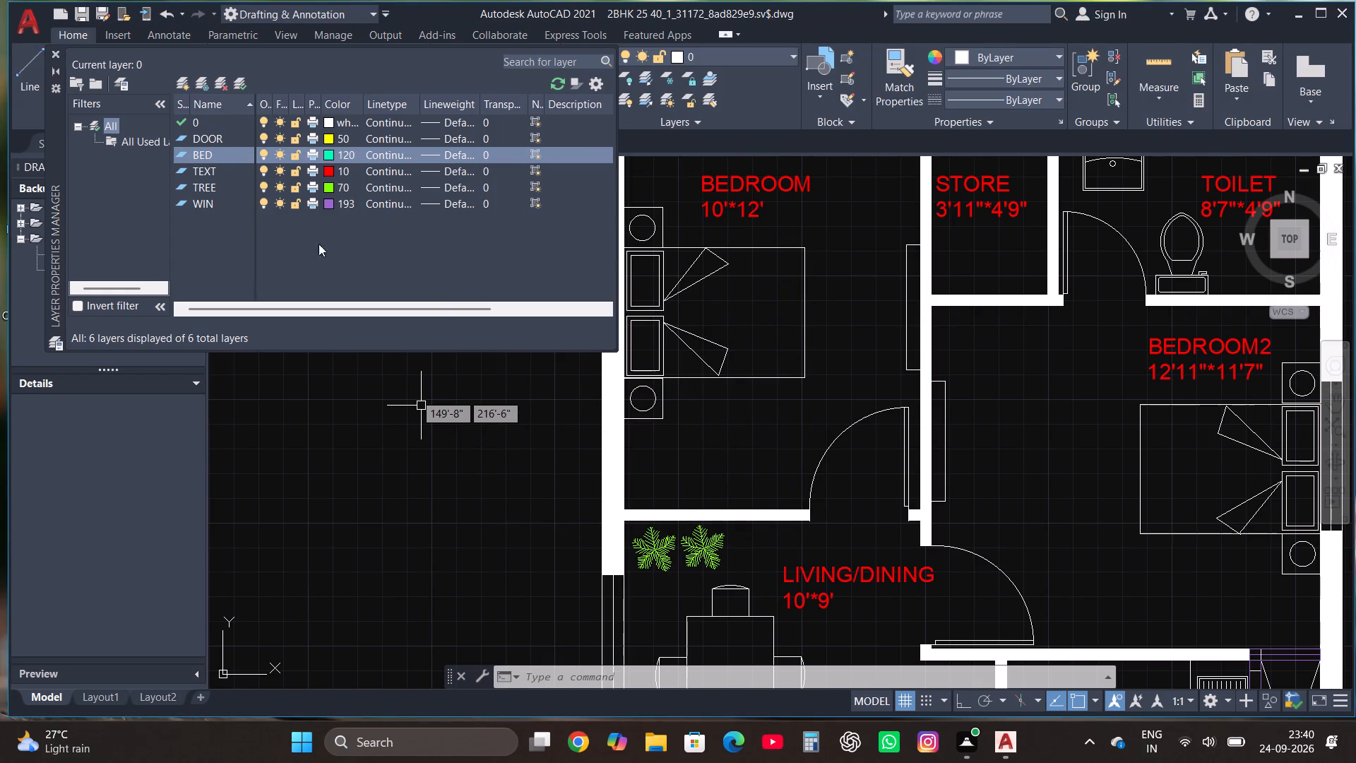
click(52, 51)
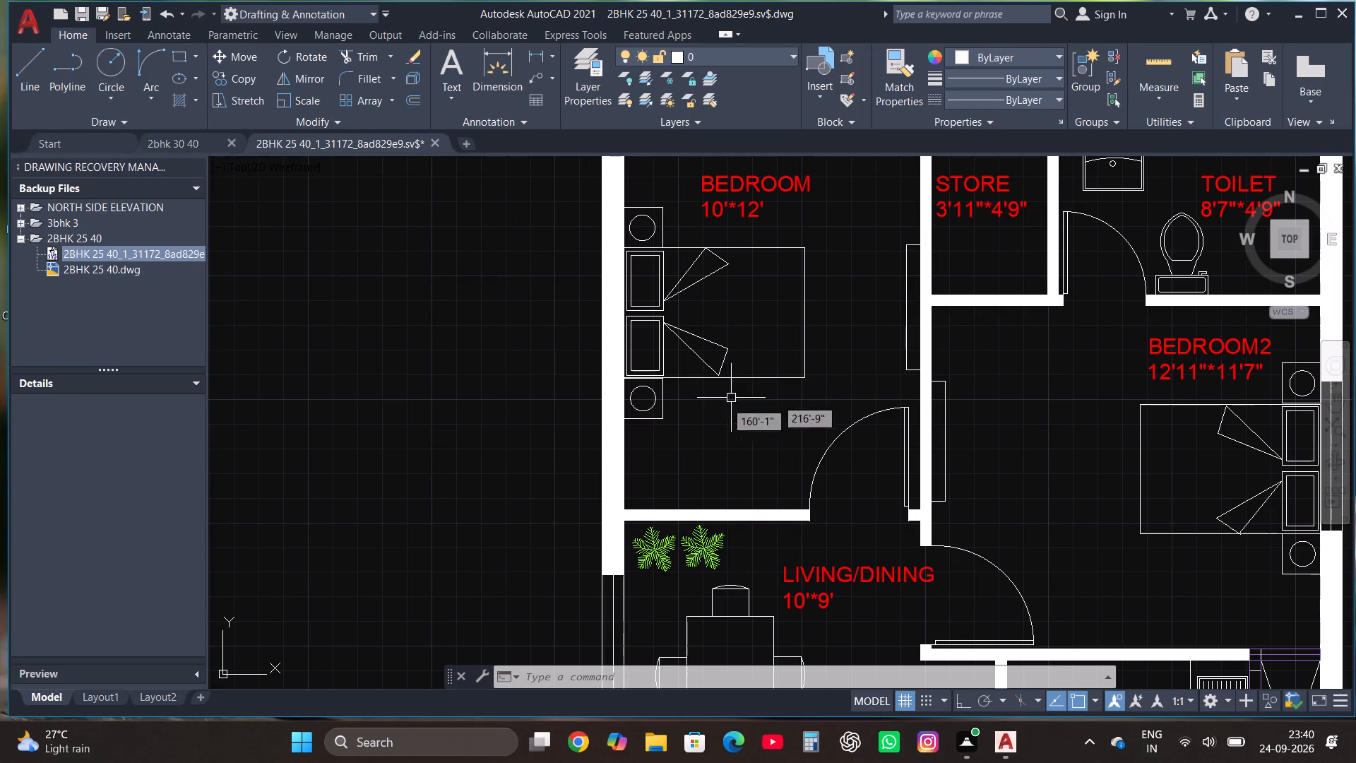
Assign the bed and both side tables in the 10'*12' bedroom to the BED layer, including the short end lines of the two blanket folds.
click(701, 403)
click(645, 208)
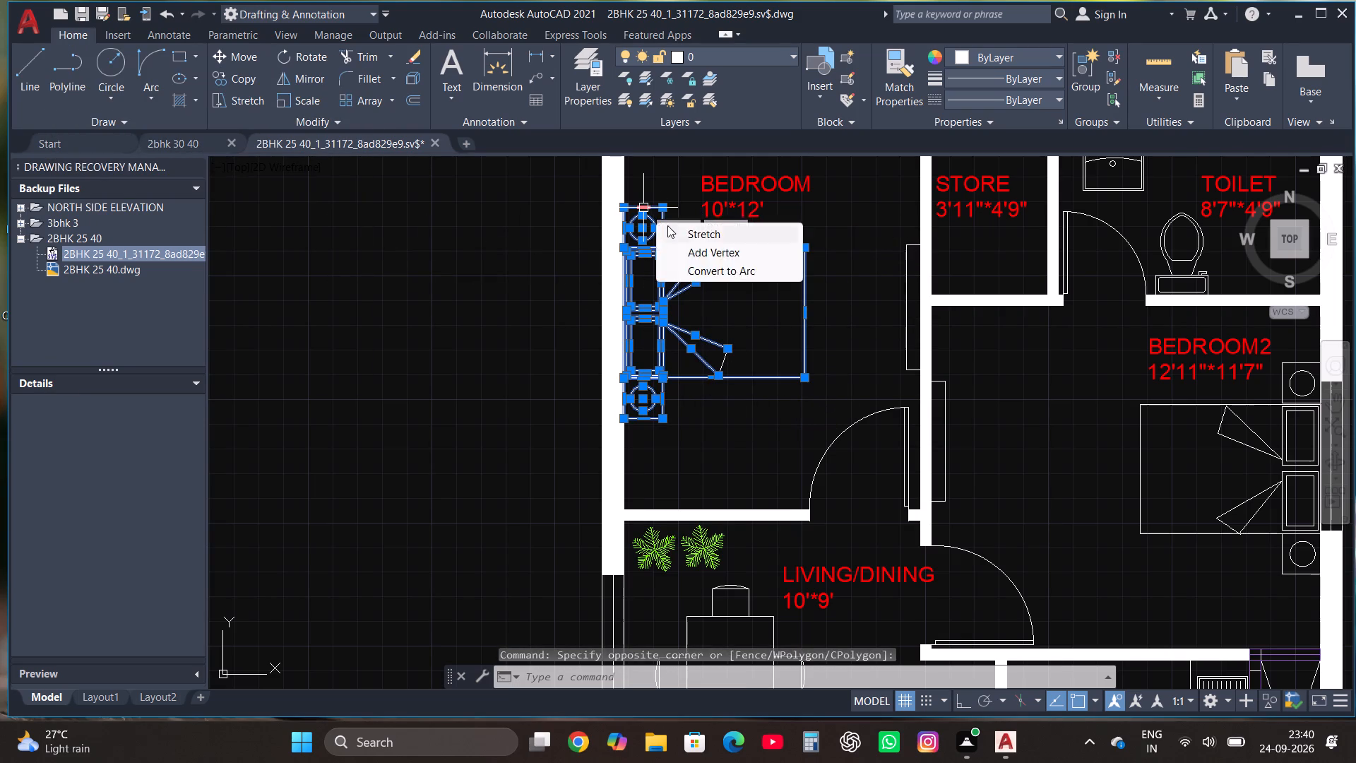
click(694, 55)
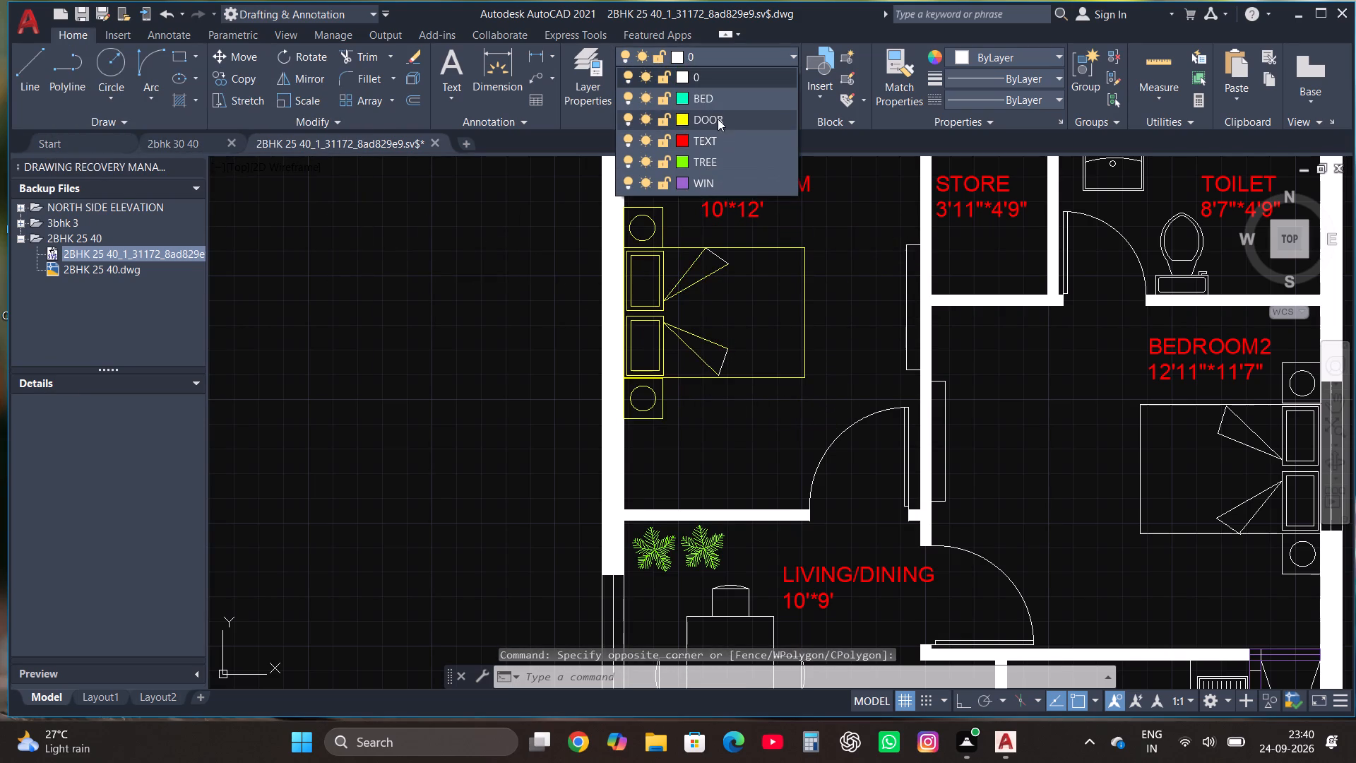
click(719, 100)
key(Escape)
scroll(501, 333, down, 1)
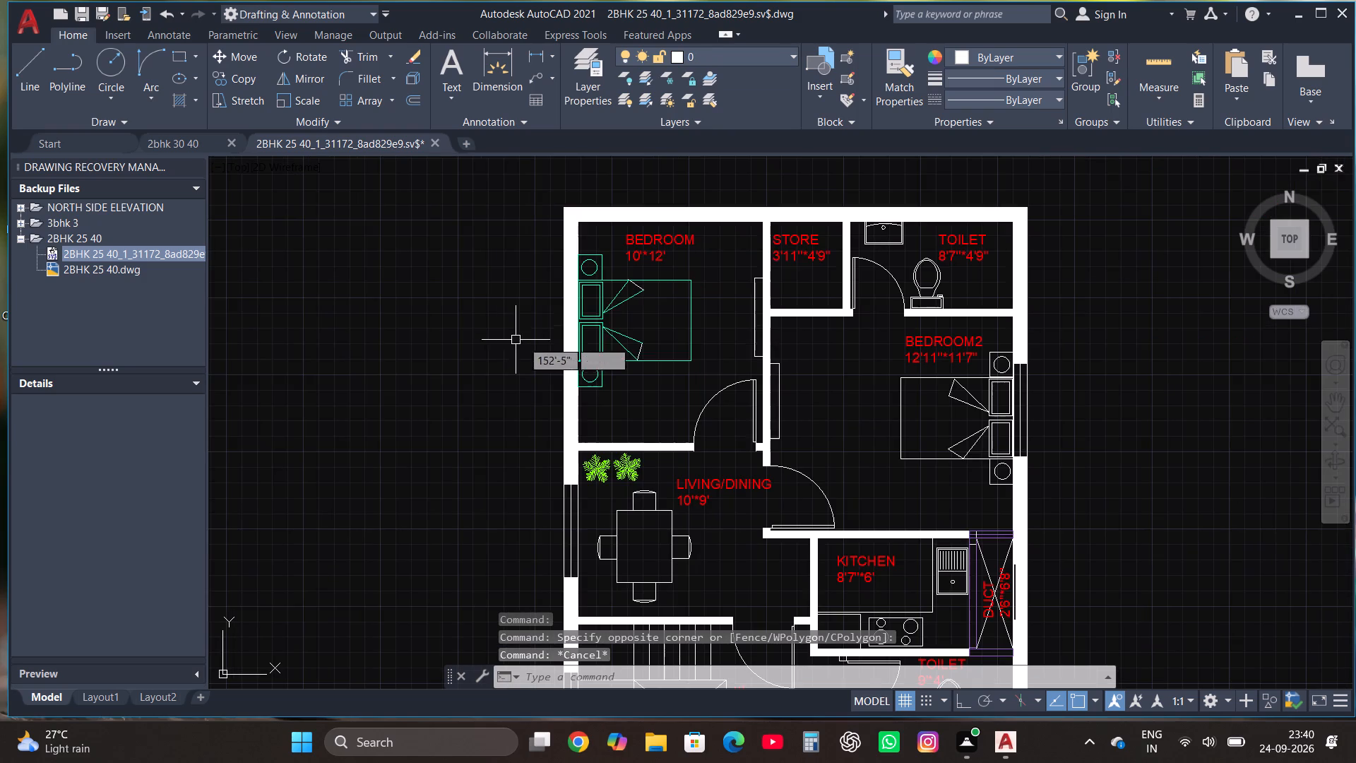
scroll(619, 306, up, 2)
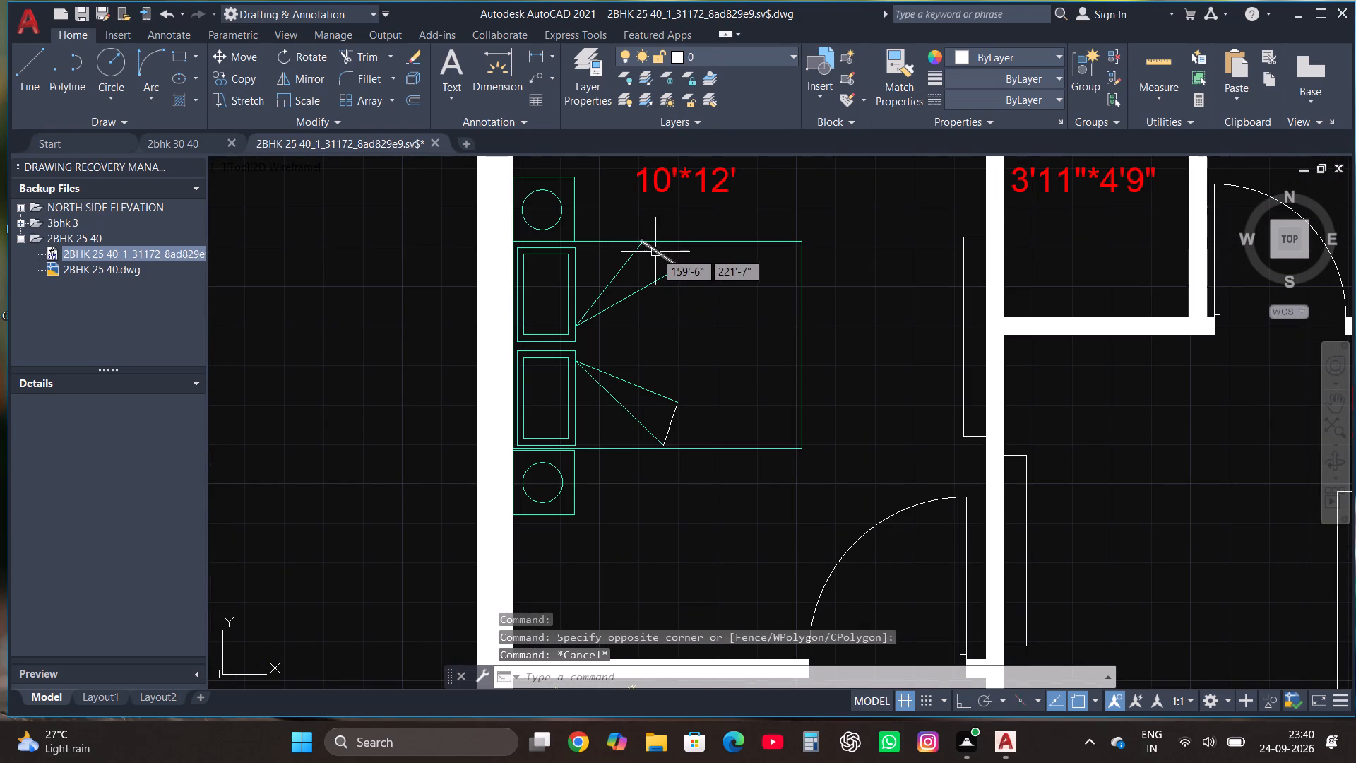
click(655, 252)
click(670, 426)
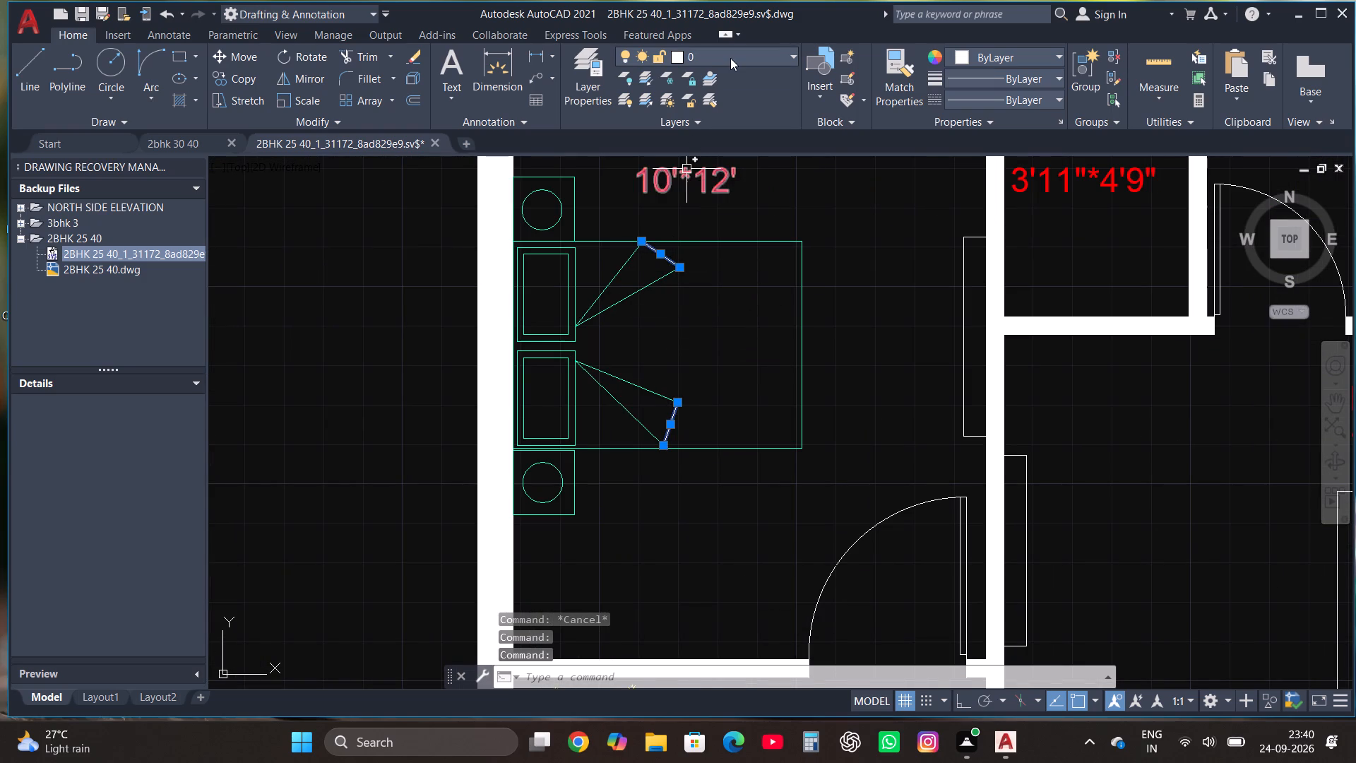
click(731, 57)
click(720, 102)
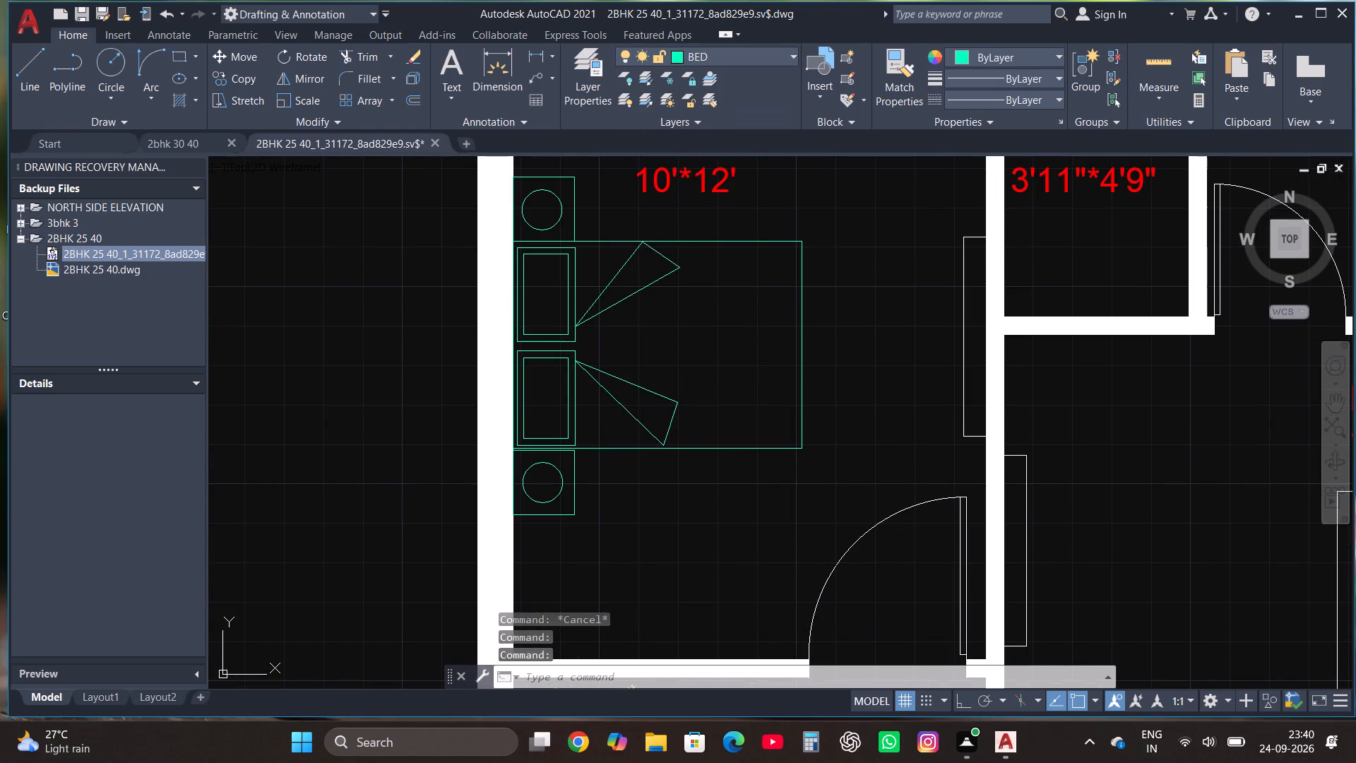
key(Escape)
Assign the complete bed in BEDROOM2, with its fold lines, both side tables and their lamp circles, to the BED layer.
scroll(456, 389, down, 3)
scroll(763, 478, up, 3)
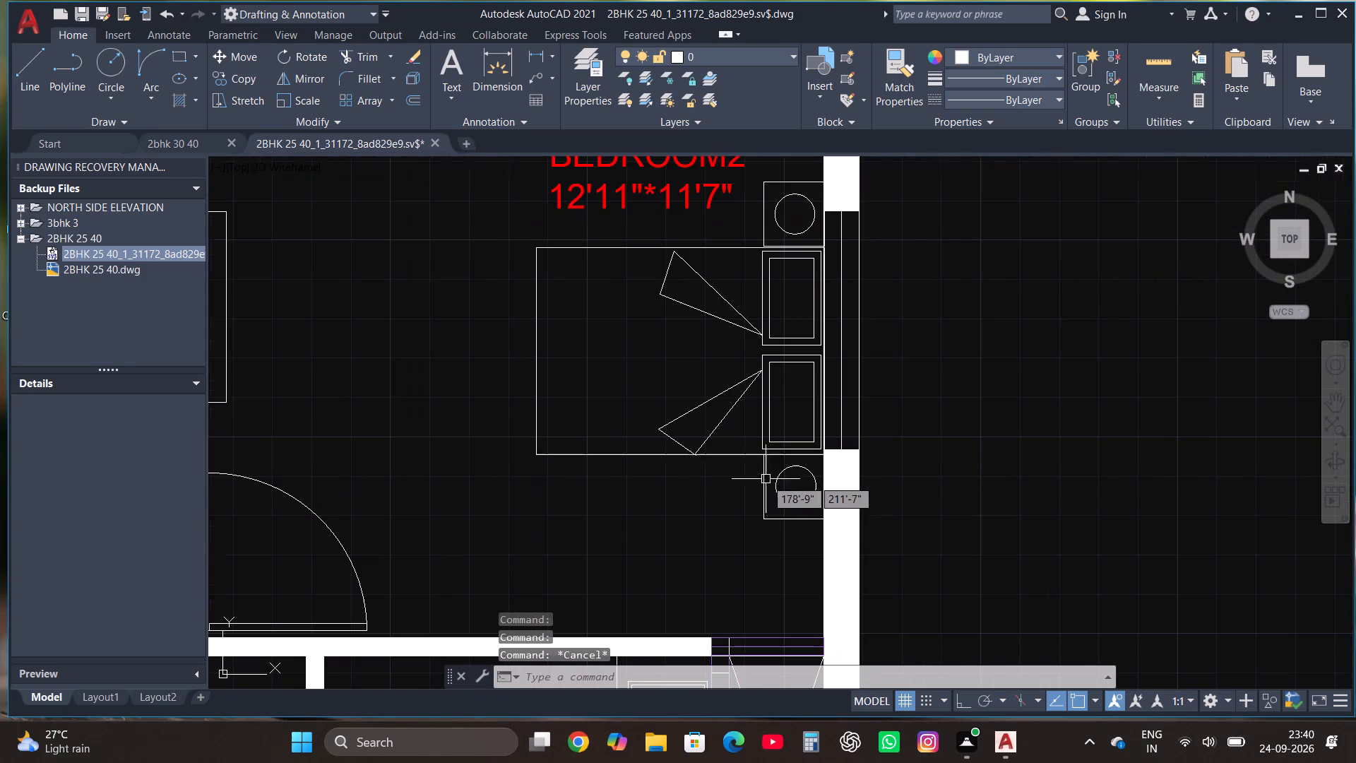
drag(798, 532, 798, 519)
click(729, 235)
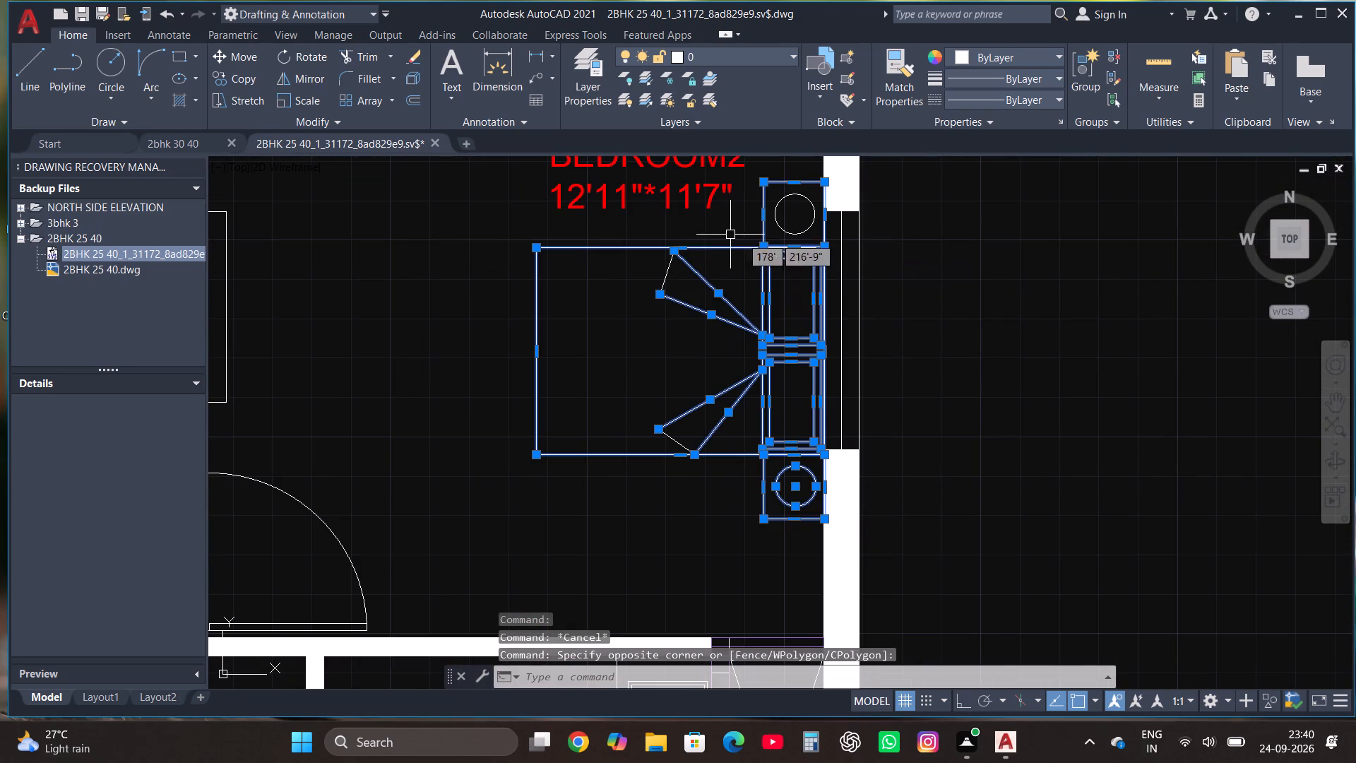
click(806, 243)
click(801, 202)
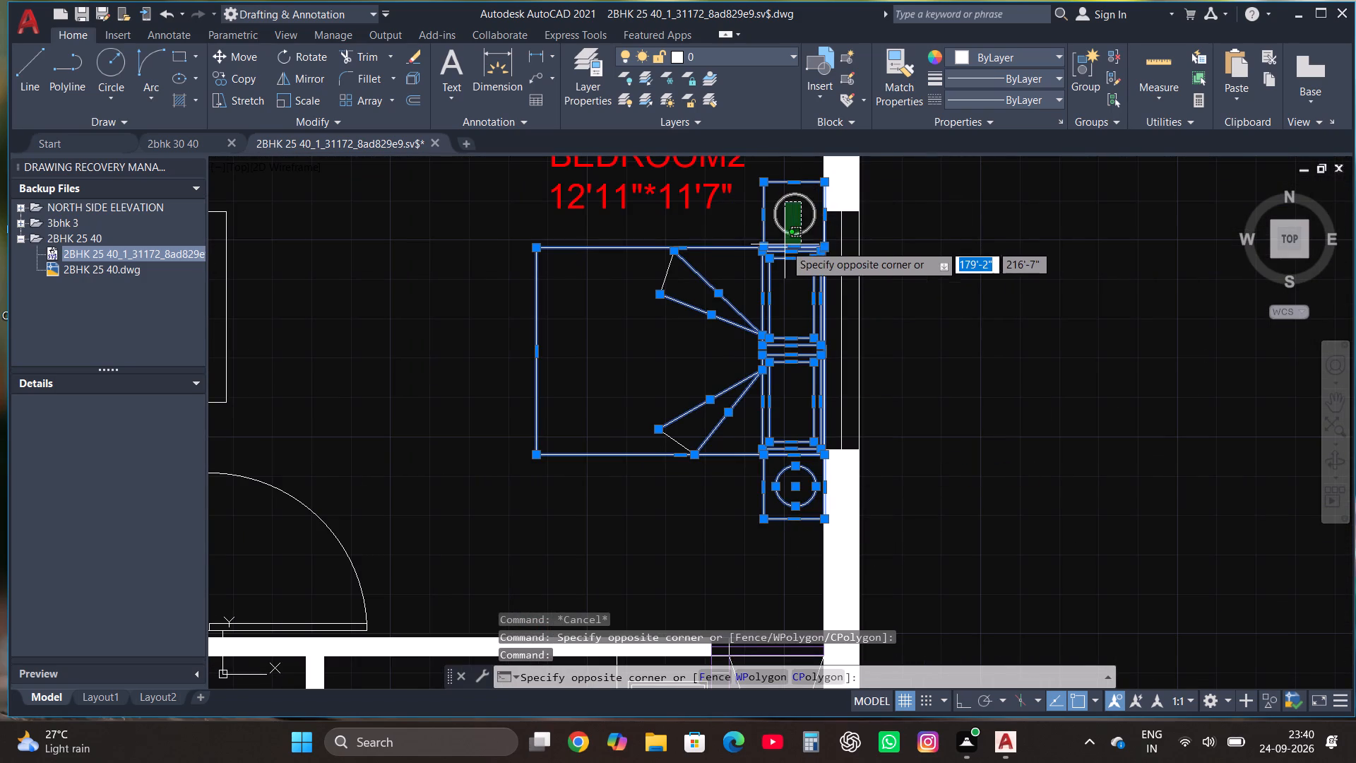
click(785, 243)
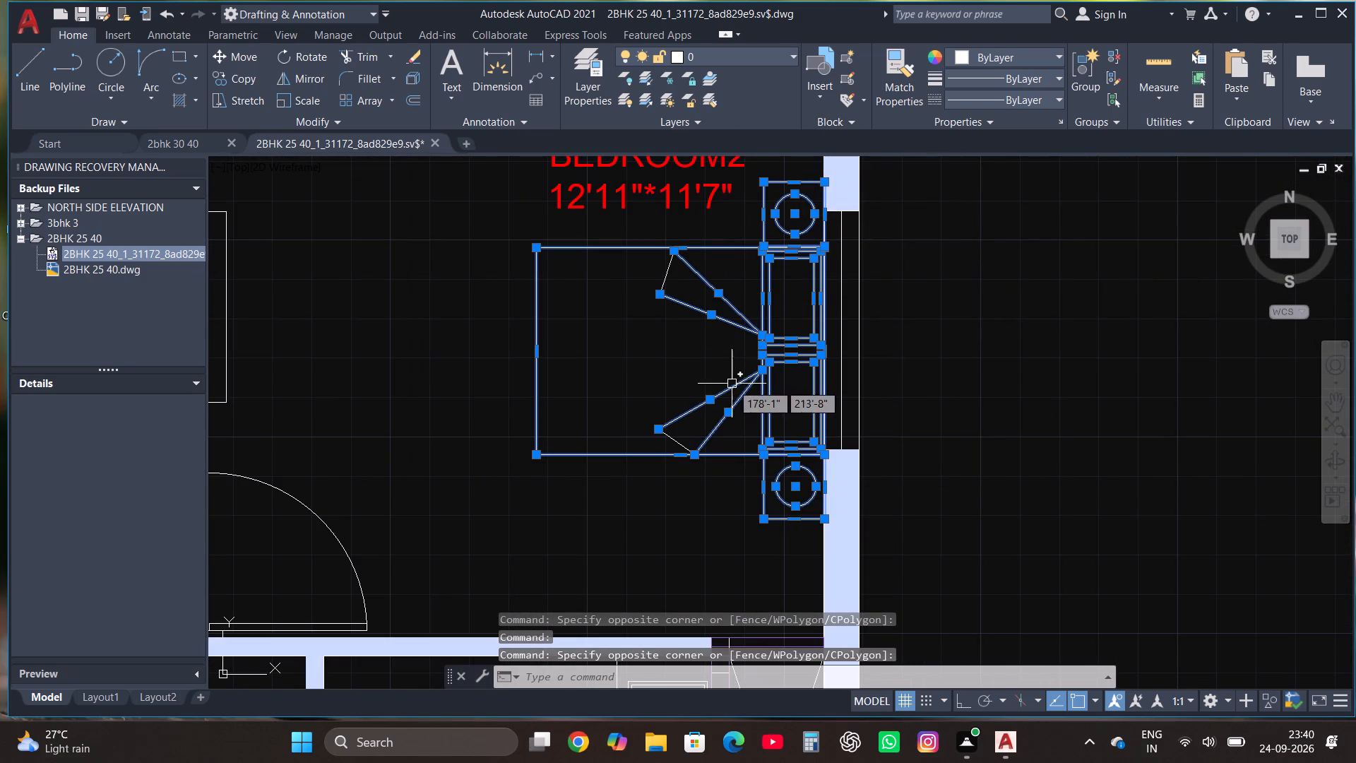
drag(706, 503, 698, 488)
click(617, 259)
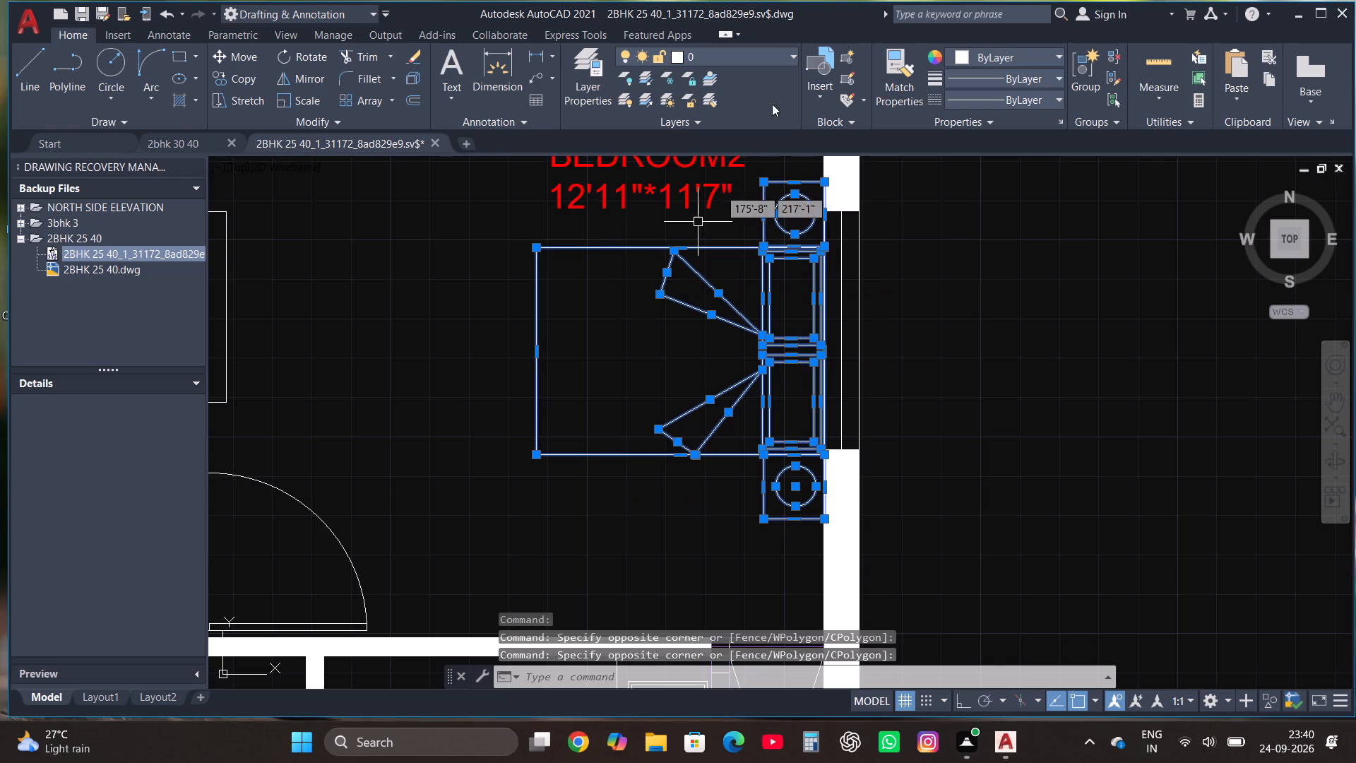
click(763, 50)
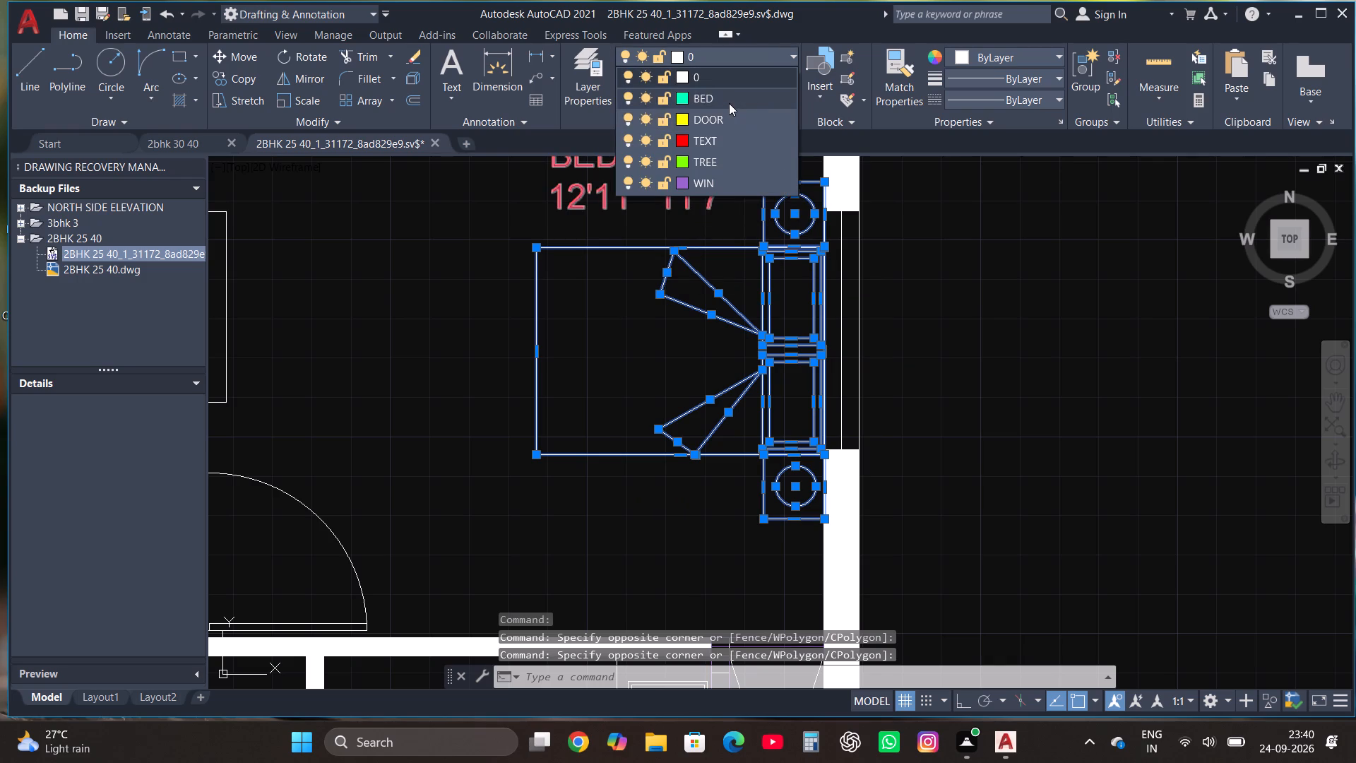
click(729, 103)
key(Escape)
Assign the bed and side tables in the 11'6"*10'4" bedroom to the BED layer.
scroll(737, 280, down, 4)
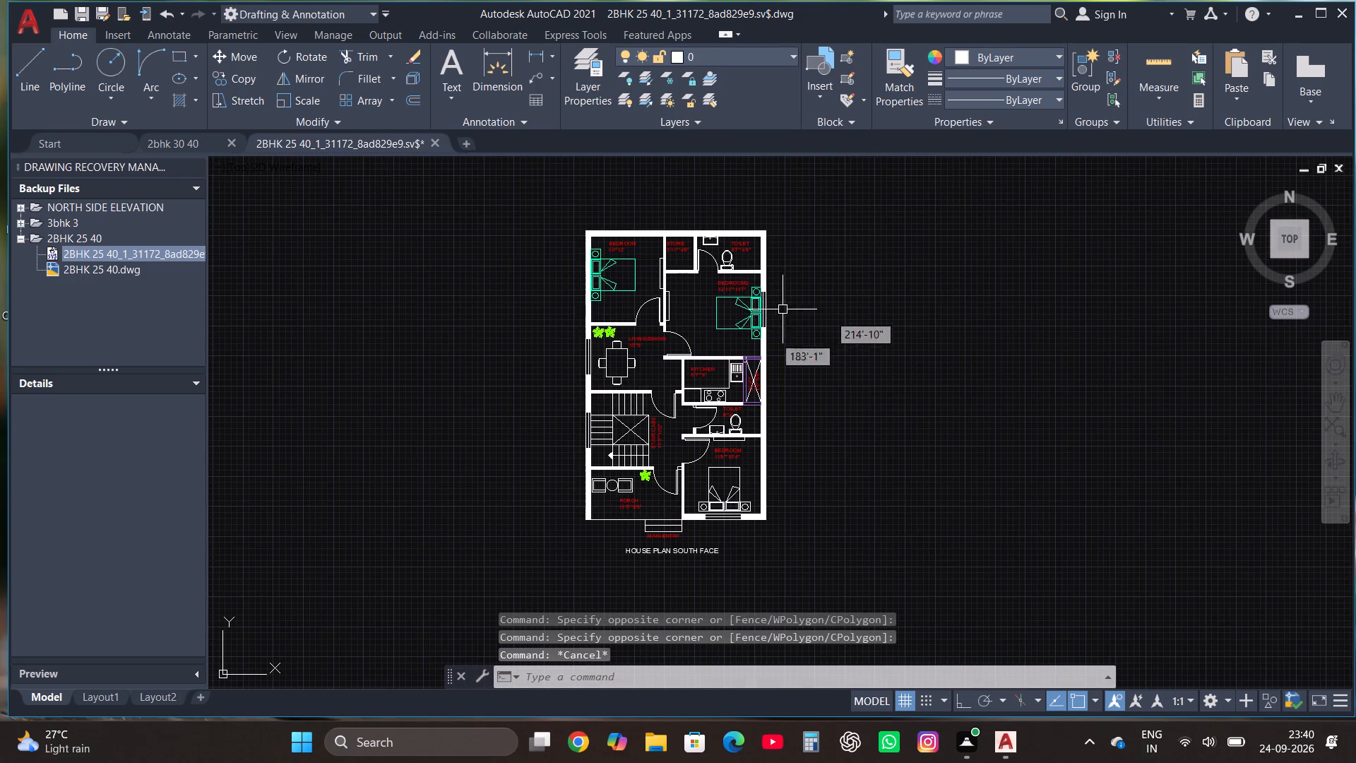
scroll(739, 536, up, 3)
scroll(787, 439, up, 1)
click(790, 457)
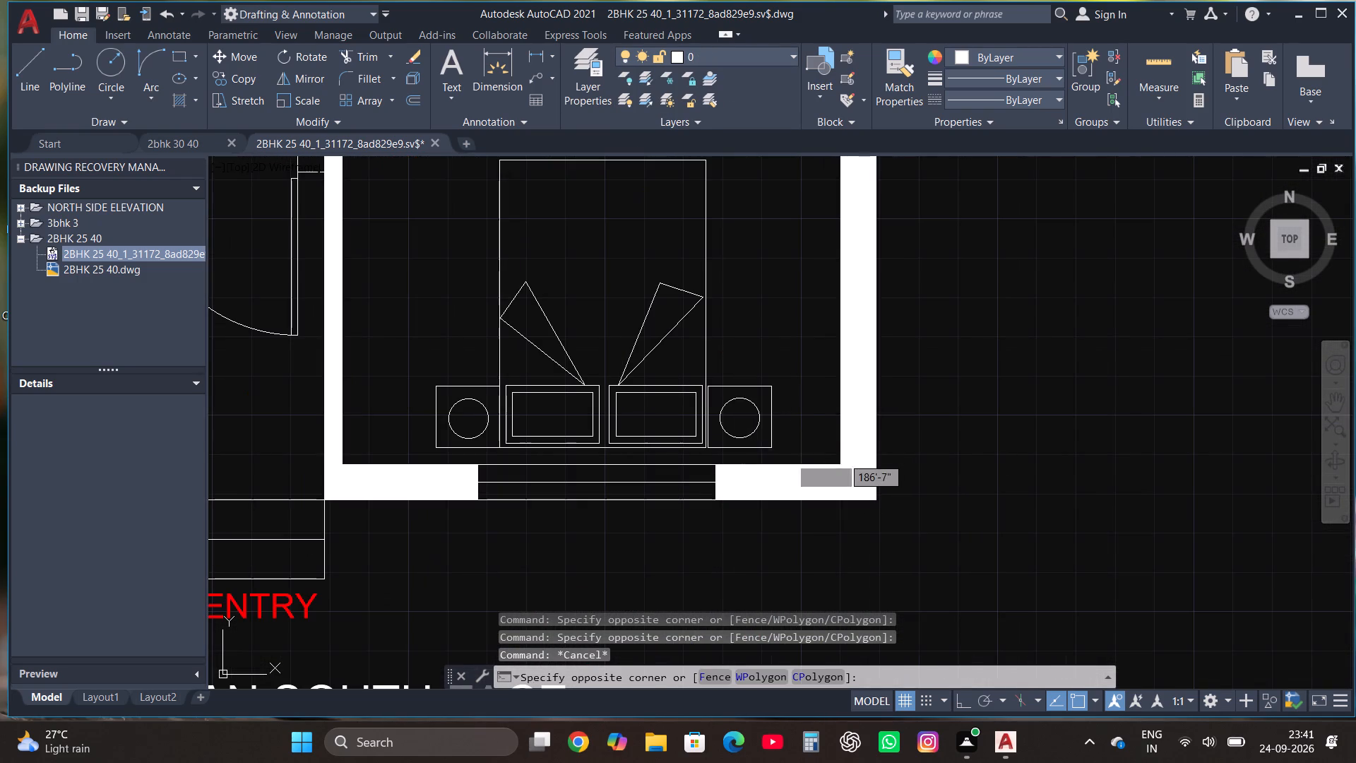
scroll(752, 412, down, 2)
click(621, 314)
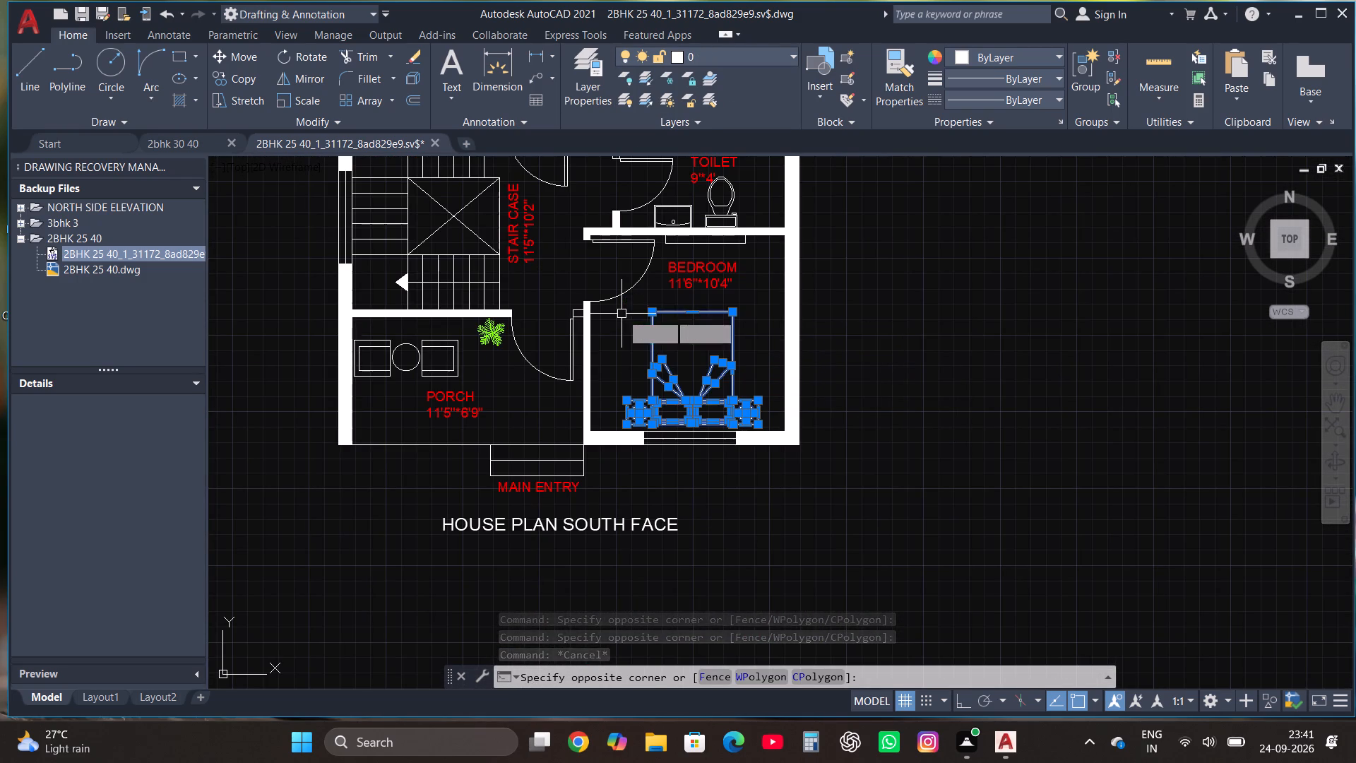
click(691, 56)
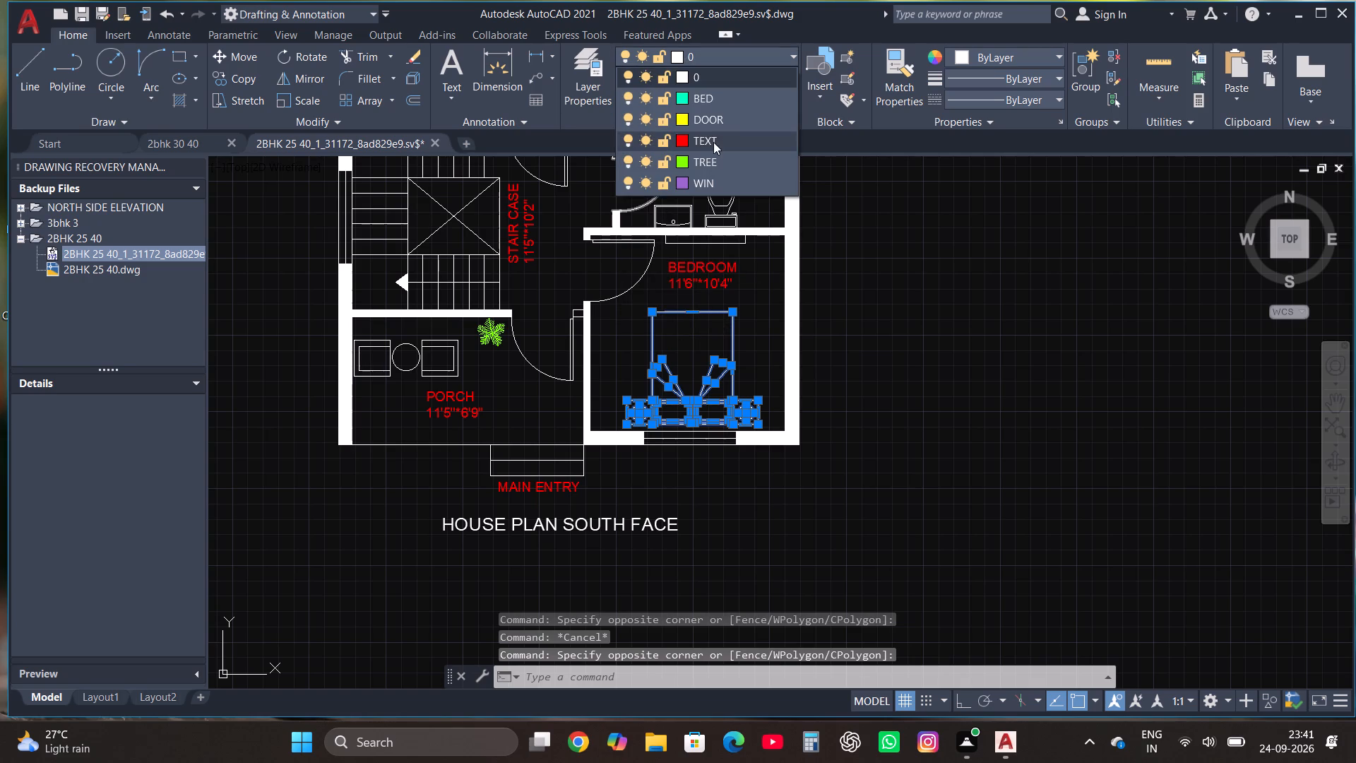
click(718, 97)
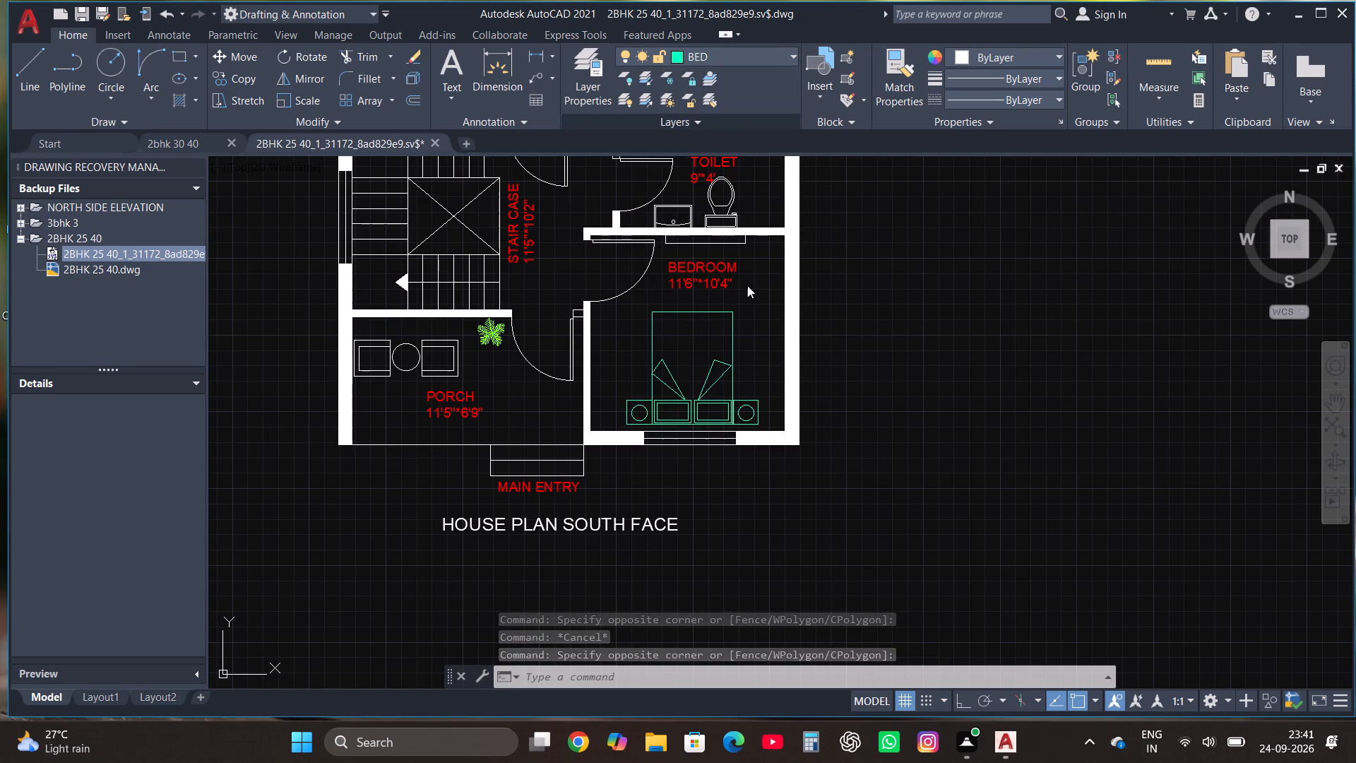
key(Escape)
Select the porch entrance door and all similar door blocks in the plan.
scroll(764, 377, down, 1)
scroll(615, 353, up, 1)
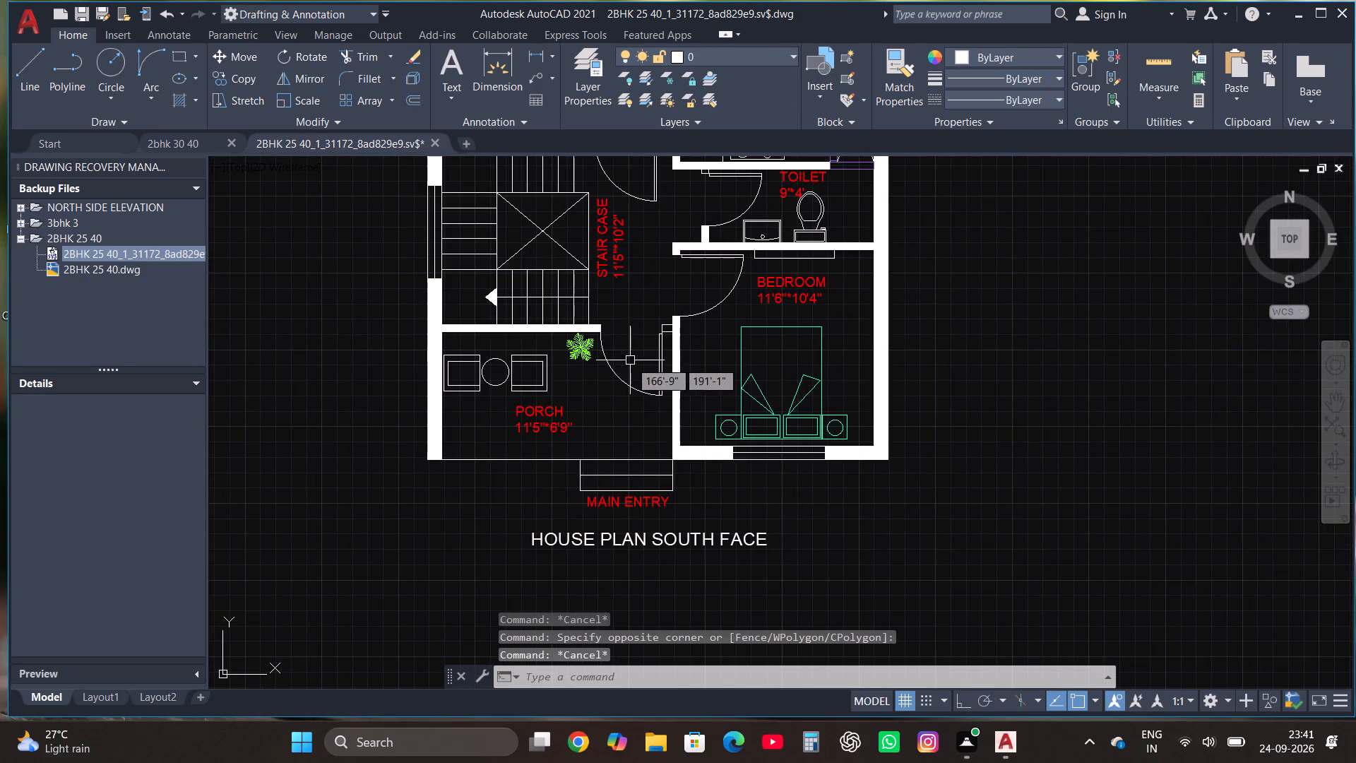
click(621, 379)
right_click(624, 378)
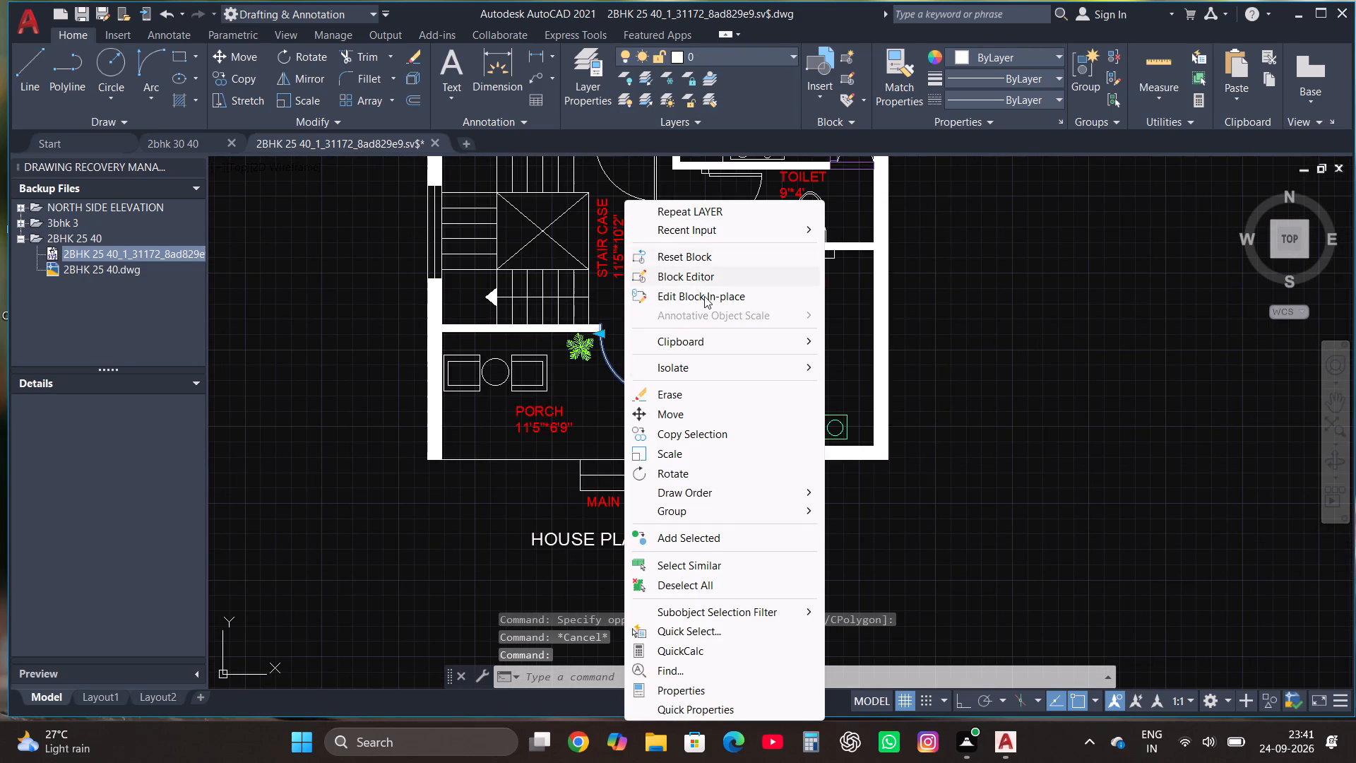
click(698, 566)
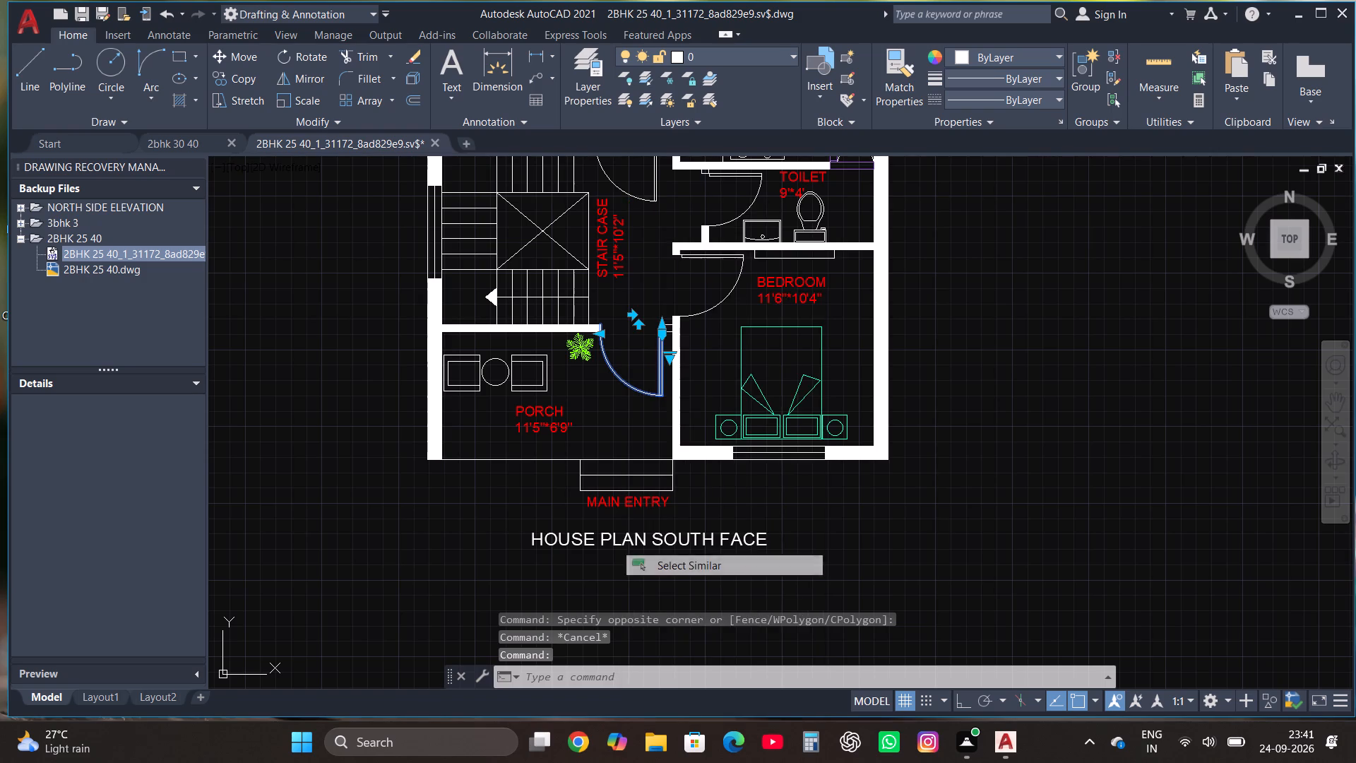
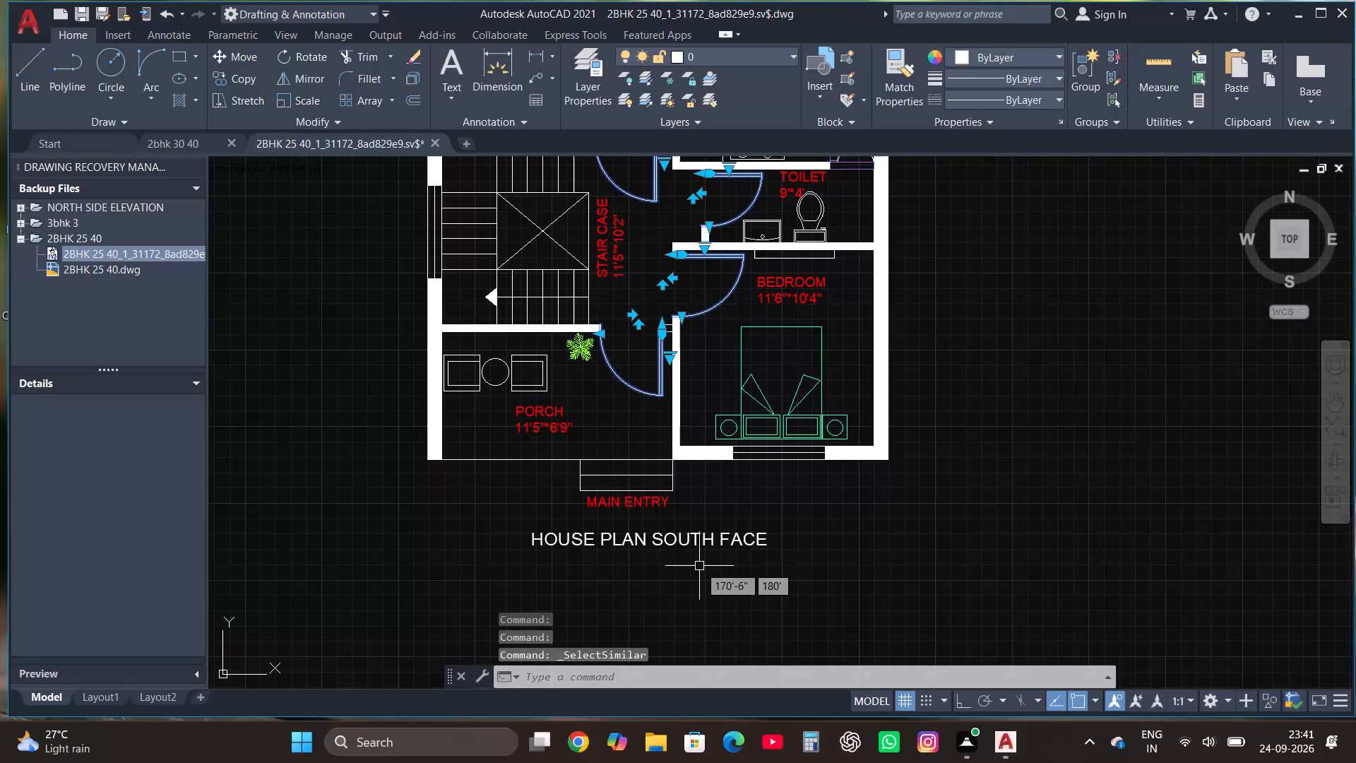
Assign the selected door blocks to the DOOR layer.
click(722, 57)
click(704, 122)
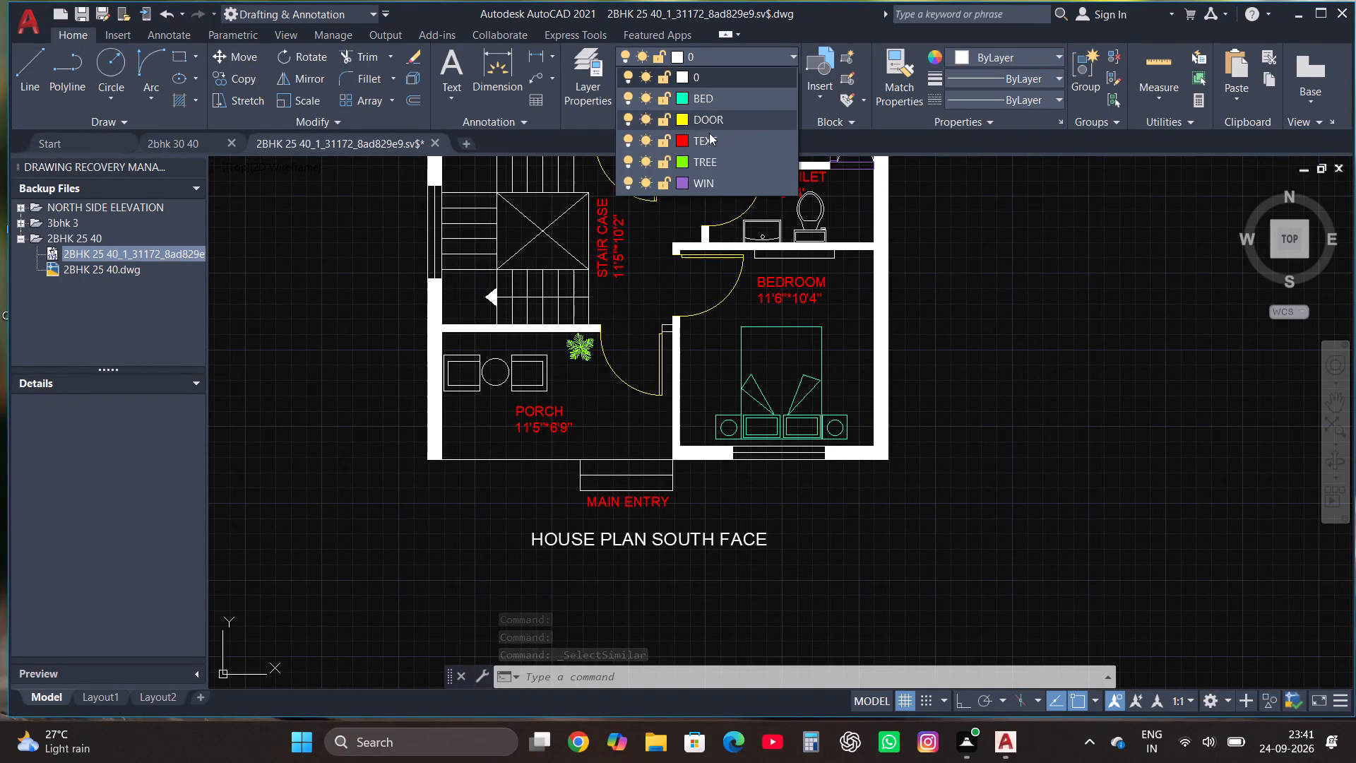
key(Escape)
Select the toilet's WC block together with all similar blocks and assign them to the WIN layer.
scroll(763, 489, down, 2)
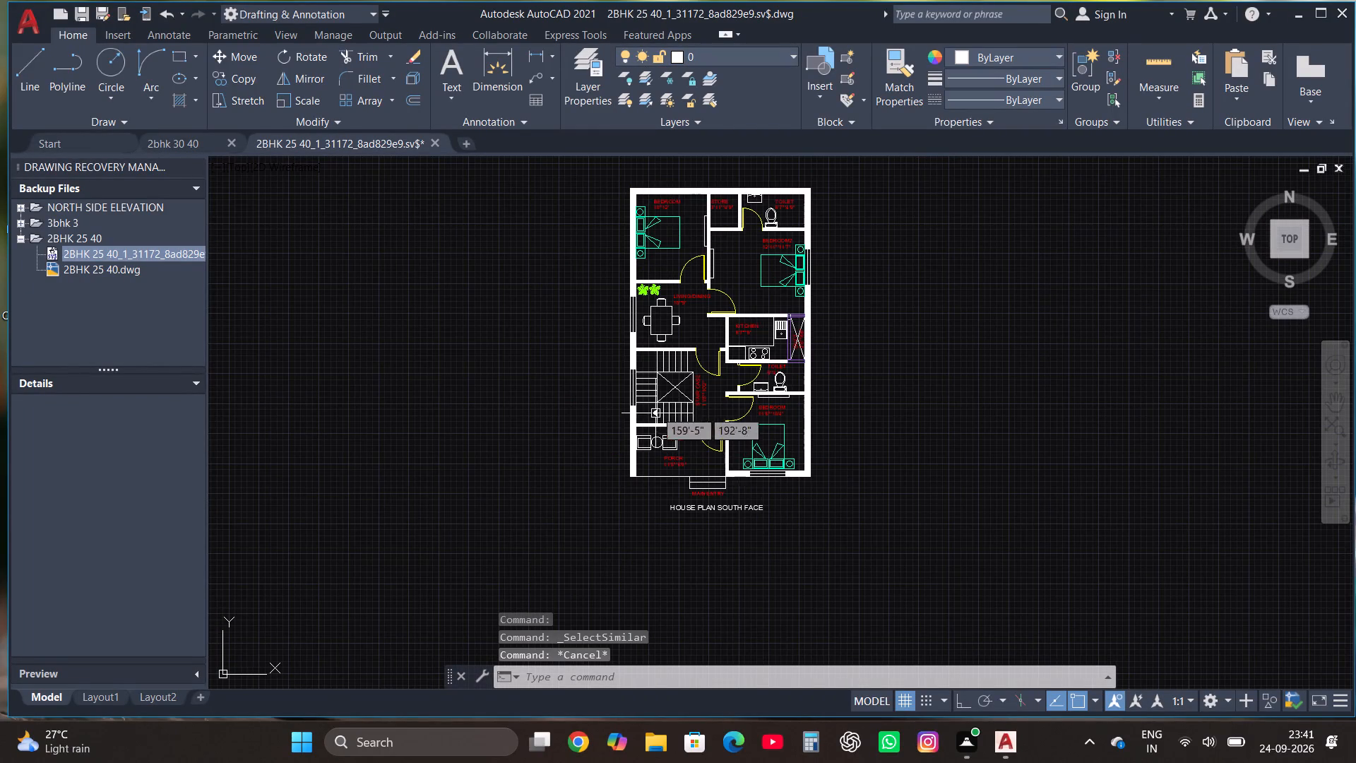
scroll(785, 205, up, 3)
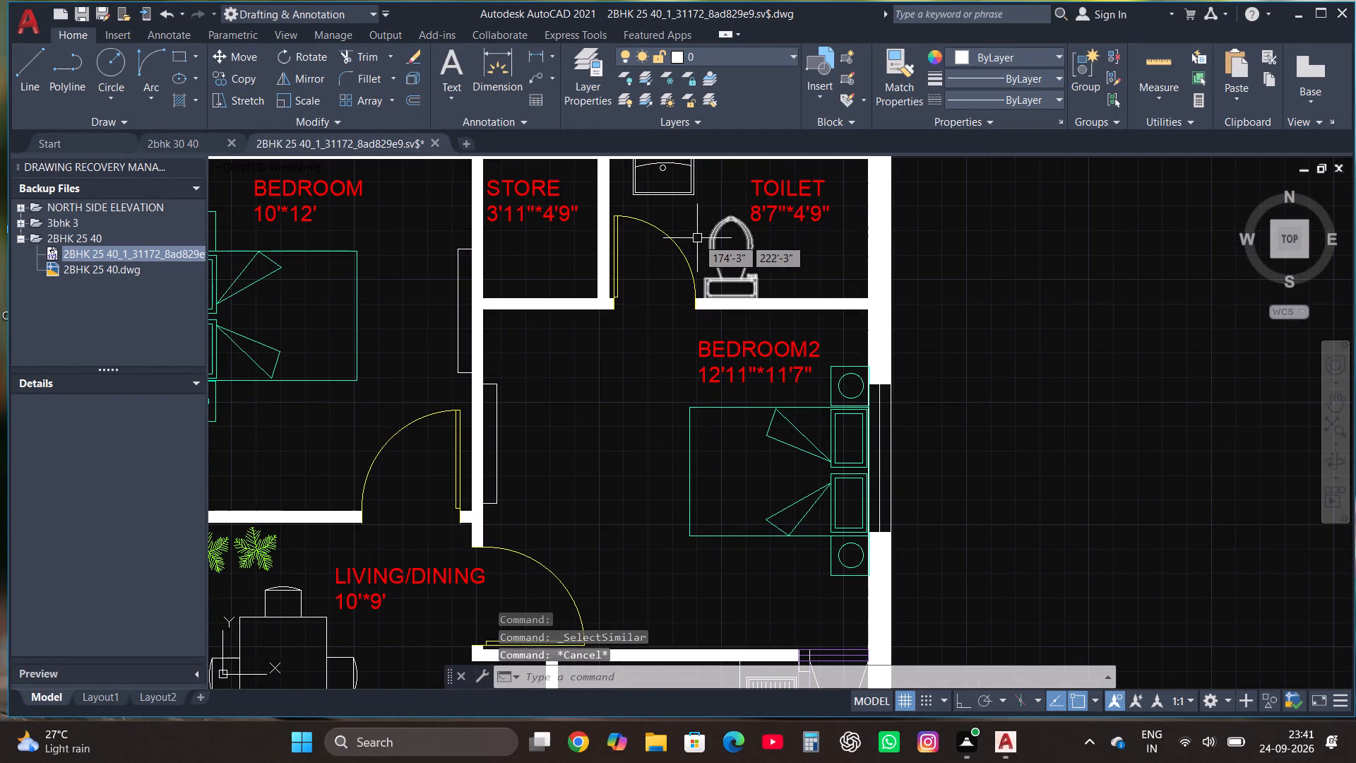
click(713, 246)
right_click(714, 246)
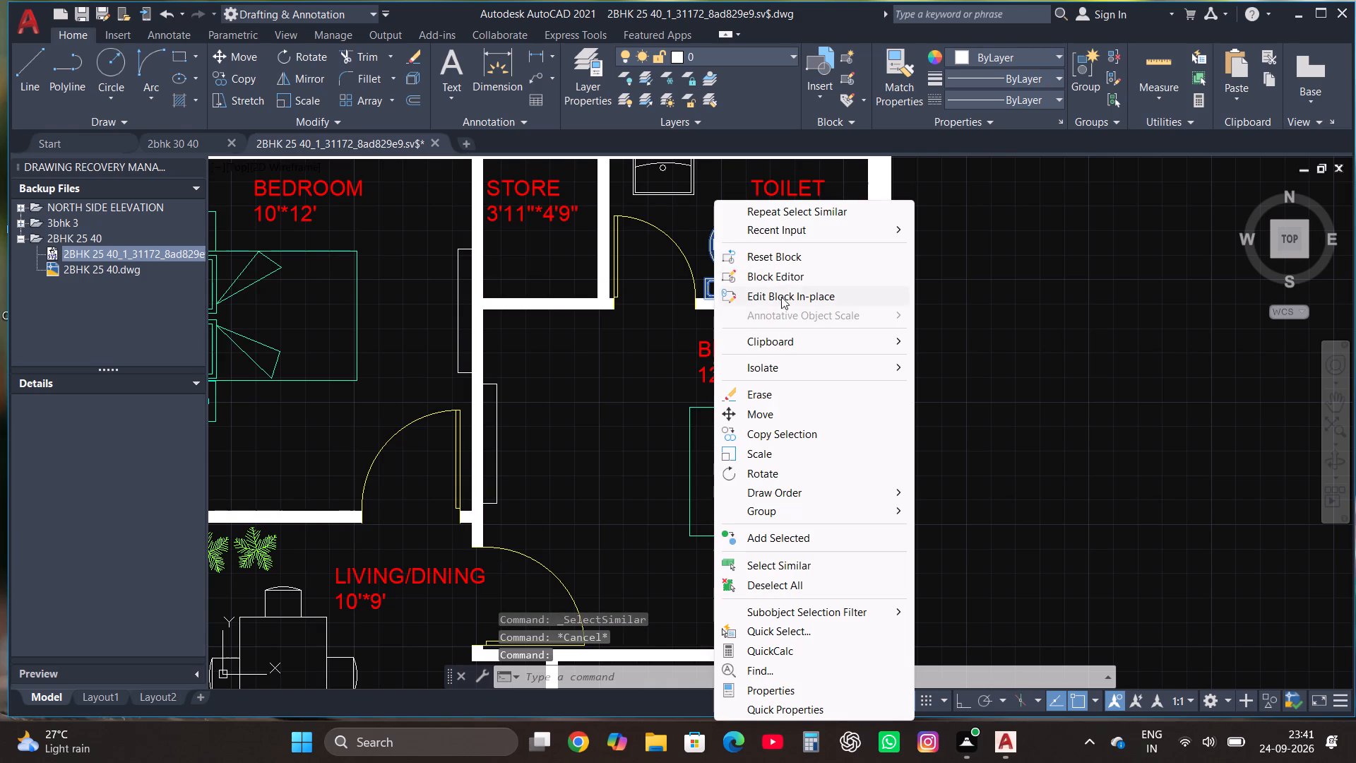
click(775, 567)
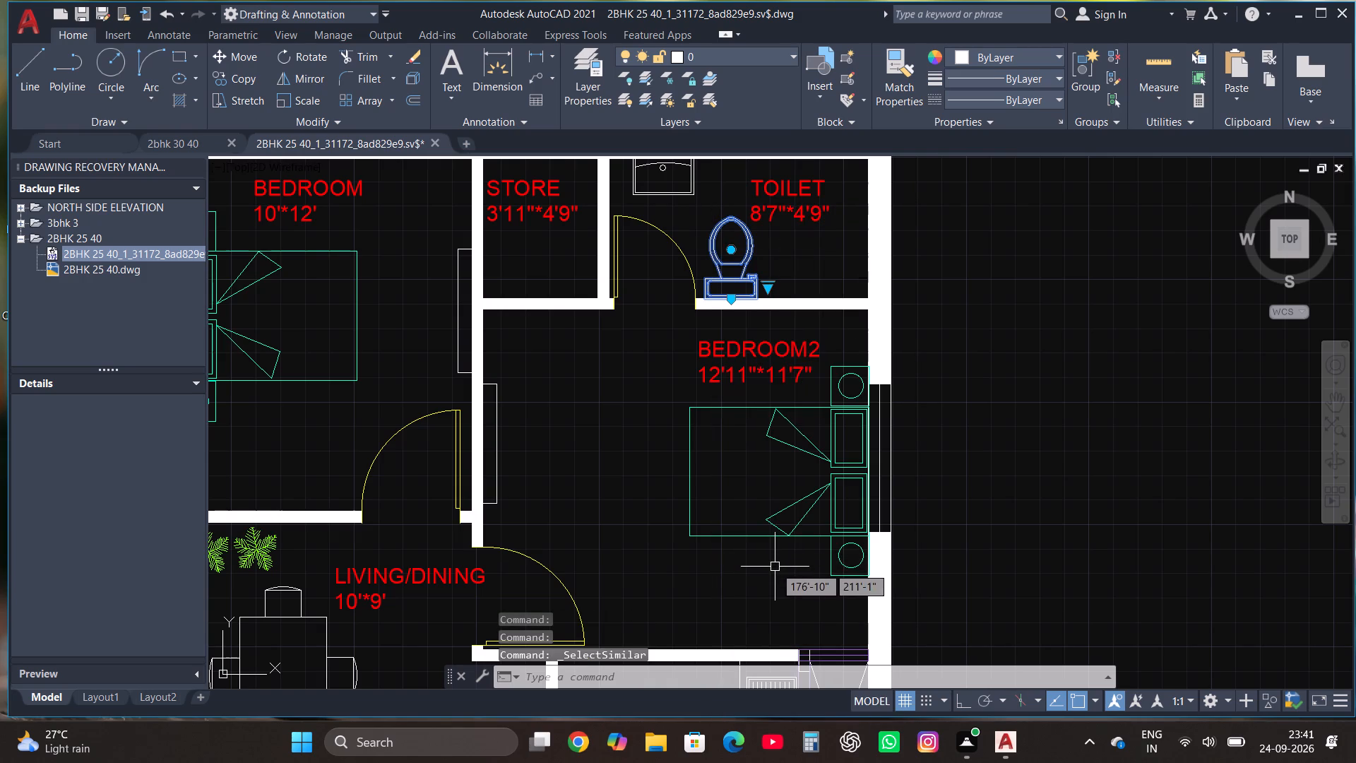
click(753, 58)
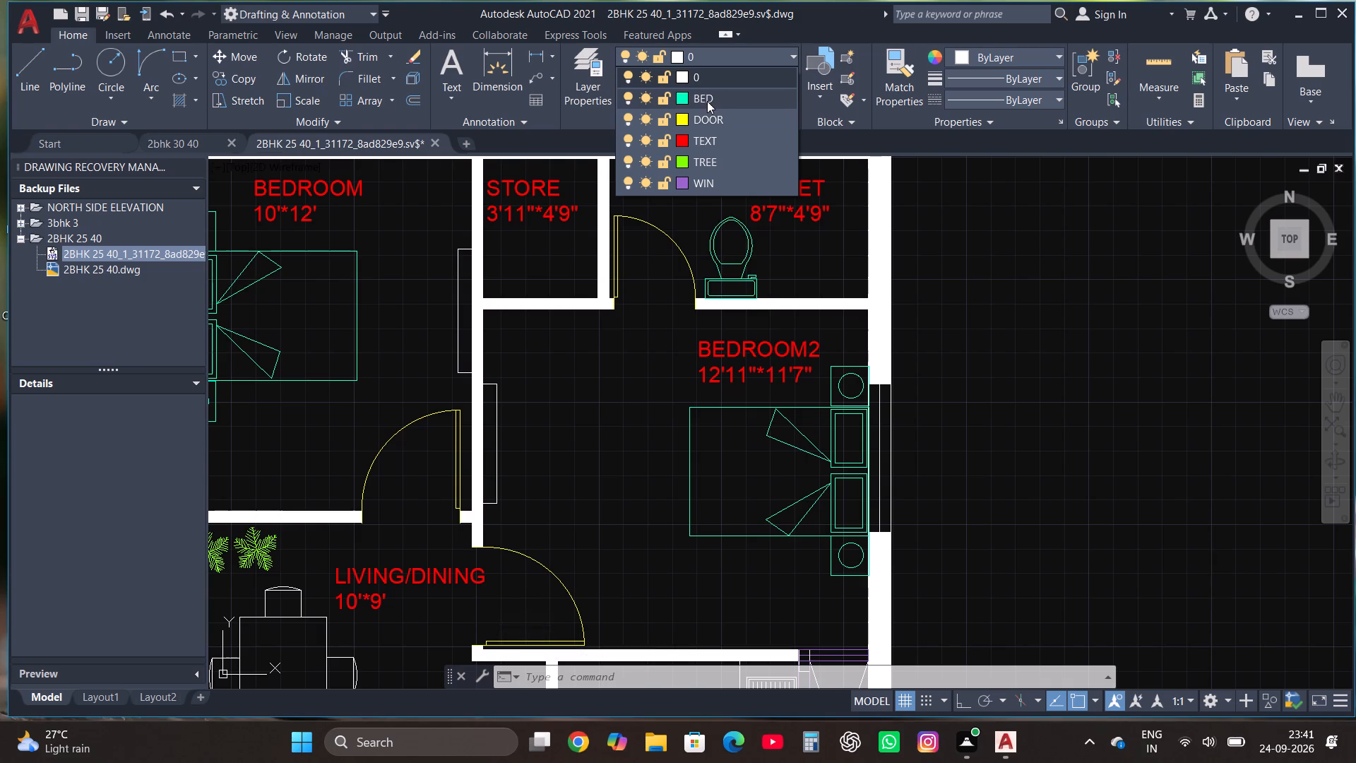
click(706, 177)
key(Escape)
Assign the dining table and its four chairs in the living/dining room to the WIN layer.
scroll(836, 237, down, 3)
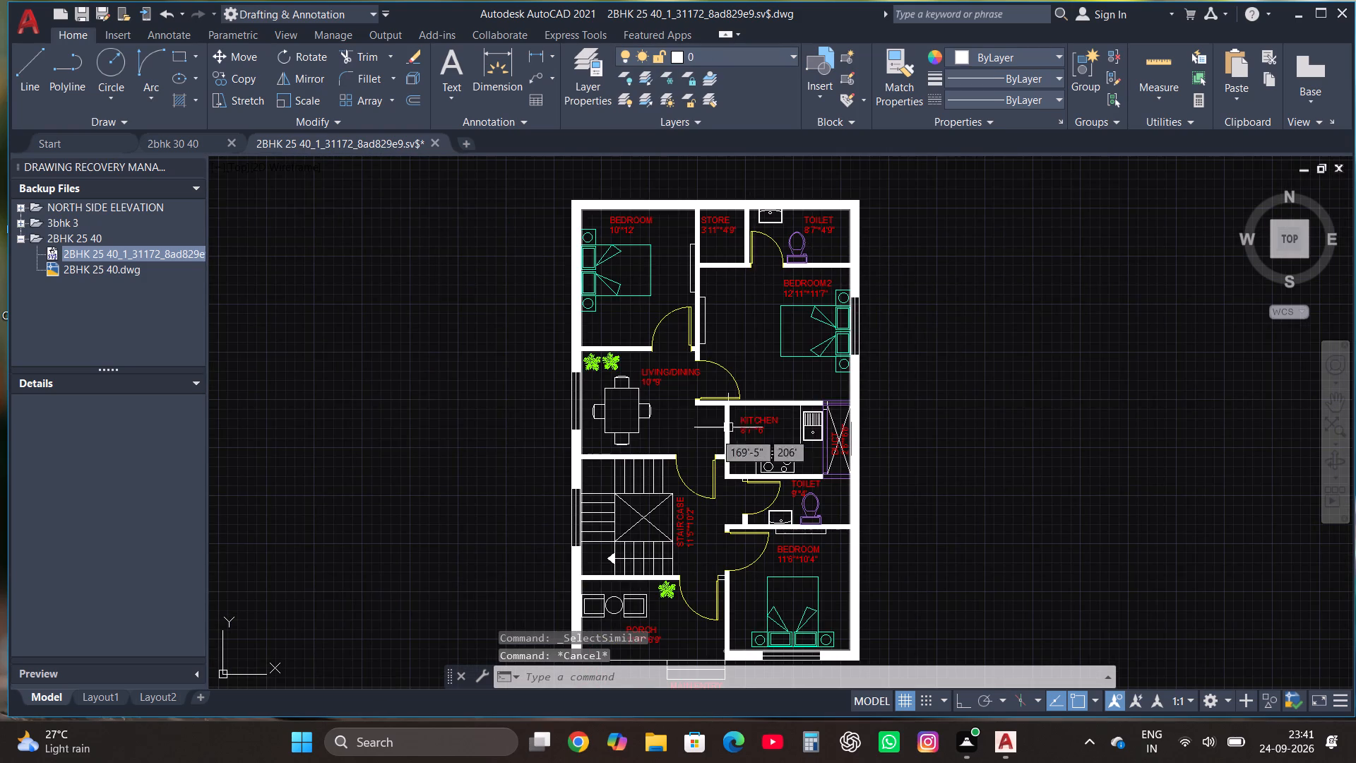
scroll(632, 449, up, 1)
click(664, 437)
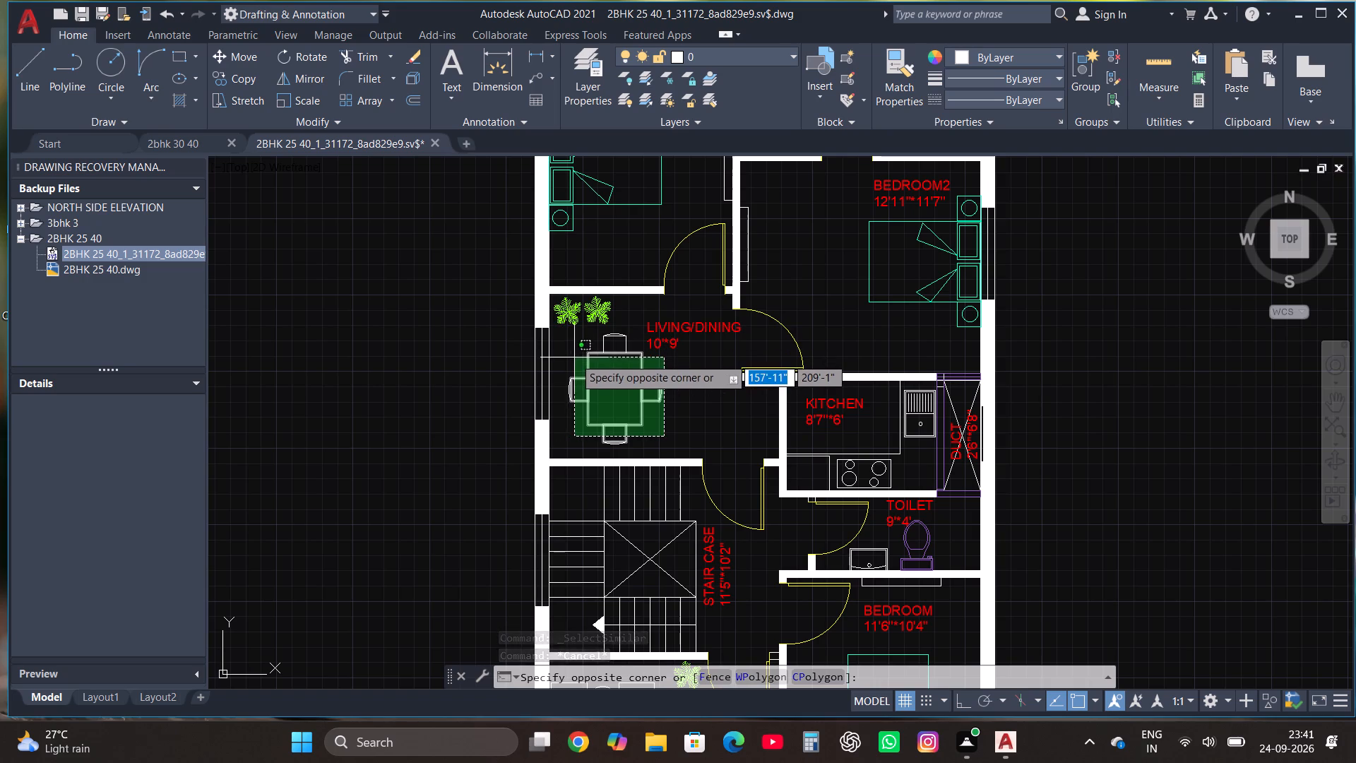
click(574, 357)
scroll(638, 350, up, 2)
click(630, 341)
click(557, 296)
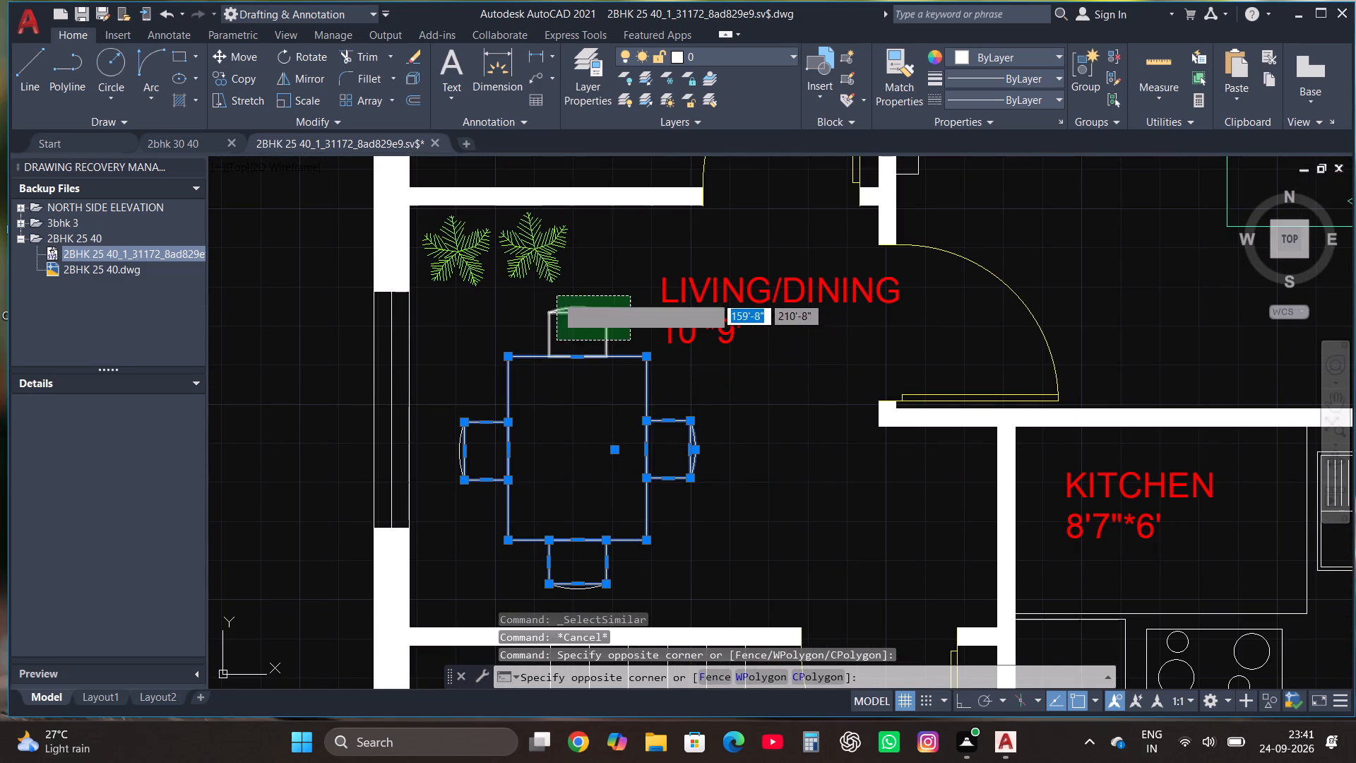
click(490, 510)
click(450, 397)
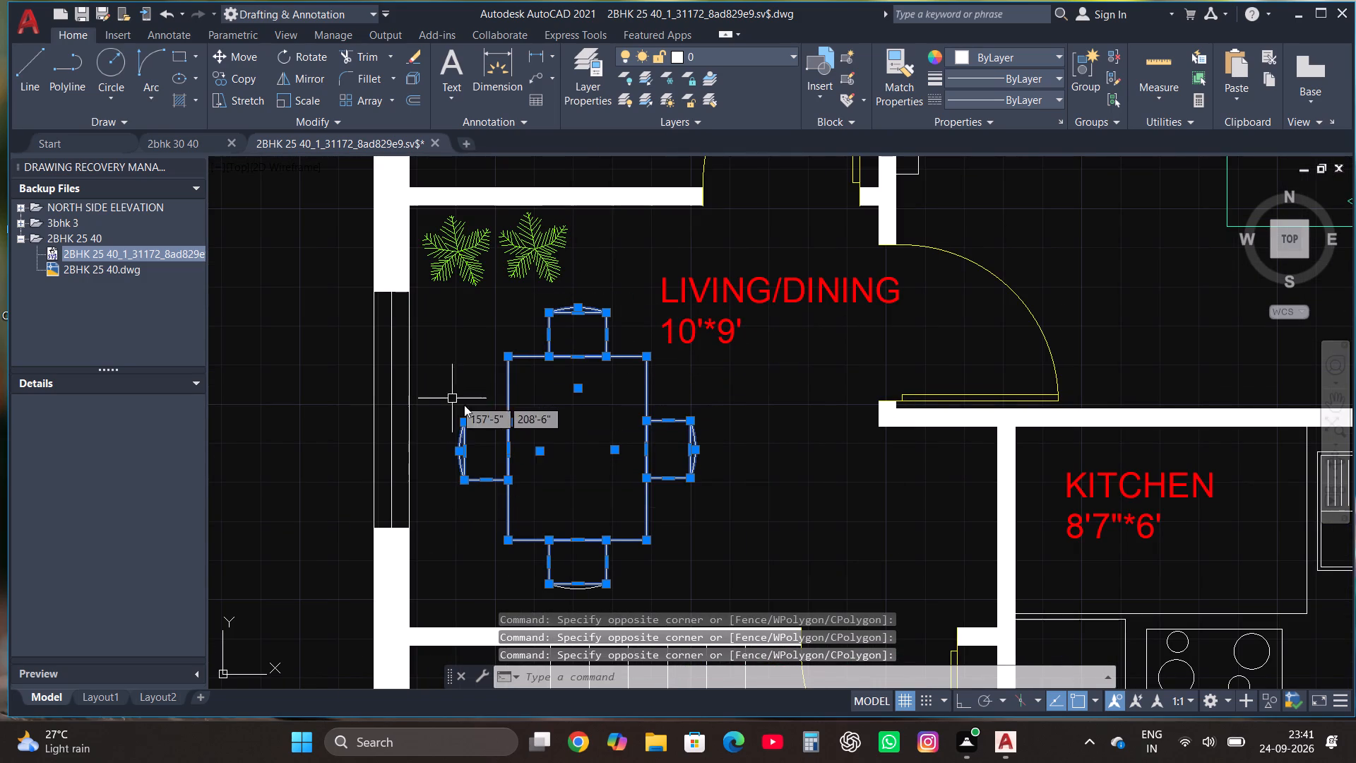
click(600, 597)
click(566, 538)
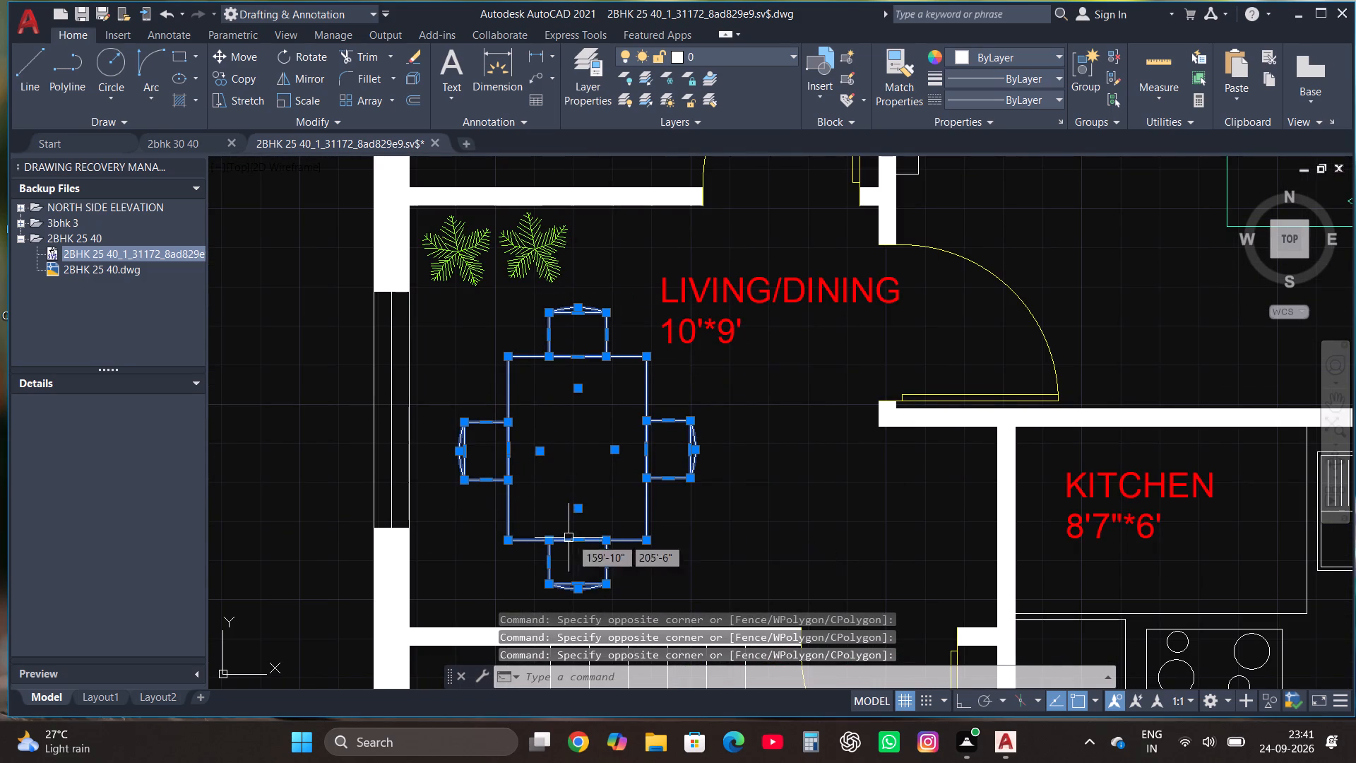
drag(713, 509, 707, 502)
click(554, 413)
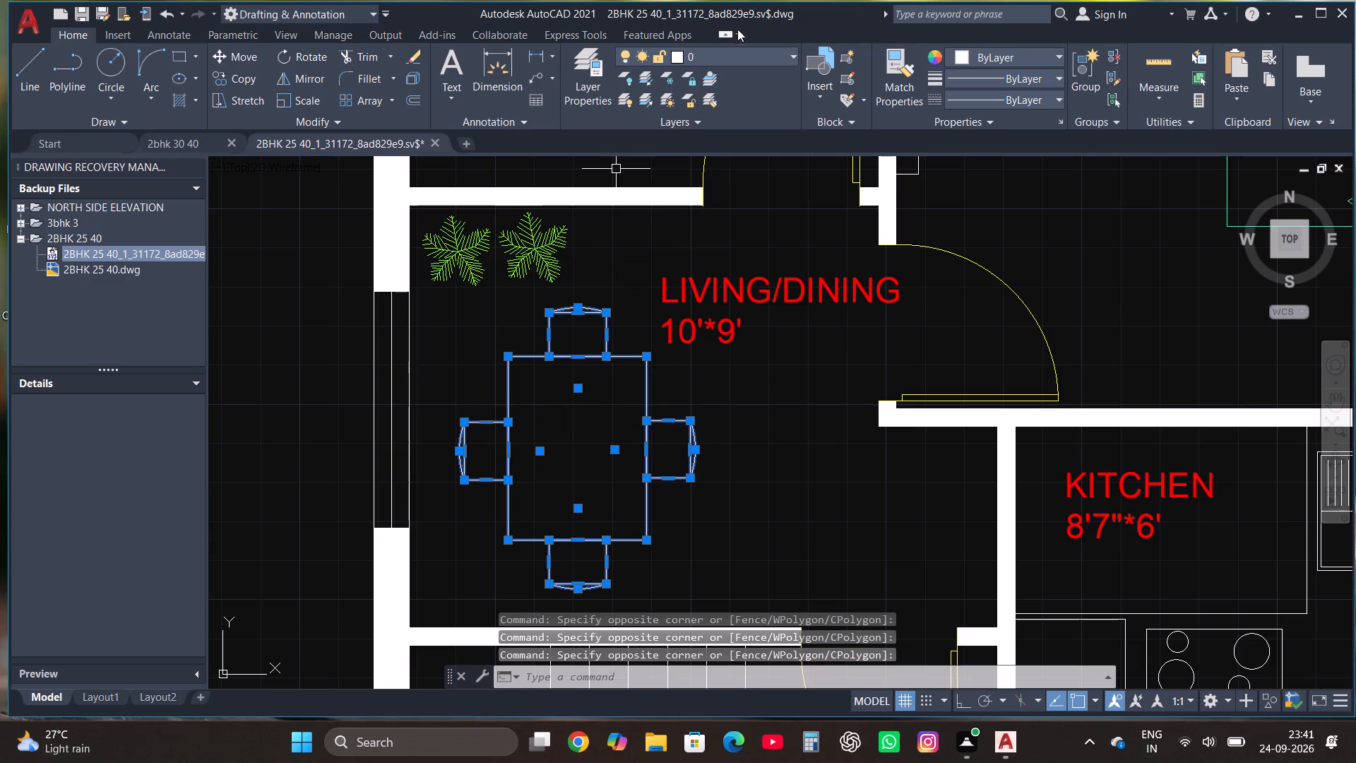
click(733, 56)
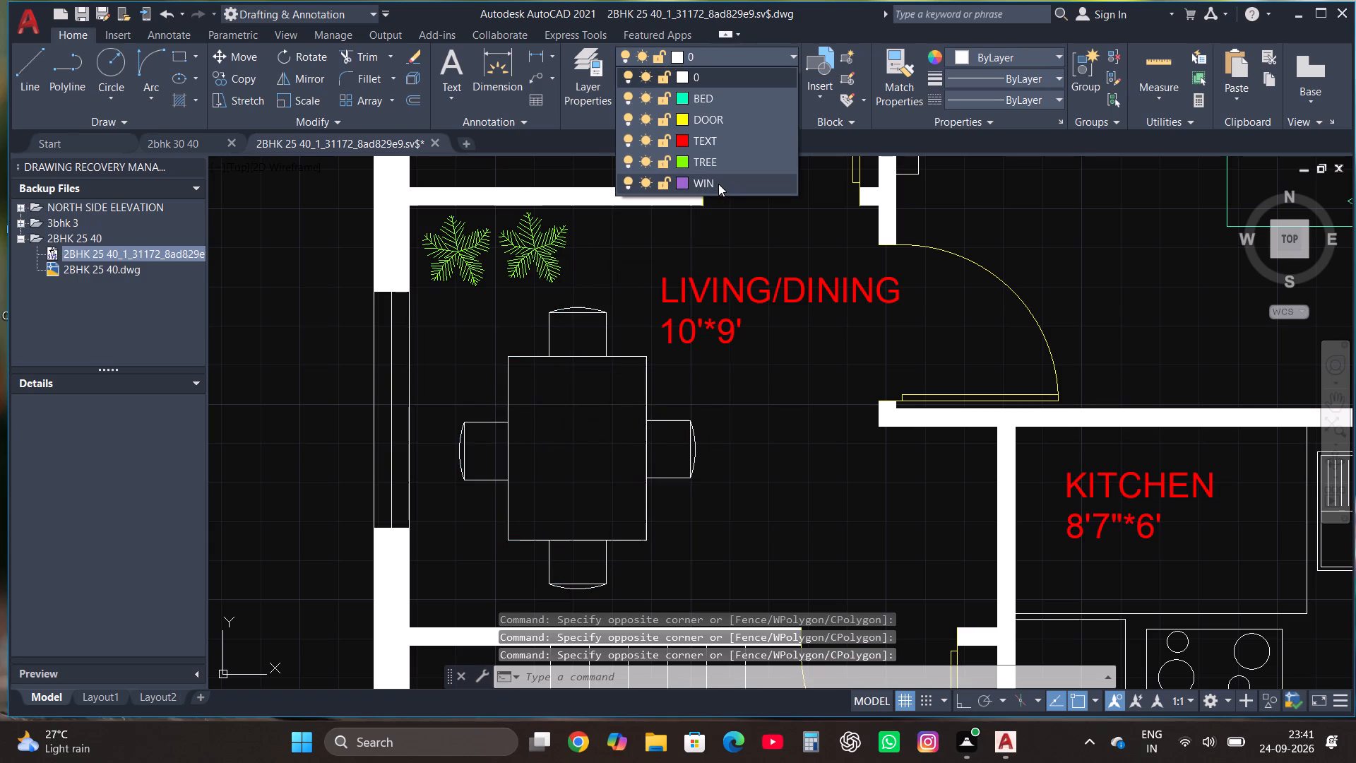
click(718, 184)
key(Escape)
Assign the two chairs and round table in the porch to the WIN layer.
scroll(609, 377, down, 3)
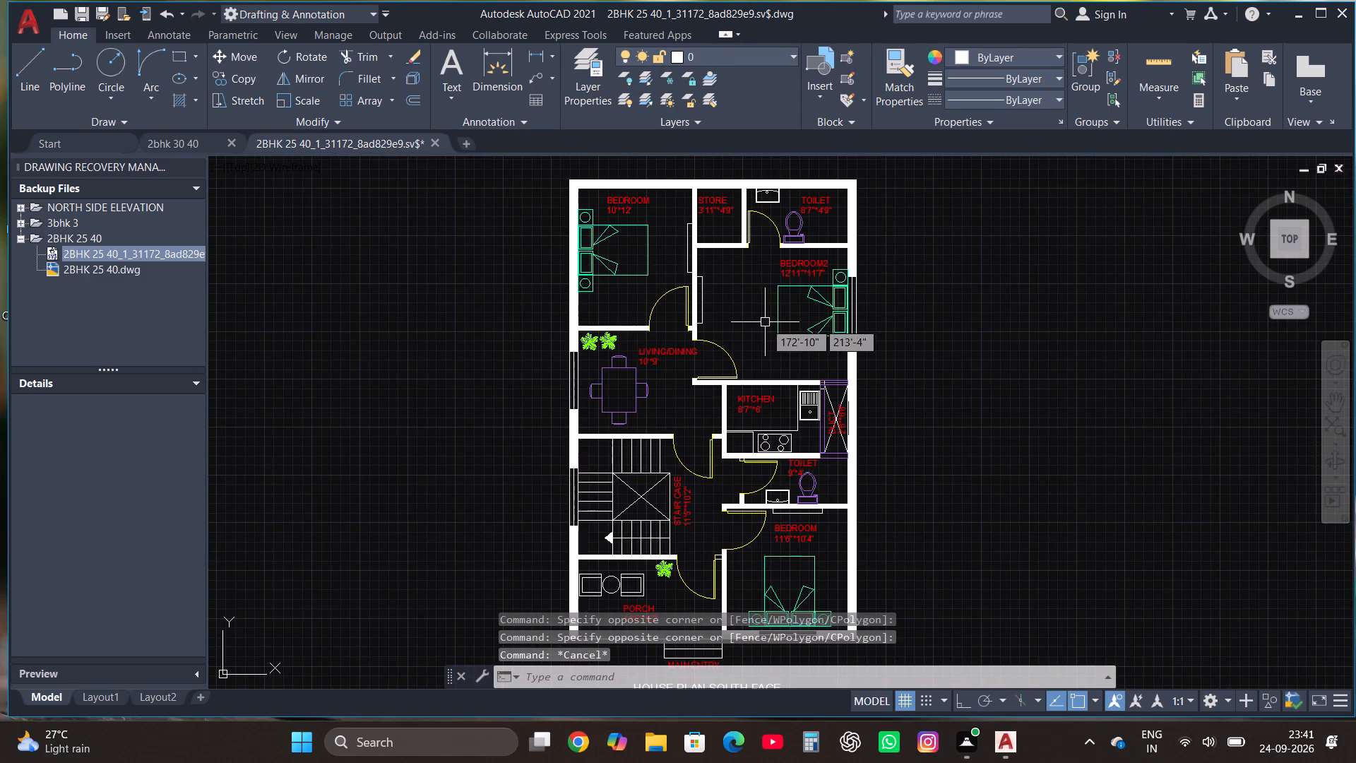
scroll(751, 335, down, 1)
scroll(650, 502, up, 3)
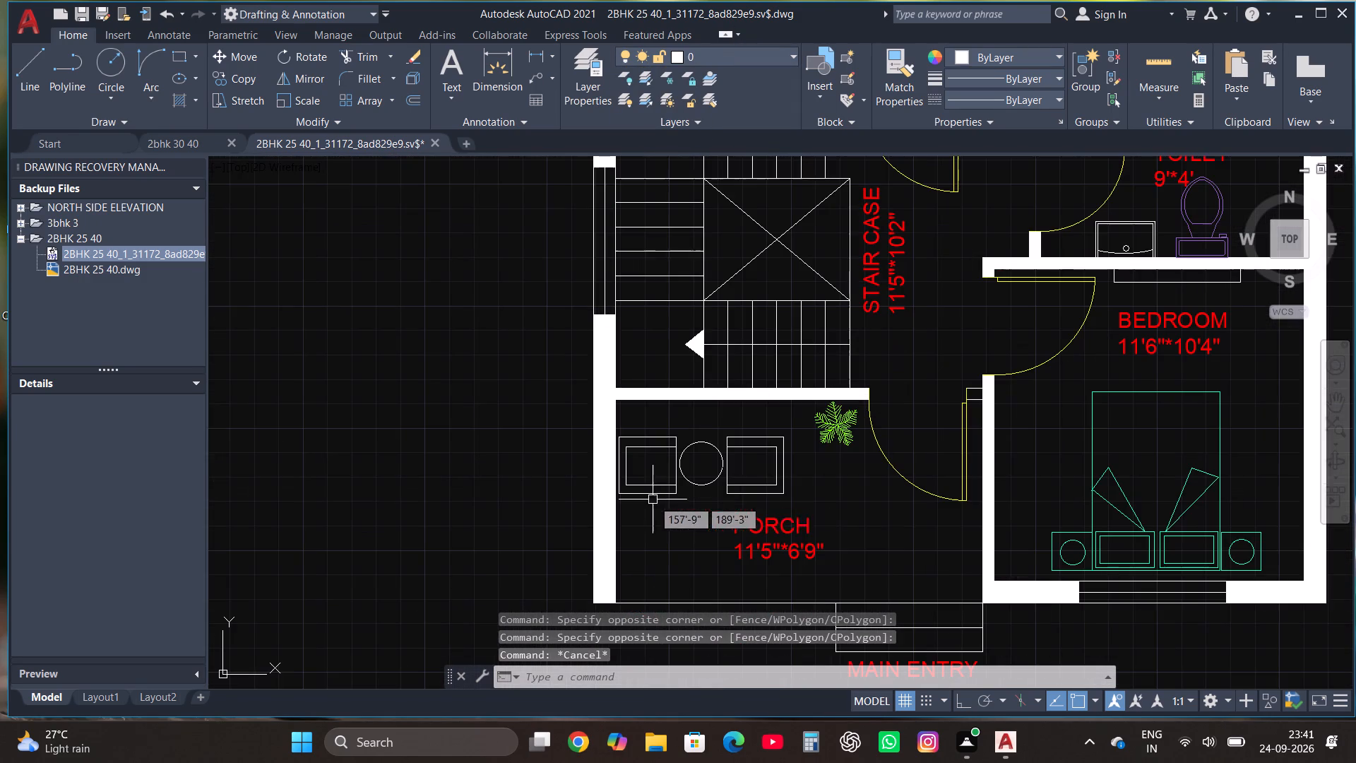
click(802, 503)
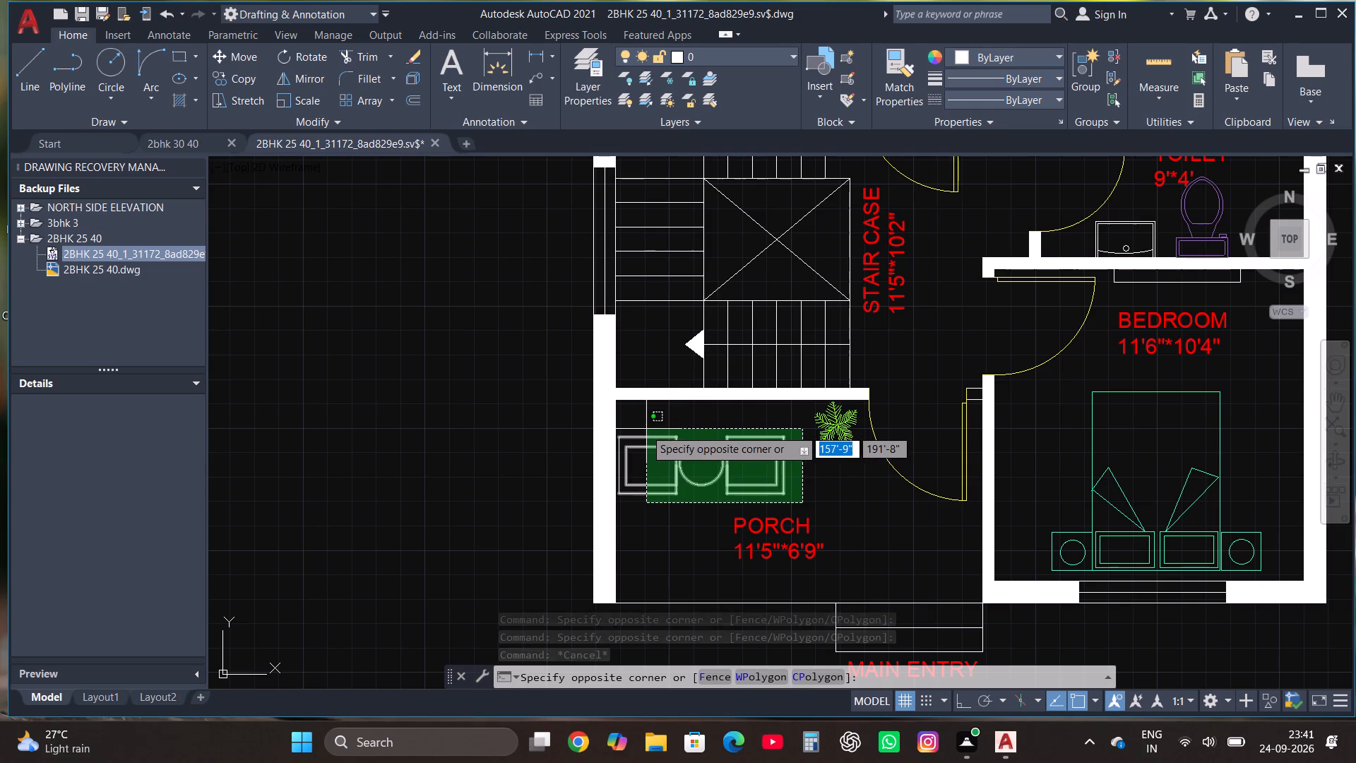
click(619, 427)
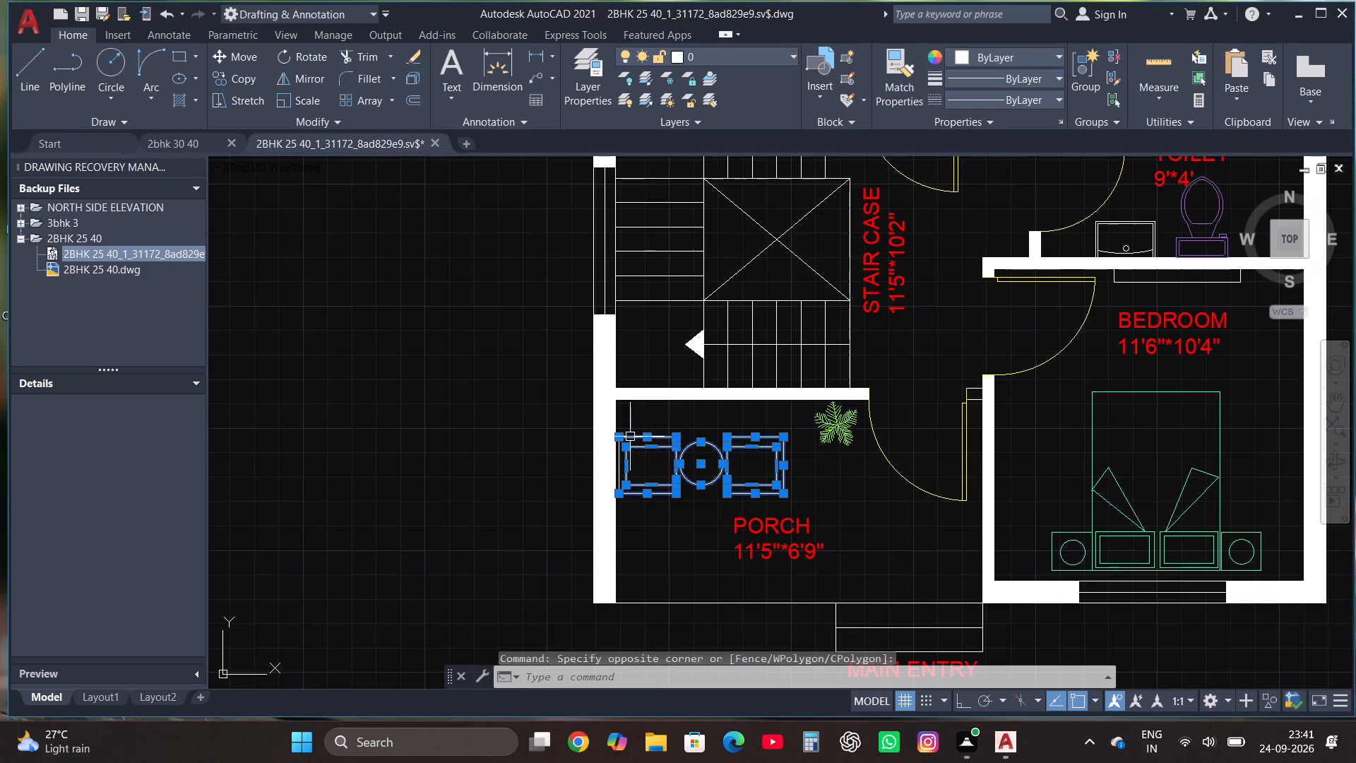
scroll(645, 476, up, 2)
click(577, 449)
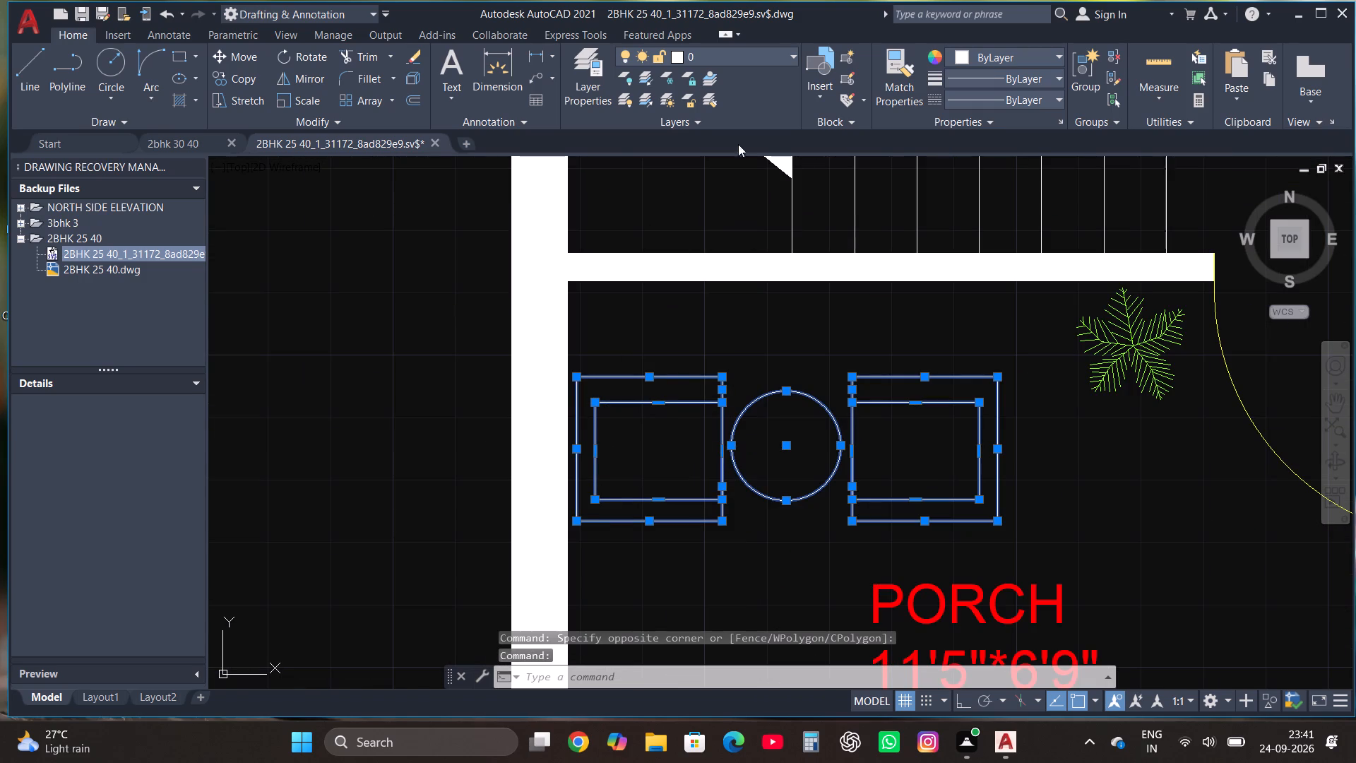
click(734, 55)
click(722, 182)
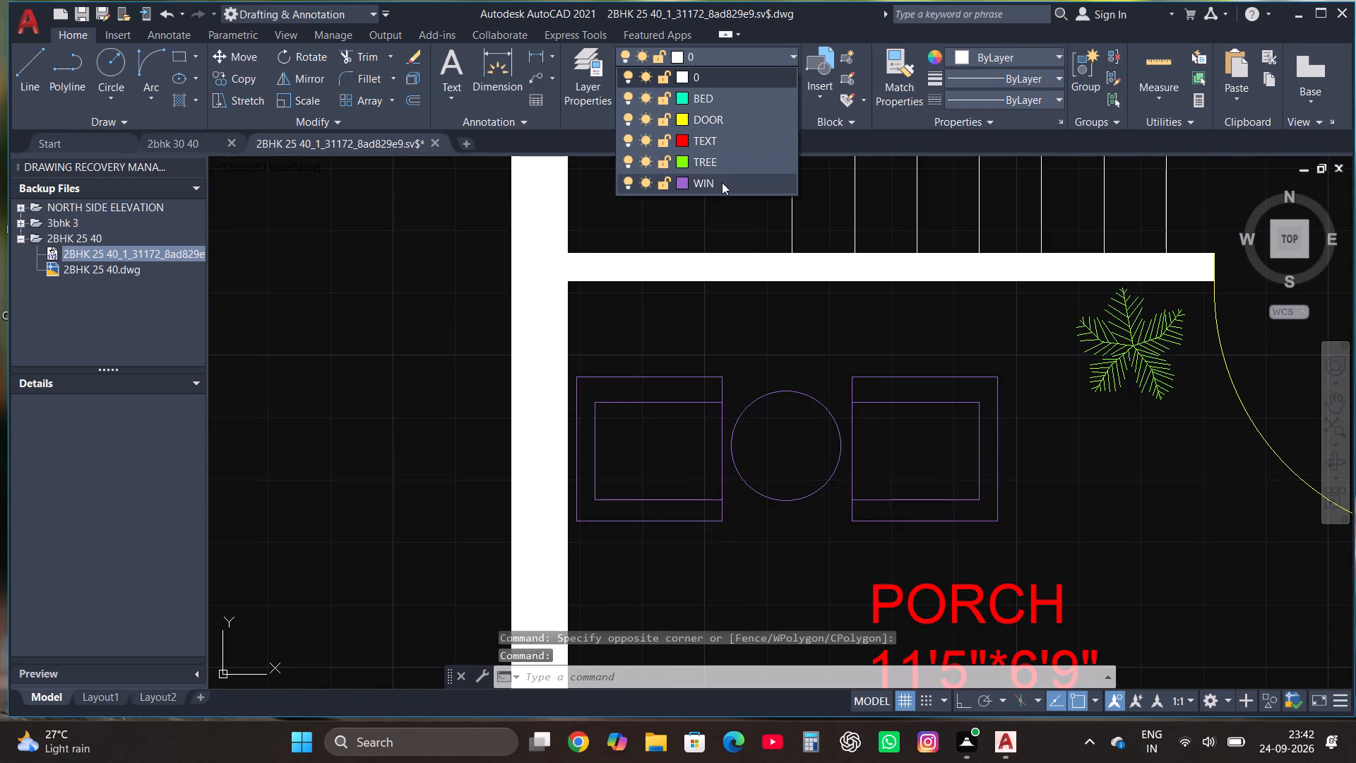
key(Escape)
Assign the 9'*4' toilet's wash basin and the kitchen's stove and sink to the WIN layer.
scroll(559, 461, down, 3)
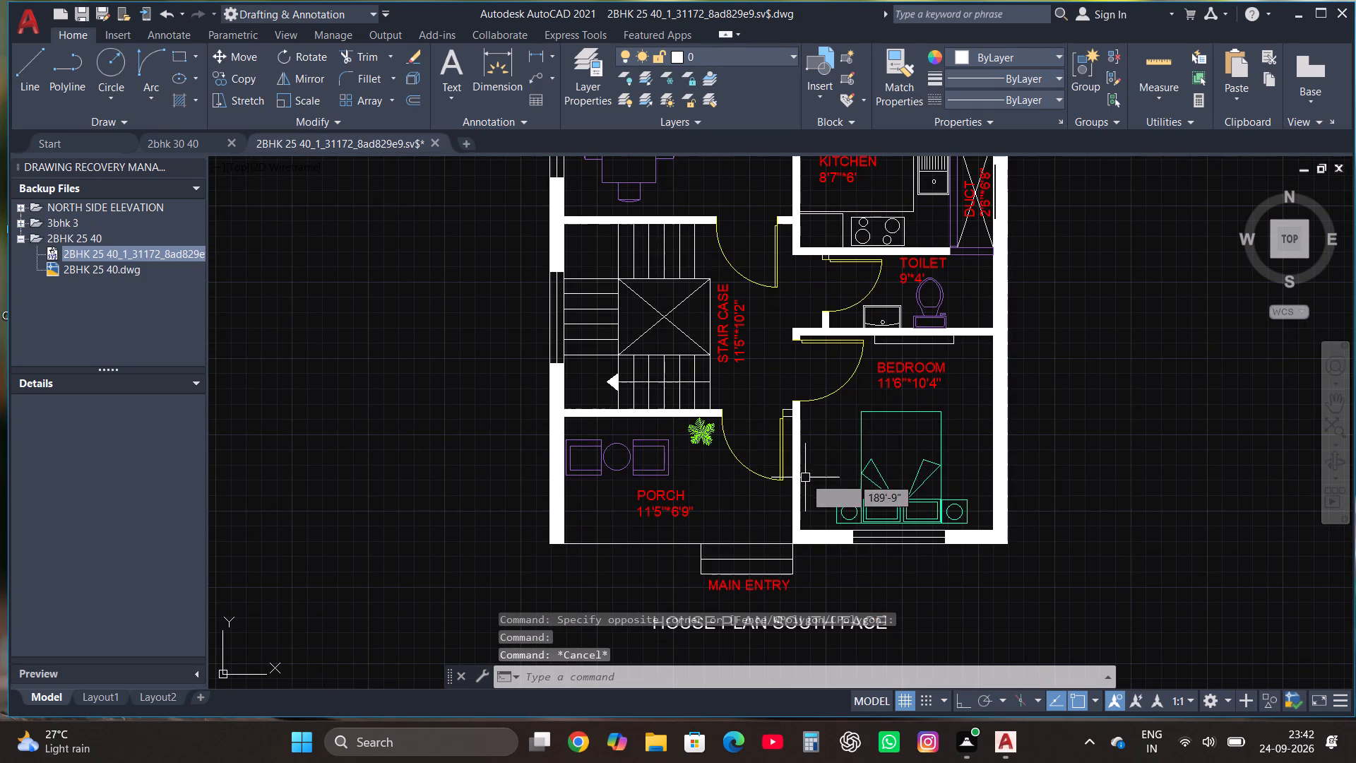
scroll(775, 540, down, 1)
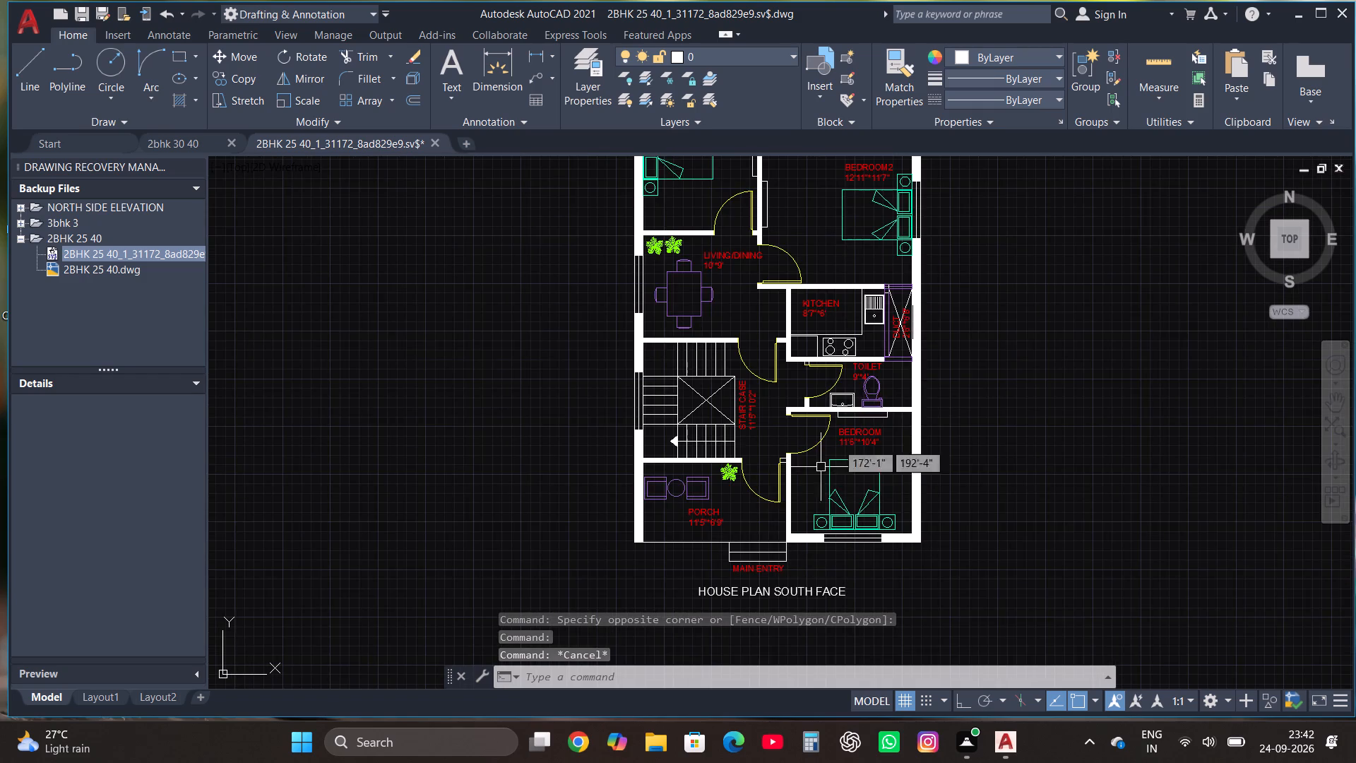
scroll(874, 350, up, 2)
scroll(847, 510, up, 2)
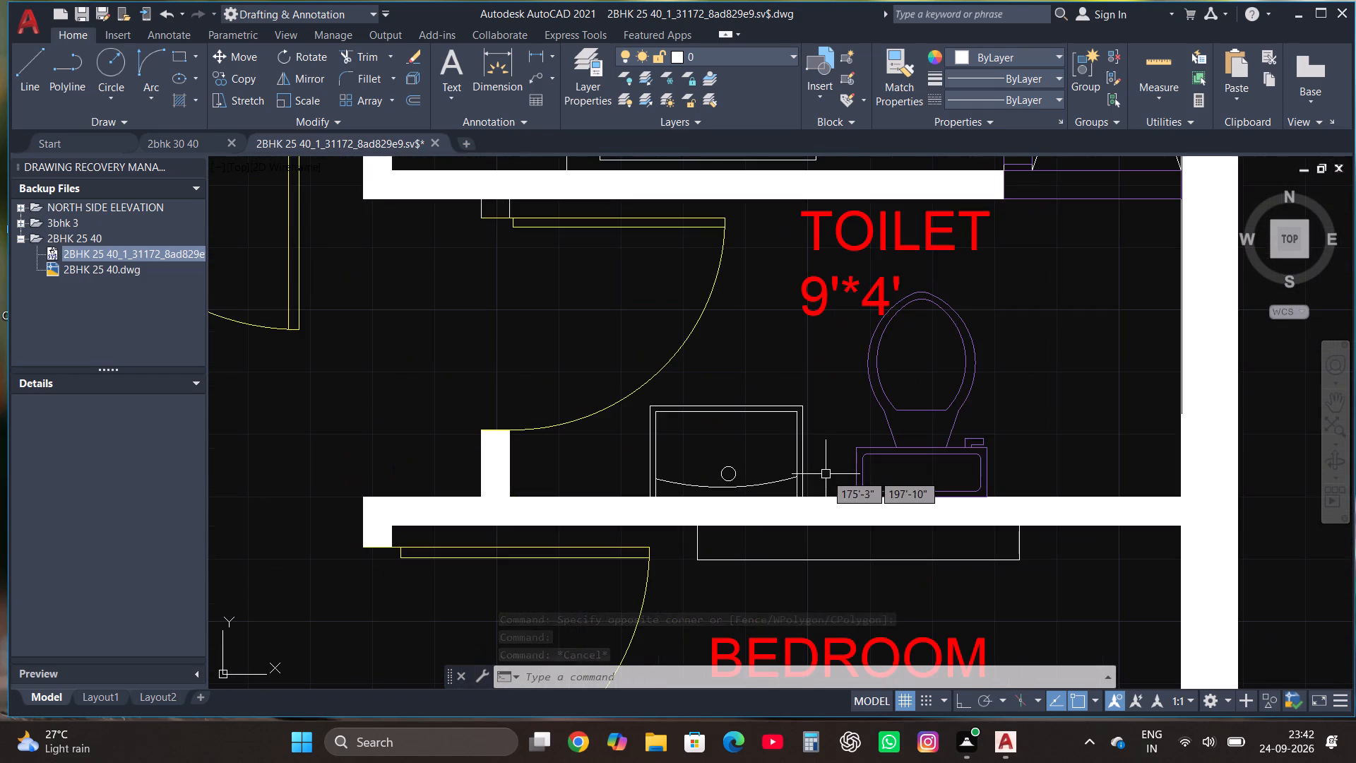
click(813, 490)
click(641, 408)
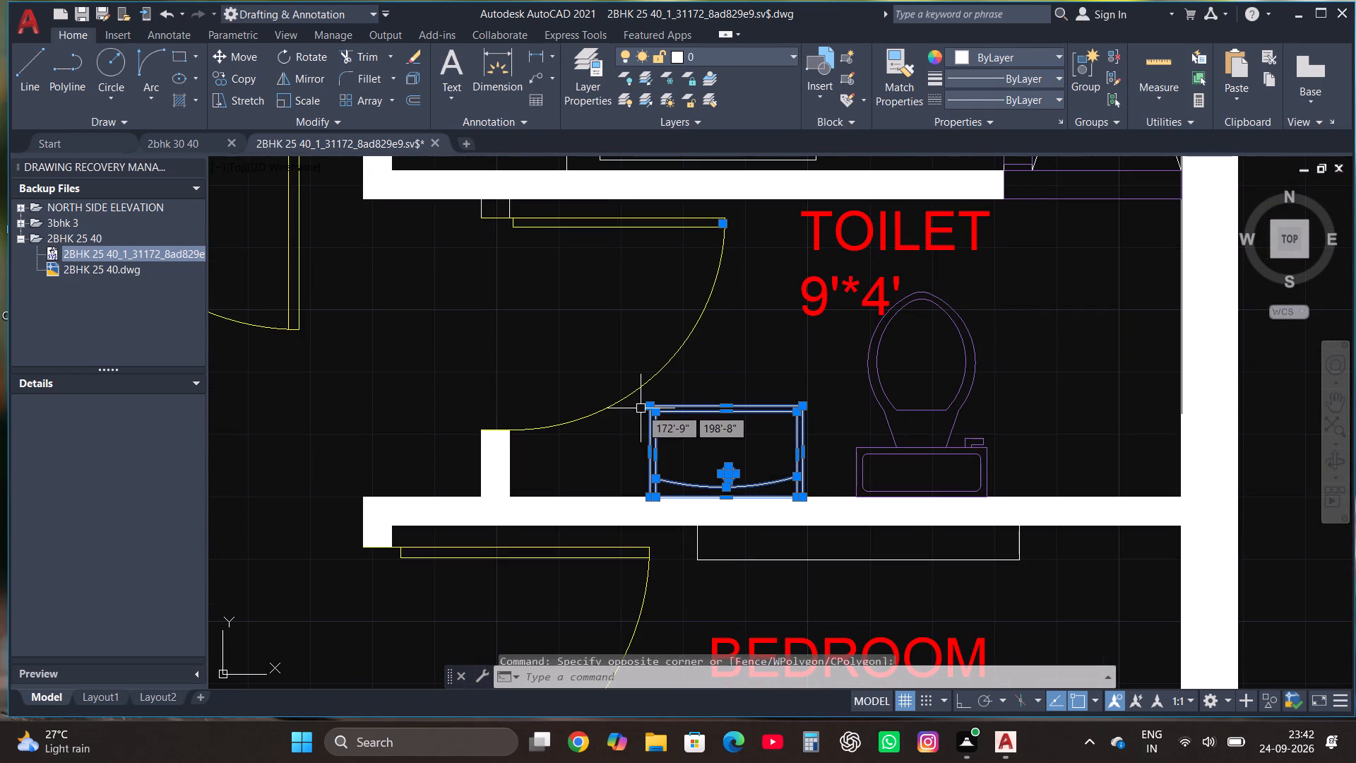
scroll(675, 464, down, 1)
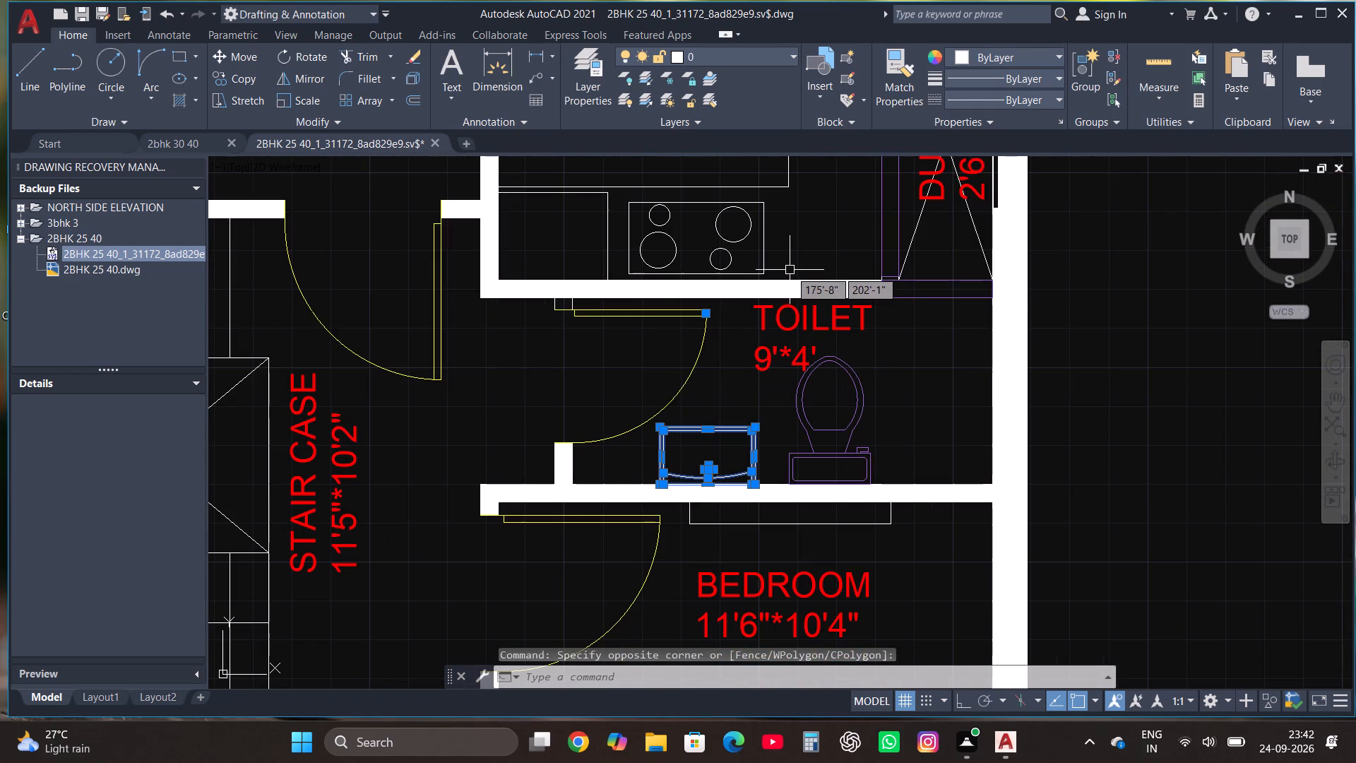
click(790, 270)
click(620, 223)
scroll(666, 217, up, 1)
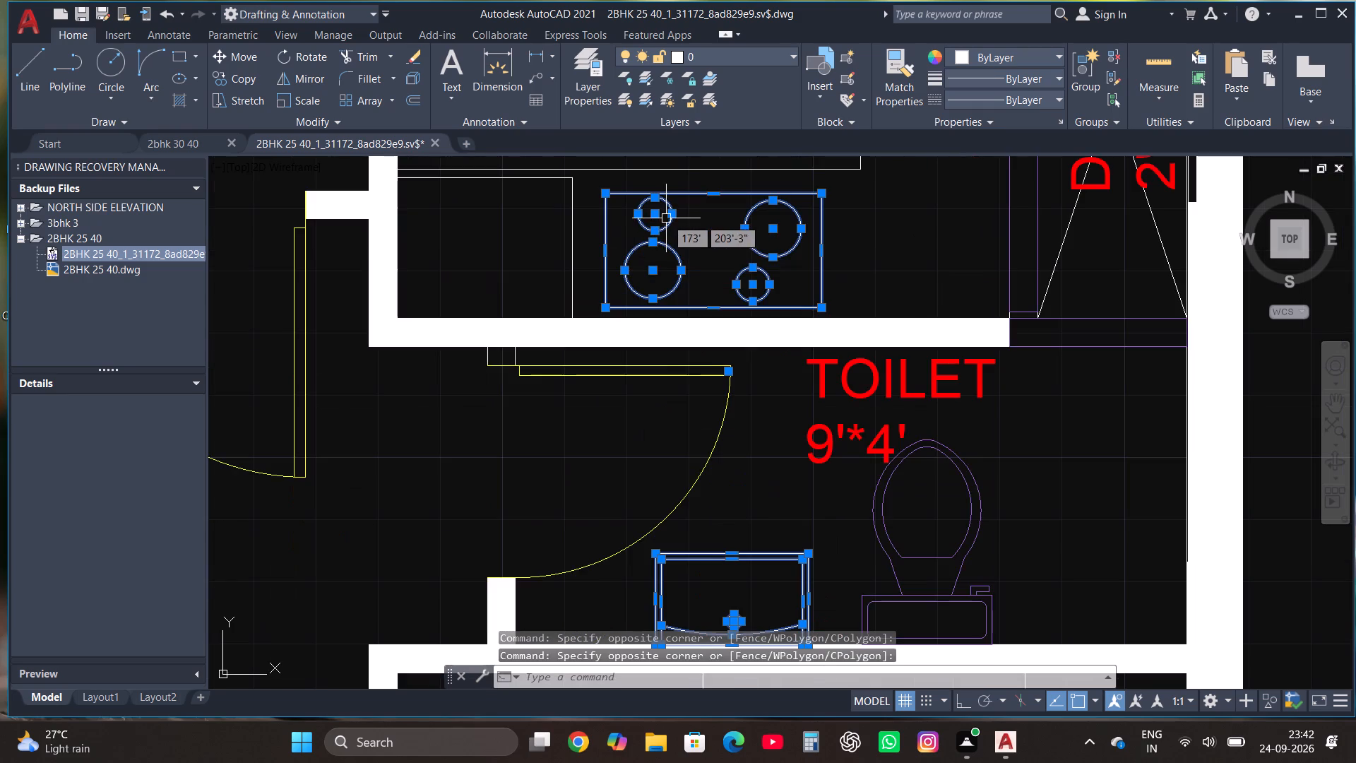
scroll(677, 382, down, 2)
scroll(778, 229, up, 2)
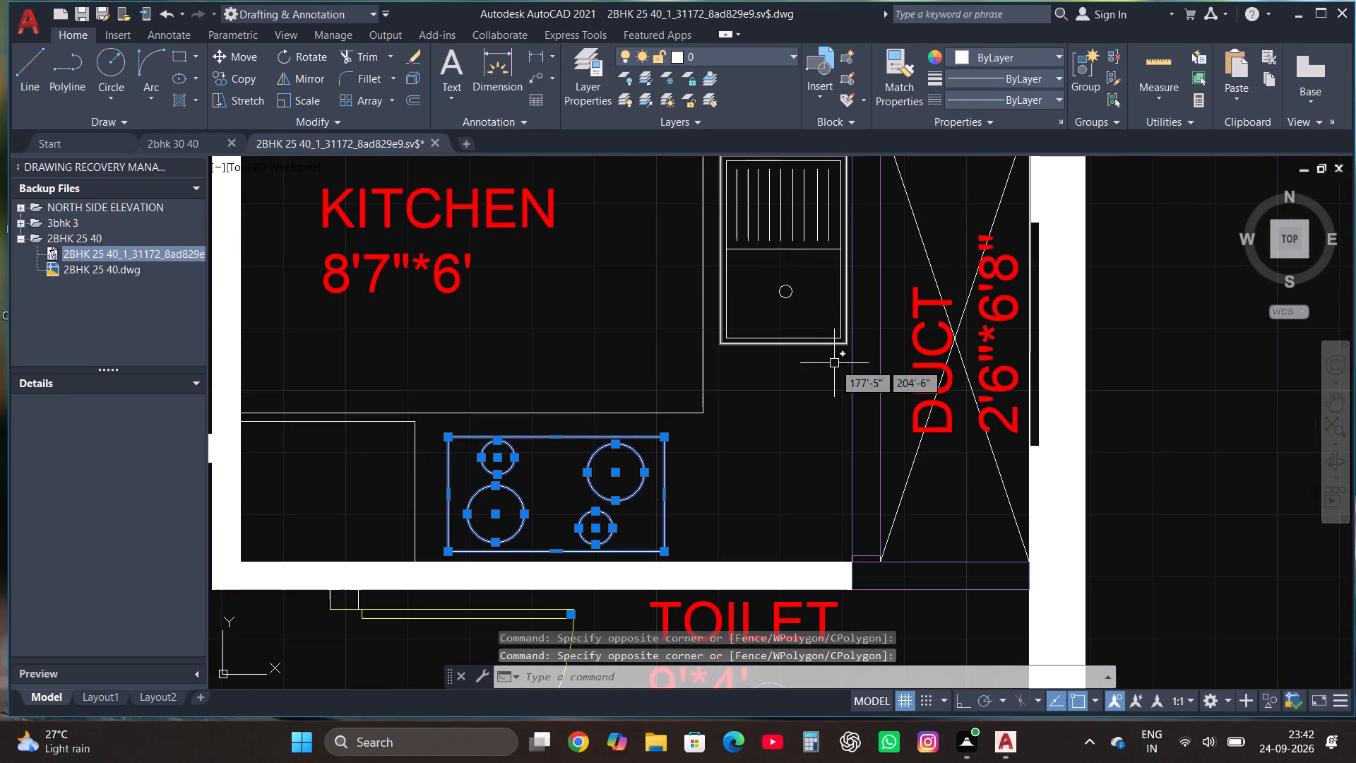
click(834, 363)
click(718, 189)
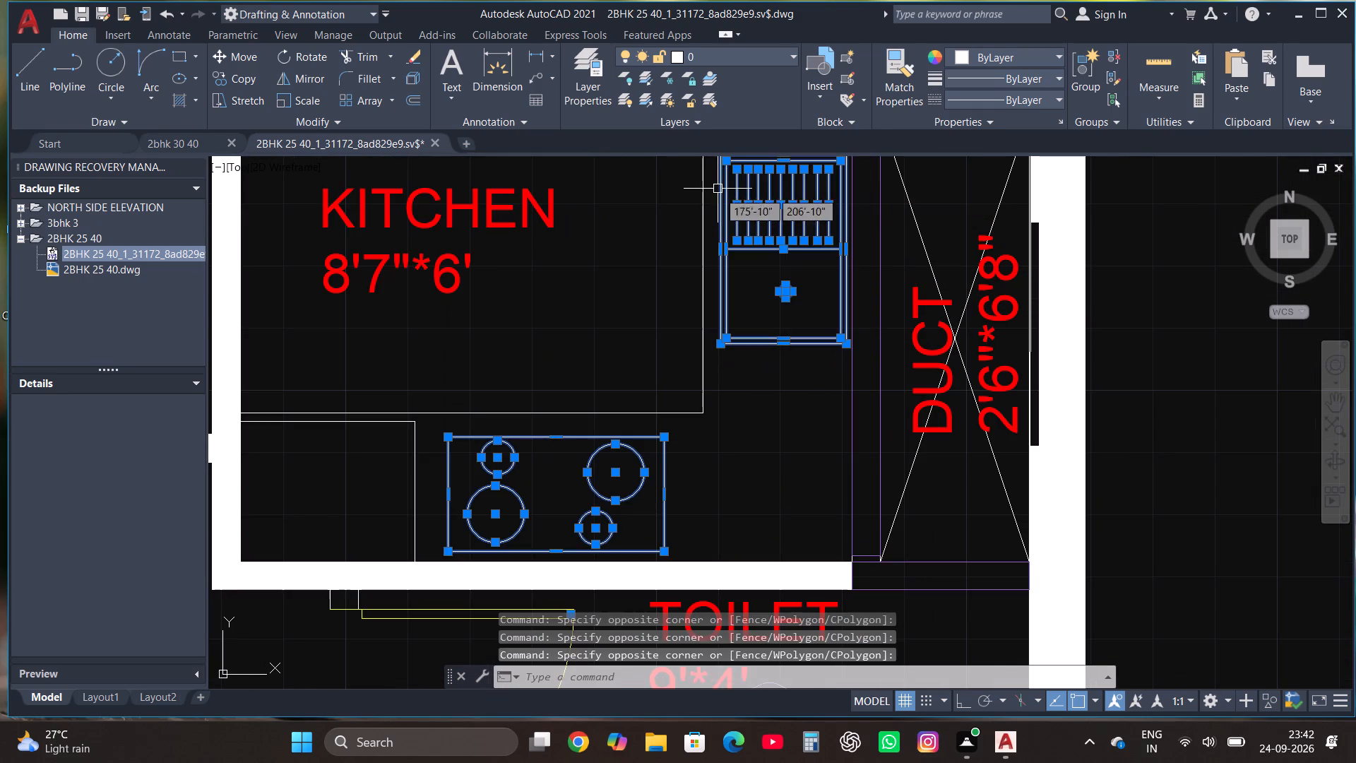
scroll(751, 319, down, 1)
scroll(776, 235, up, 1)
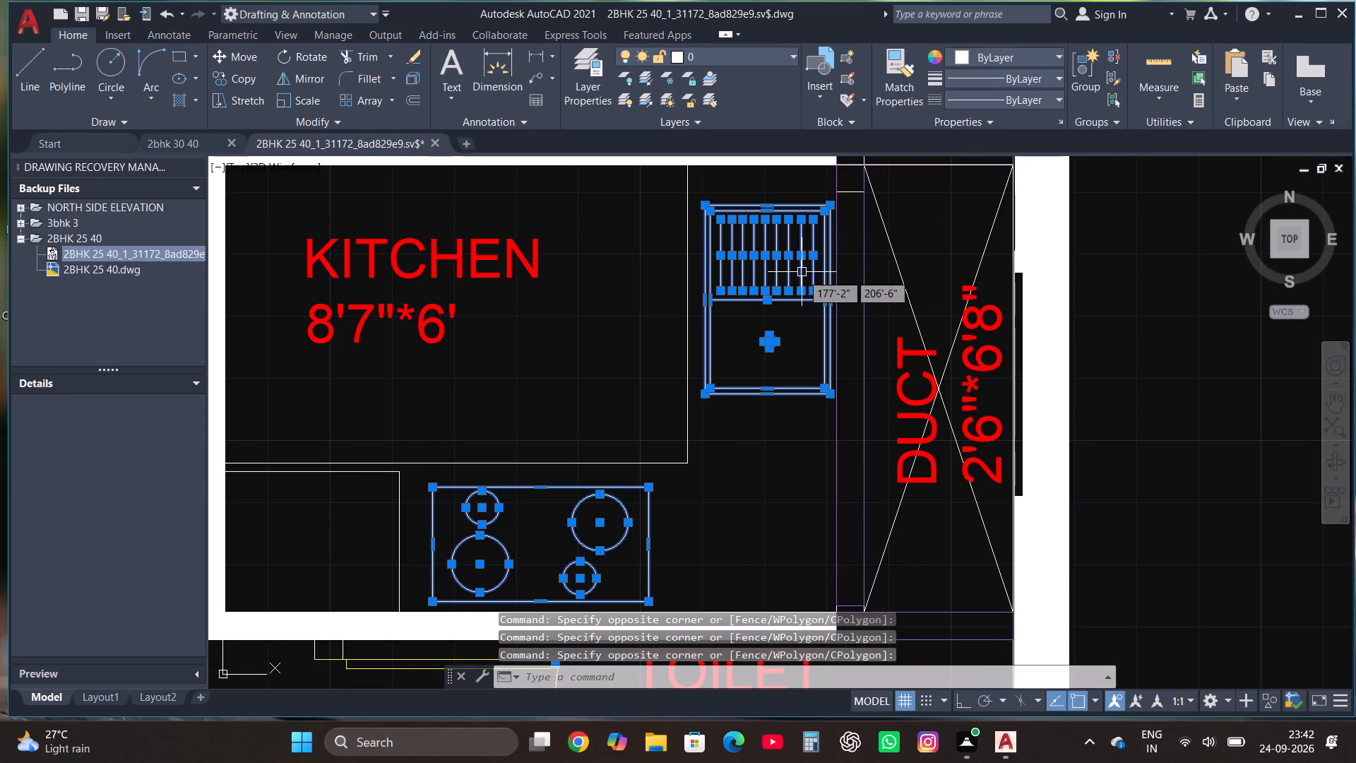
drag(811, 321, 808, 313)
click(741, 190)
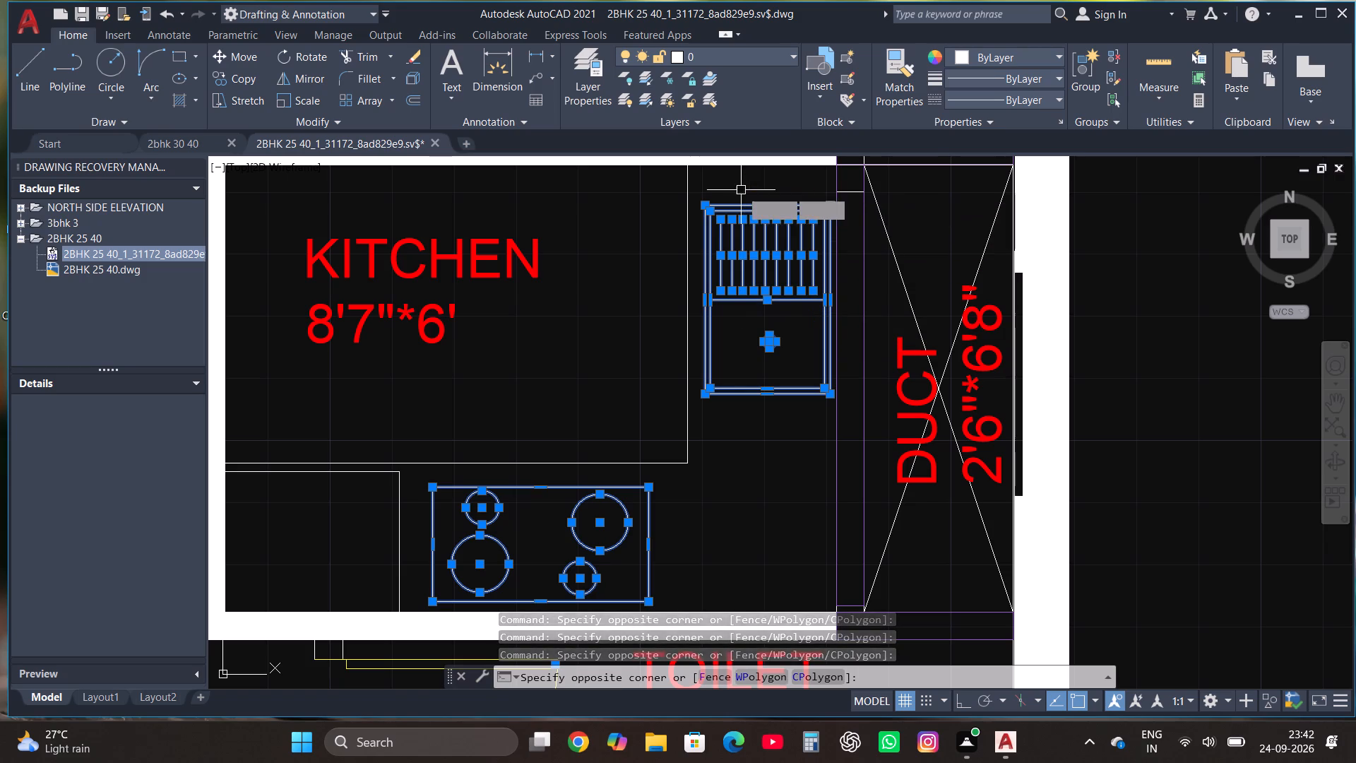
click(749, 54)
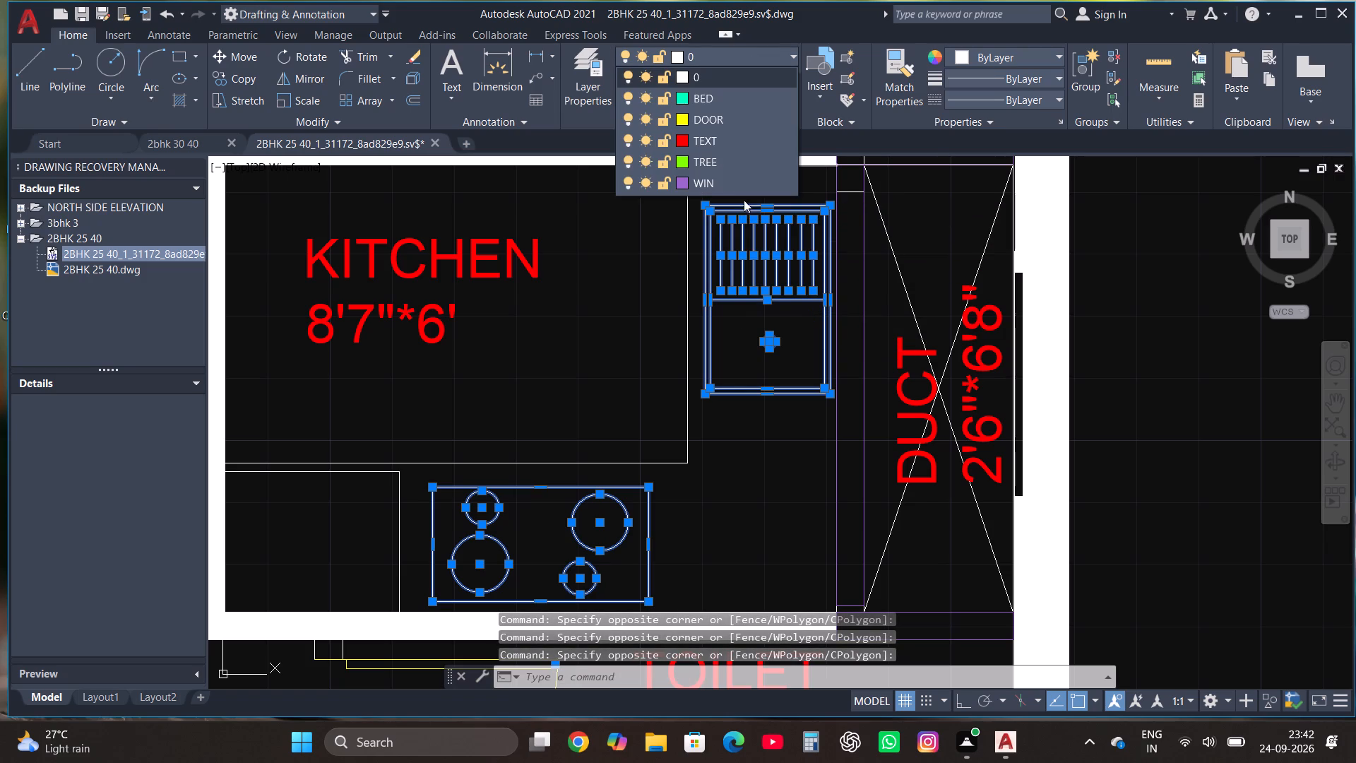
click(734, 179)
scroll(736, 432, down, 2)
key(Escape)
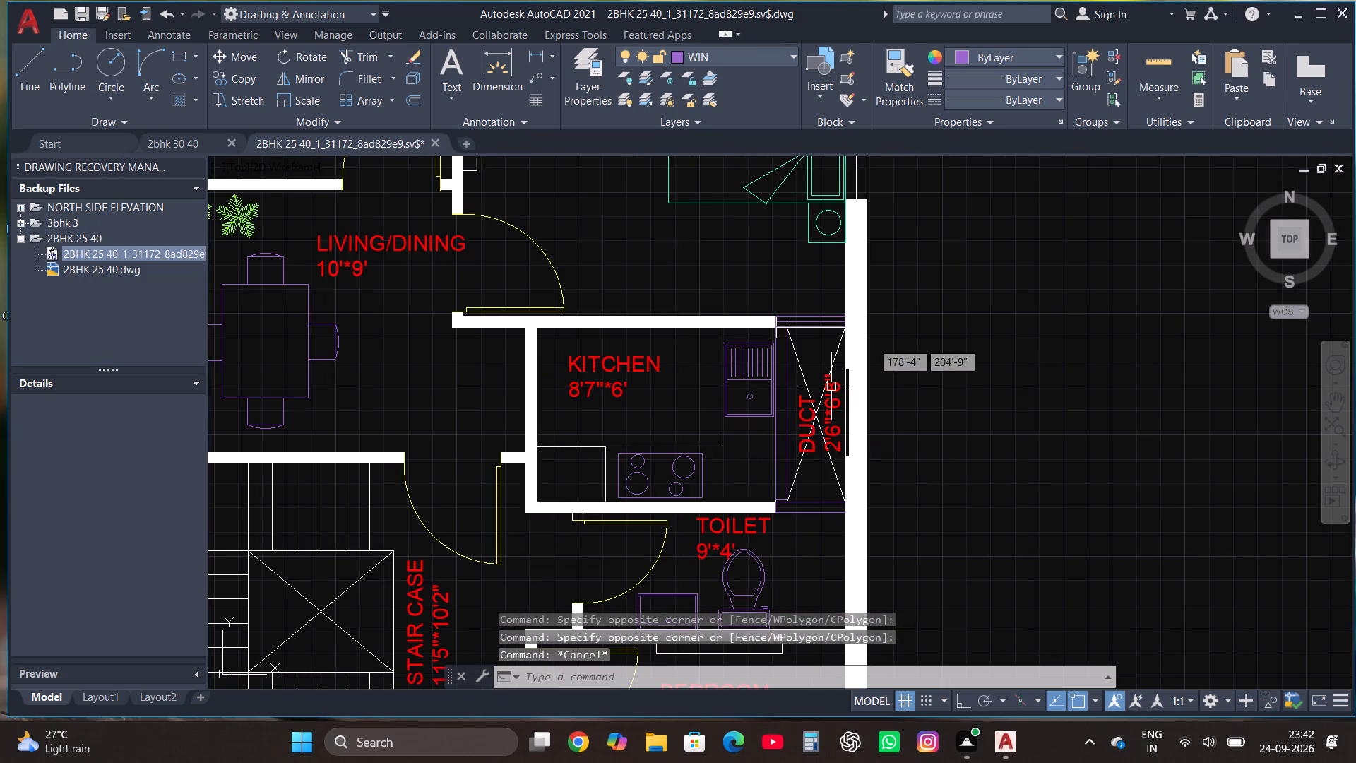
Assign the wash basin in the 8'7"*4'9" toilet to the WIN layer.
scroll(879, 312, down, 2)
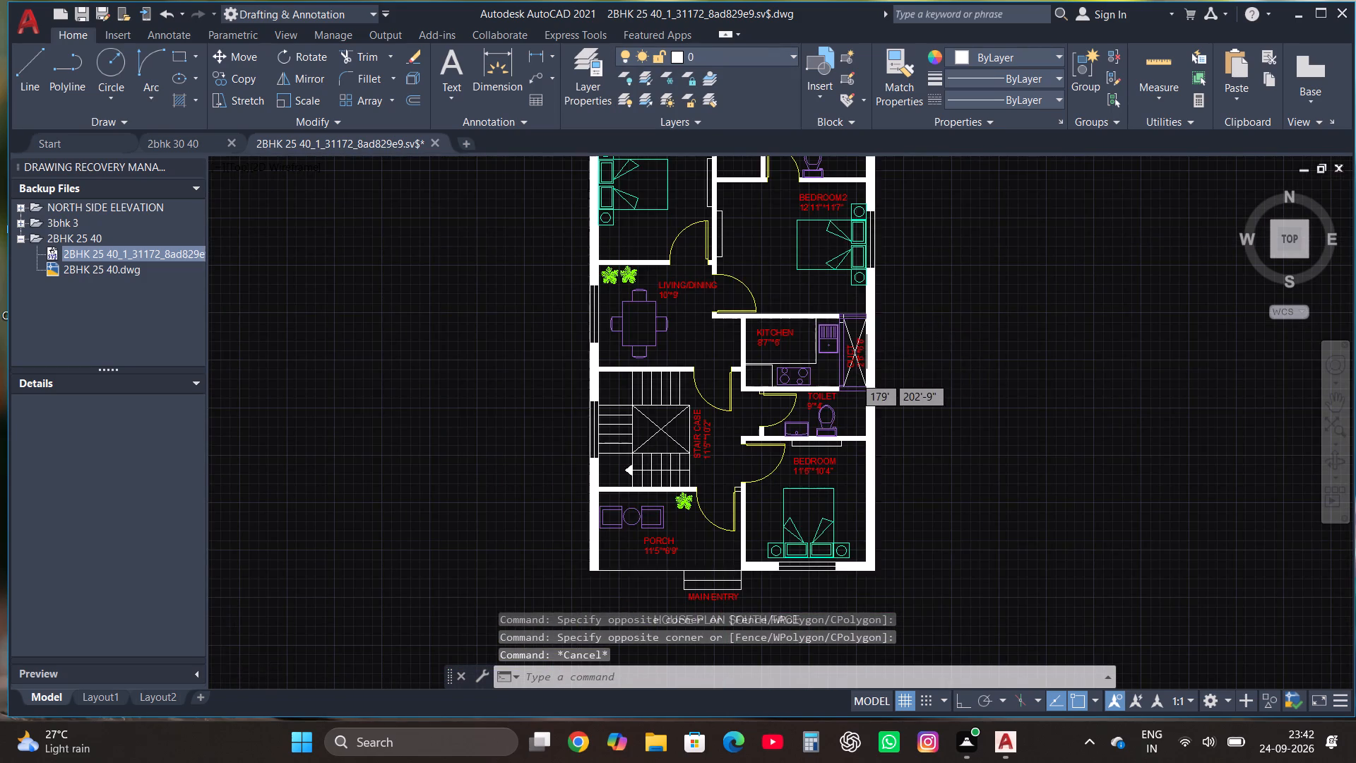
scroll(855, 377, up, 1)
scroll(850, 396, down, 2)
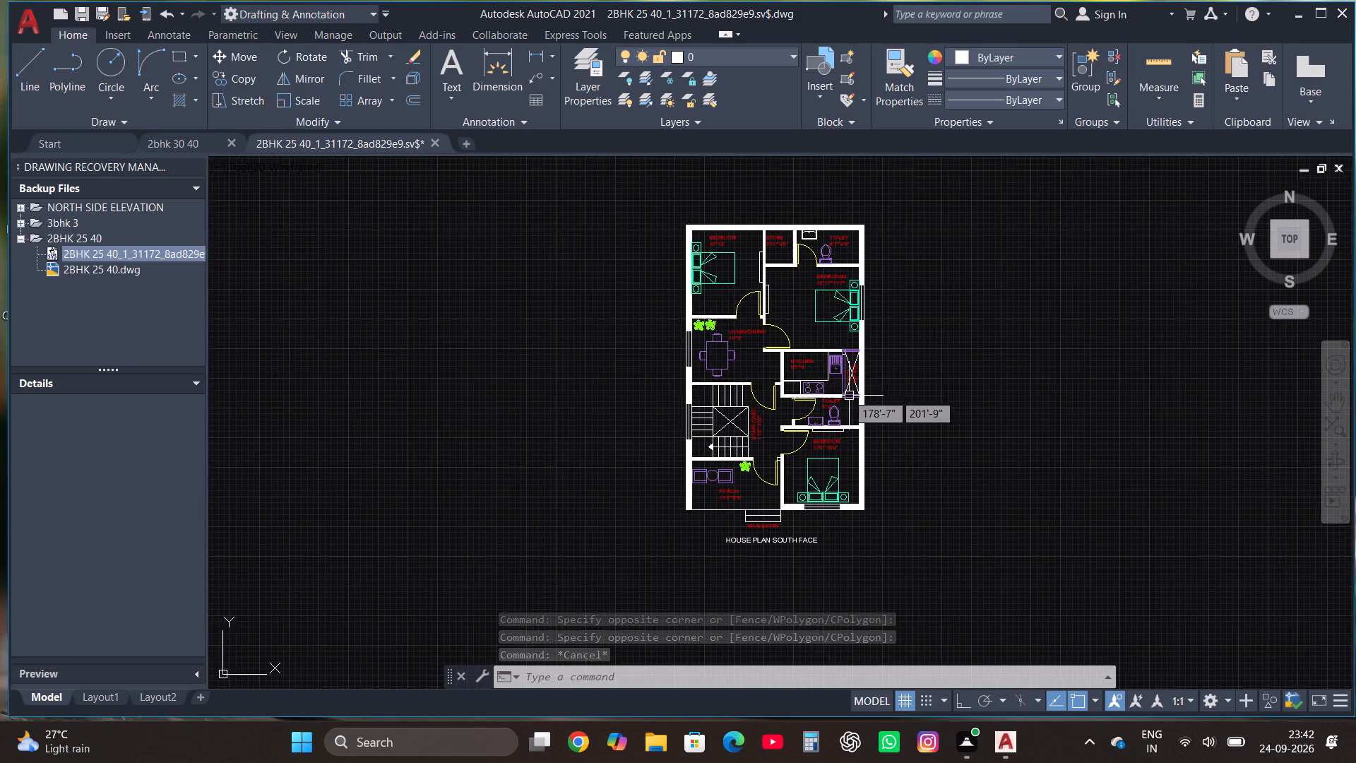
scroll(839, 245, up, 5)
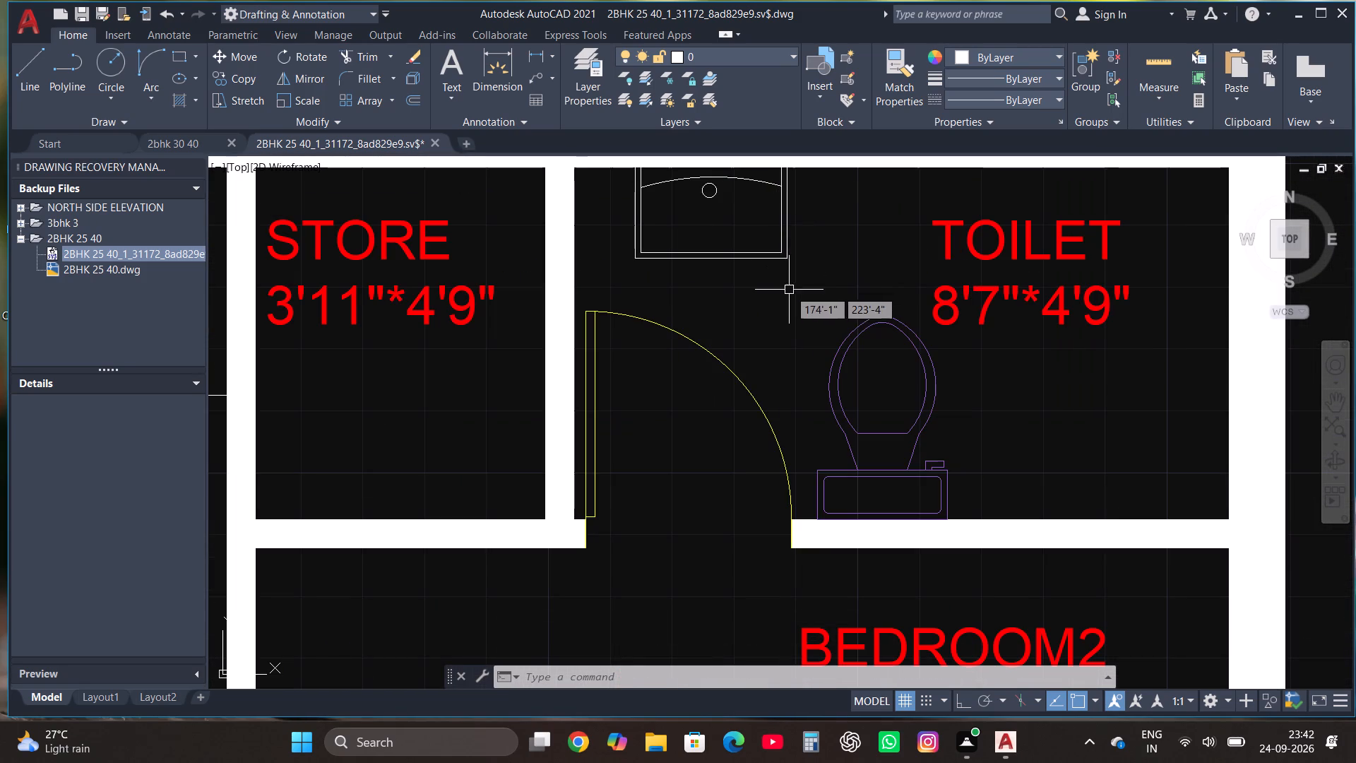
click(787, 290)
click(684, 180)
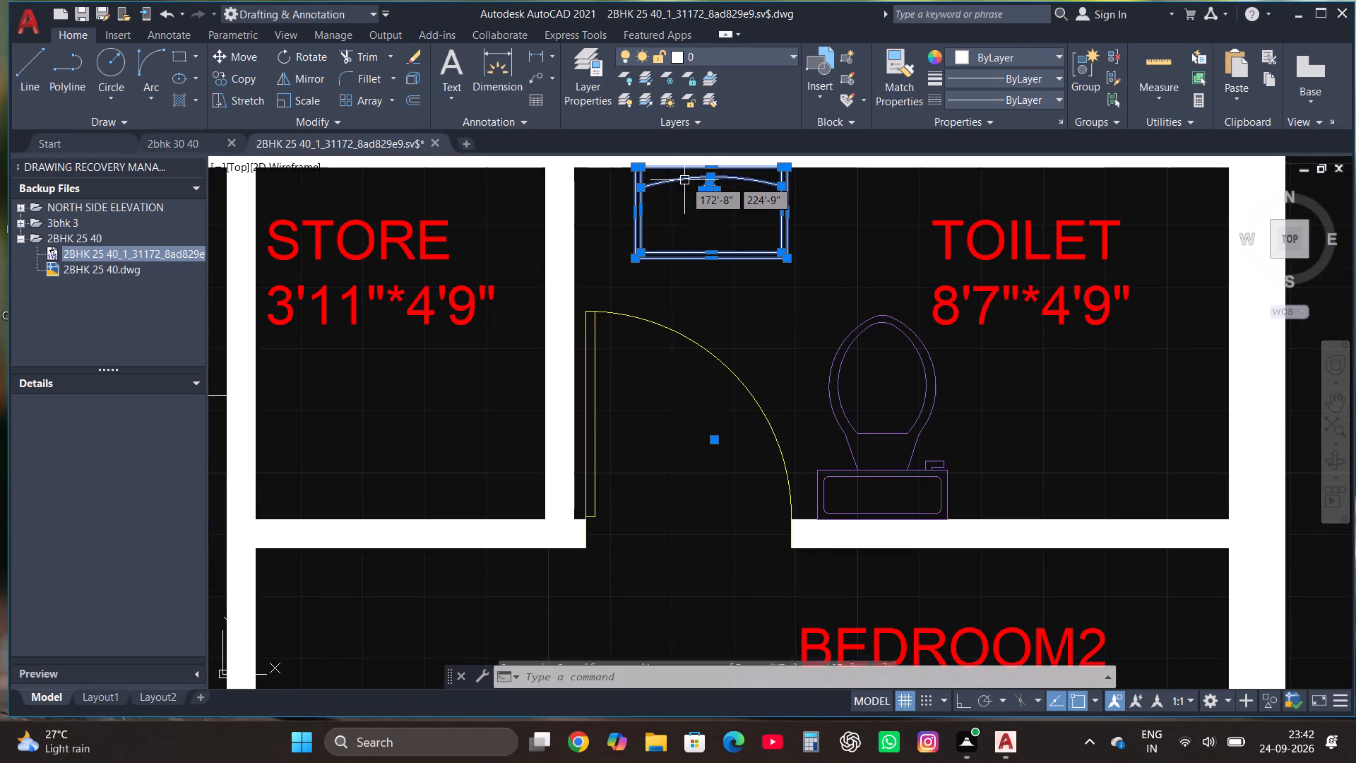
click(710, 54)
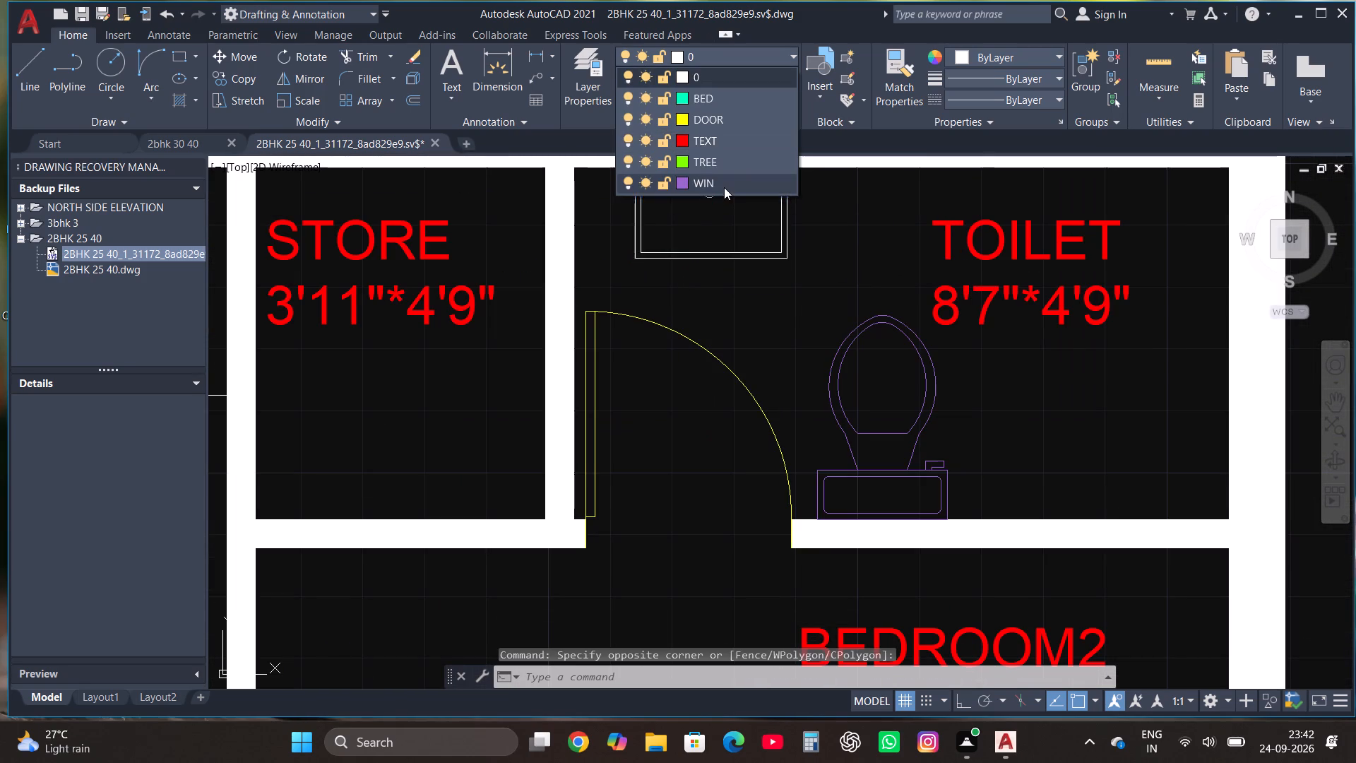
click(724, 187)
key(Escape)
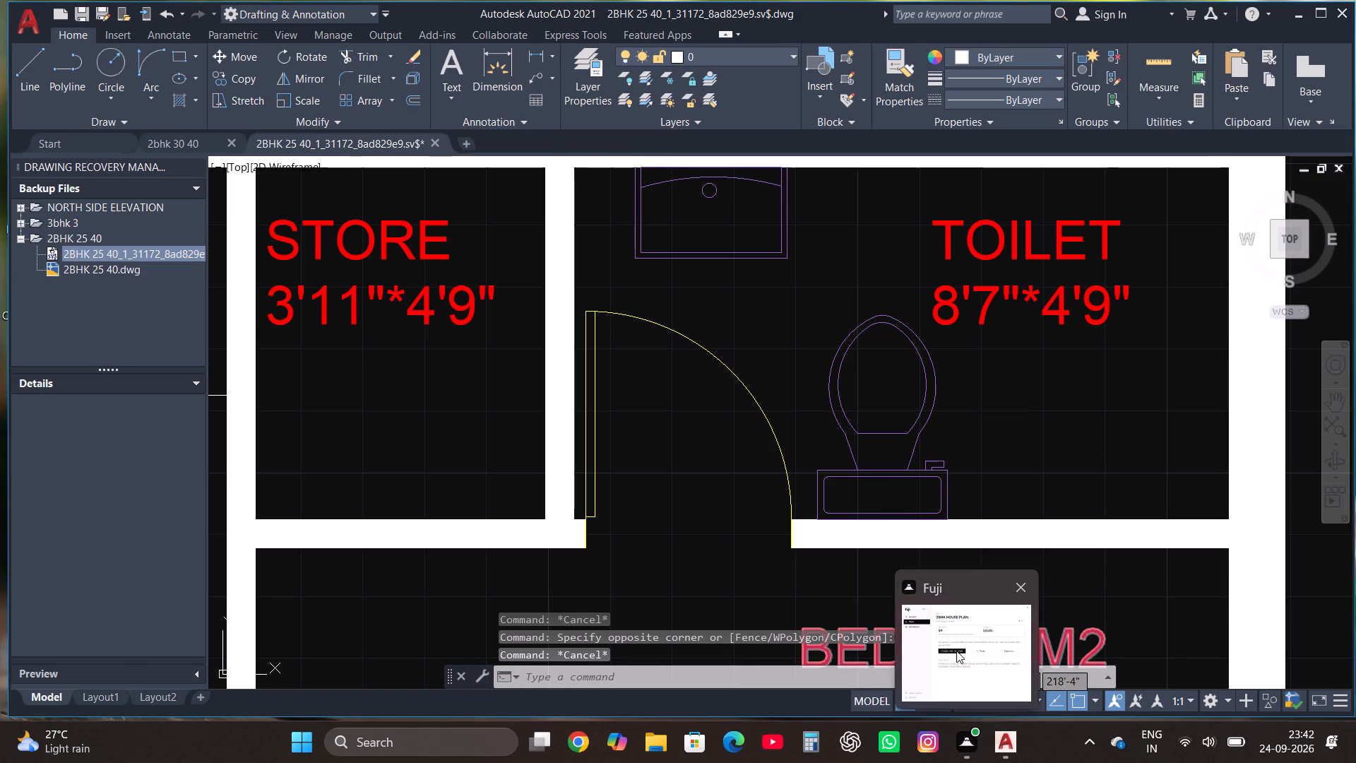
key(Escape)
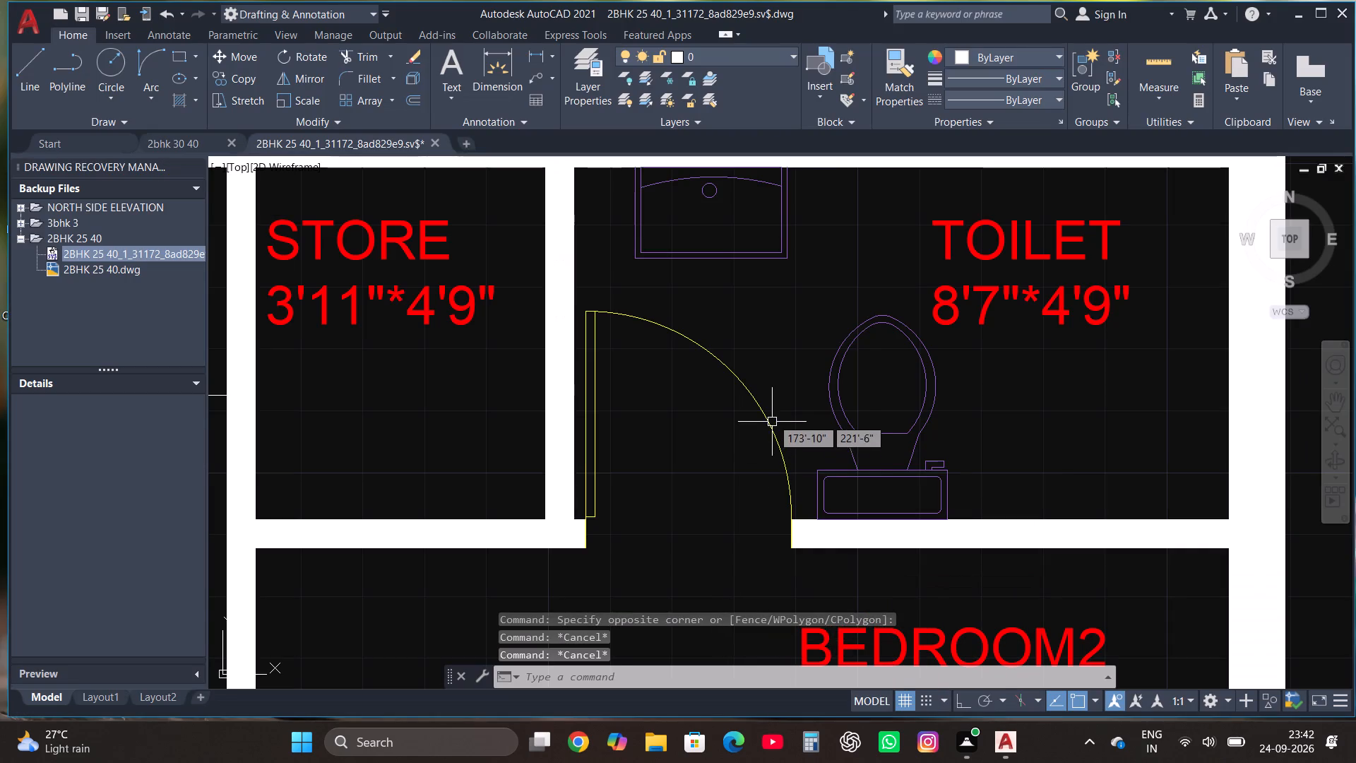
Copy the LIVING/DINING room label to the empty area outside the plan beside BEDROOM2.
scroll(773, 413, down, 4)
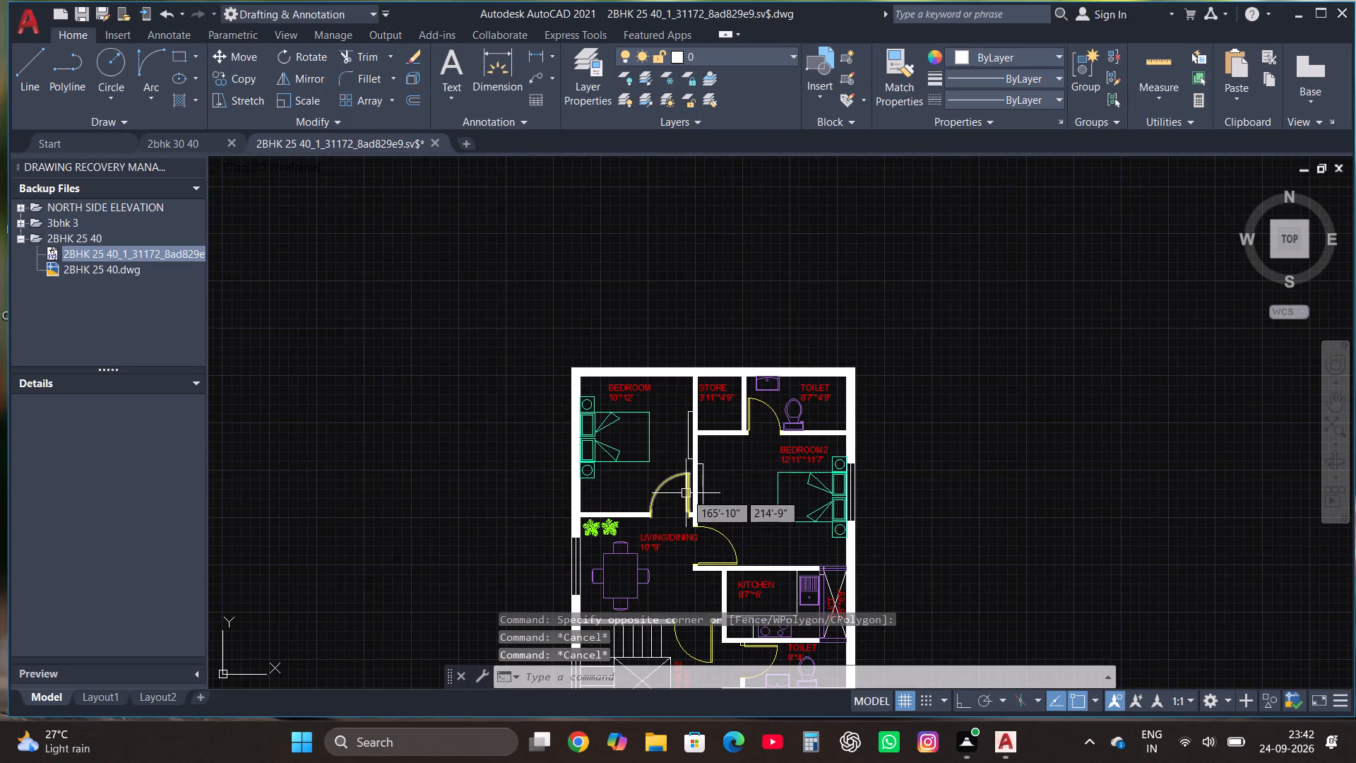
scroll(679, 540, up, 2)
click(649, 527)
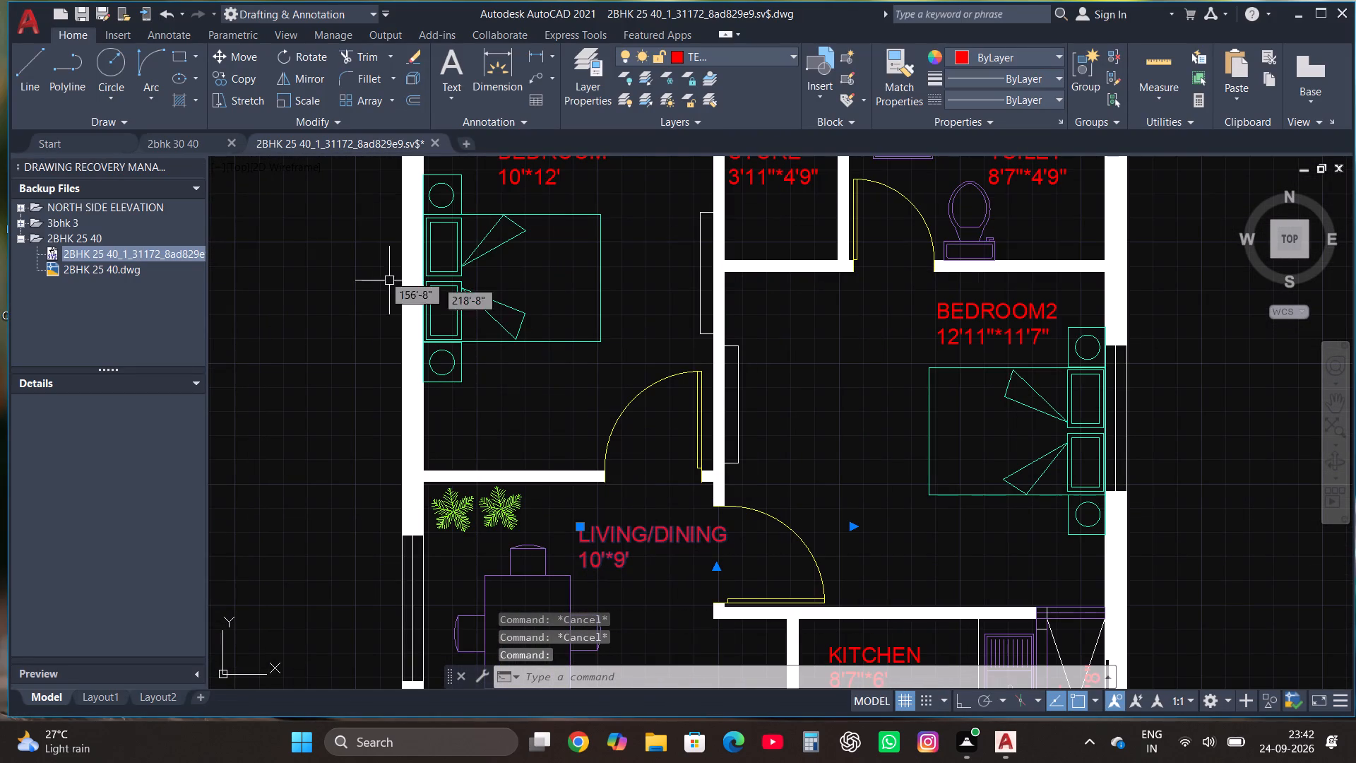
click(240, 83)
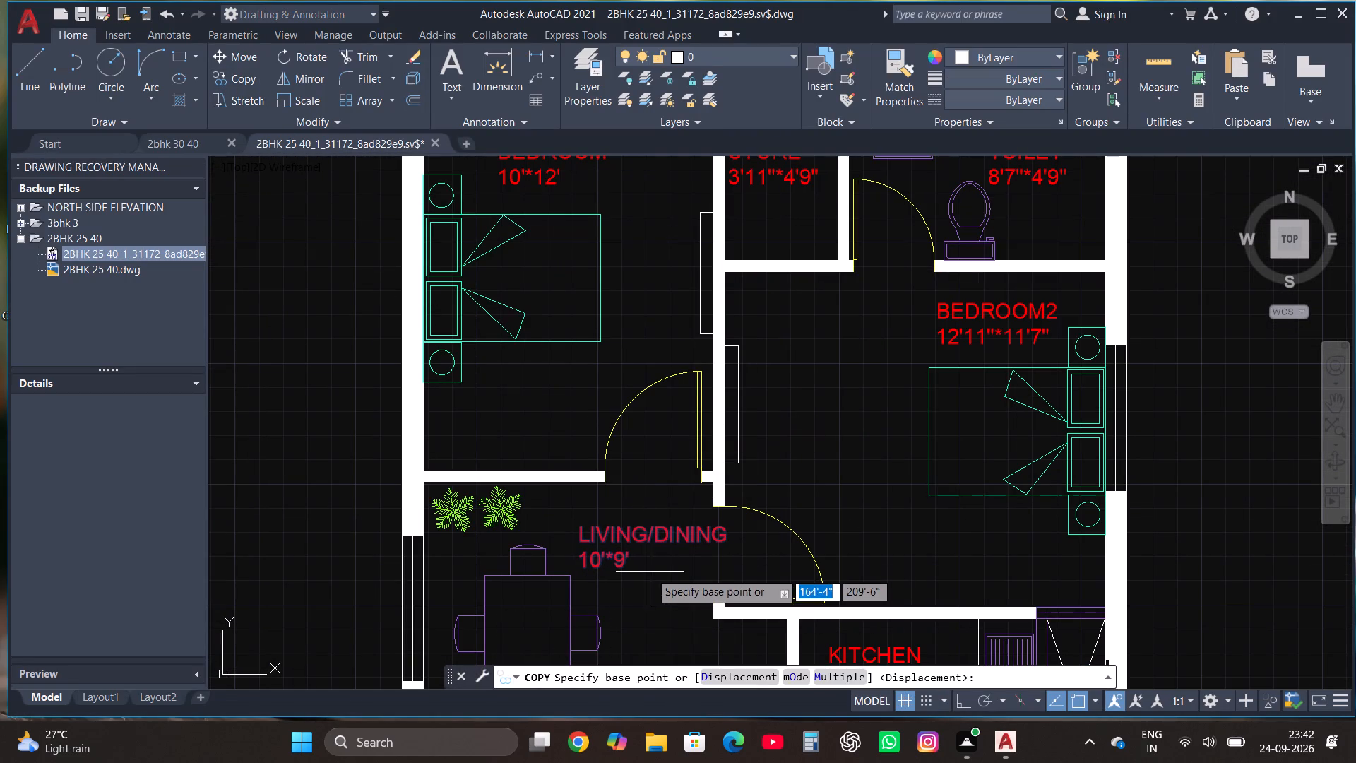
click(643, 552)
scroll(654, 558, down, 1)
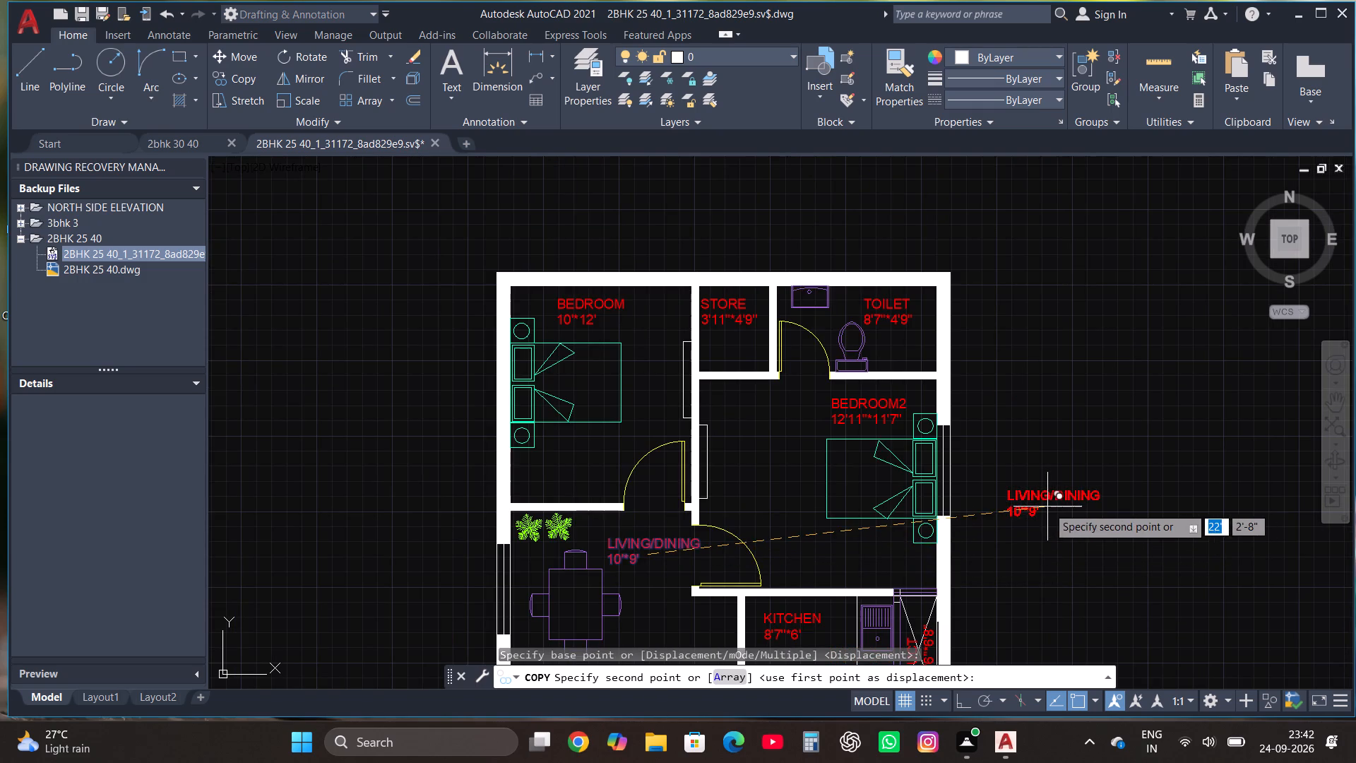
click(1043, 507)
Replace the text of the copied label outside the plan with the door tag D.
click(1041, 499)
right_click(1041, 497)
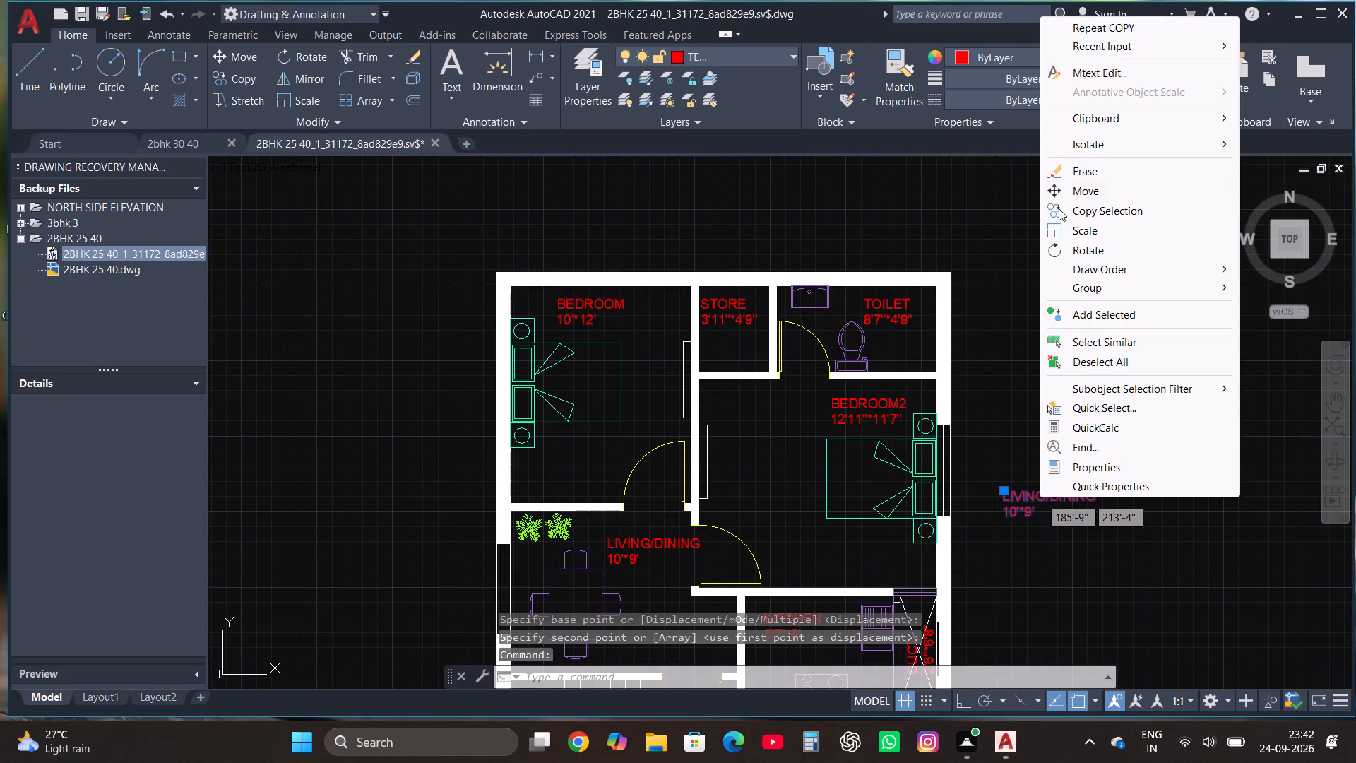
click(1078, 76)
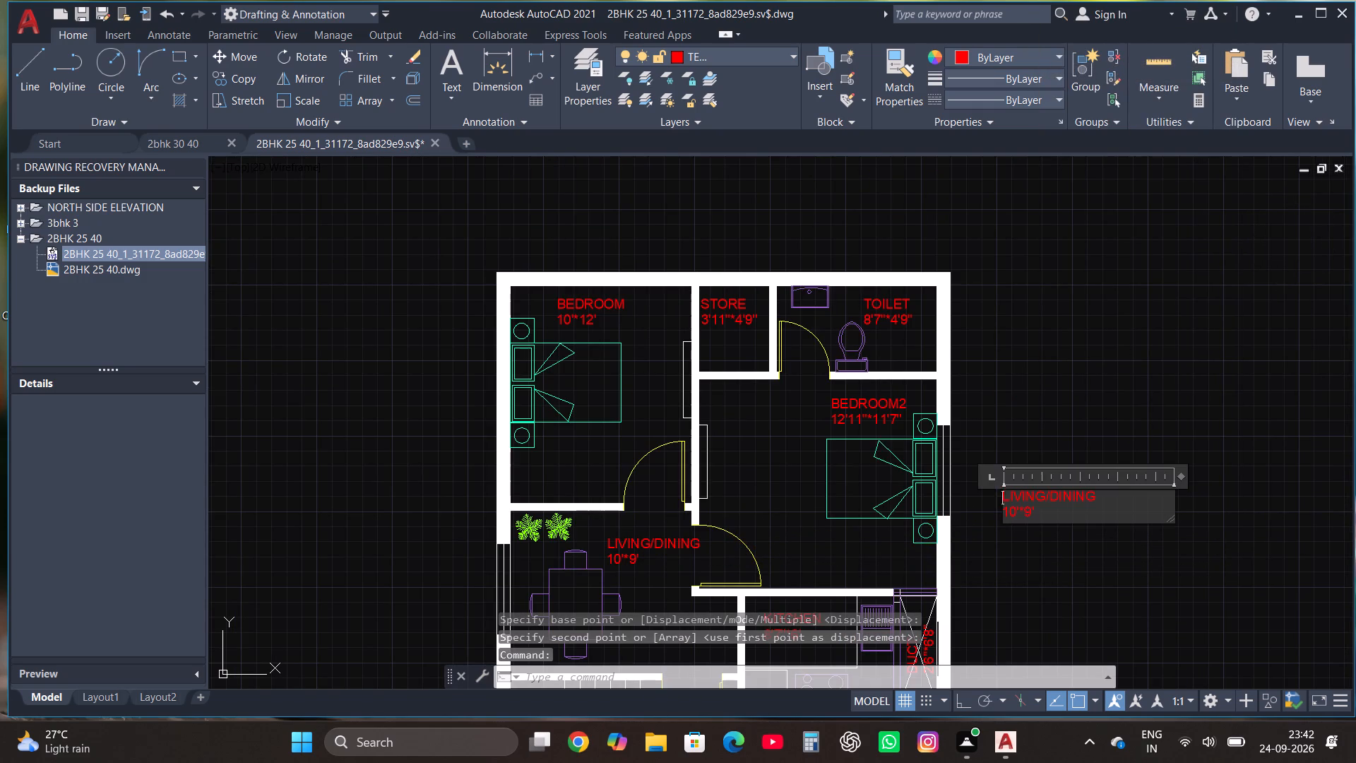
click(1040, 508)
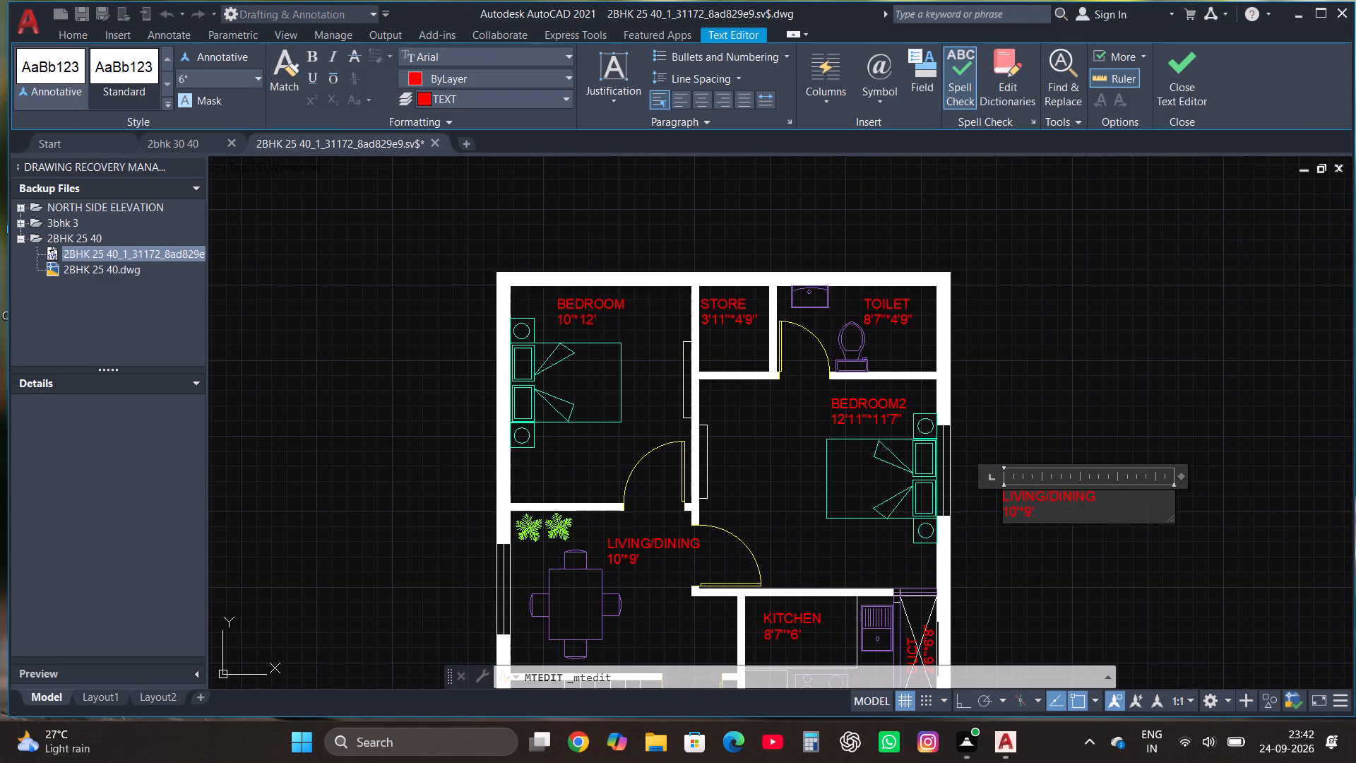
key(BackSpace)
key(BackSpace)
key(BackSpace)
key(BackSpace)
key(BackSpace)
key(BackSpace)
key(BackSpace)
key(BackSpace)
key(BackSpace)
key(BackSpace)
key(BackSpace)
key(BackSpace)
key(BackSpace)
key(BackSpace)
key(BackSpace)
key(BackSpace)
key(BackSpace)
key(BackSpace)
key(BackSpace)
key(BackSpace)
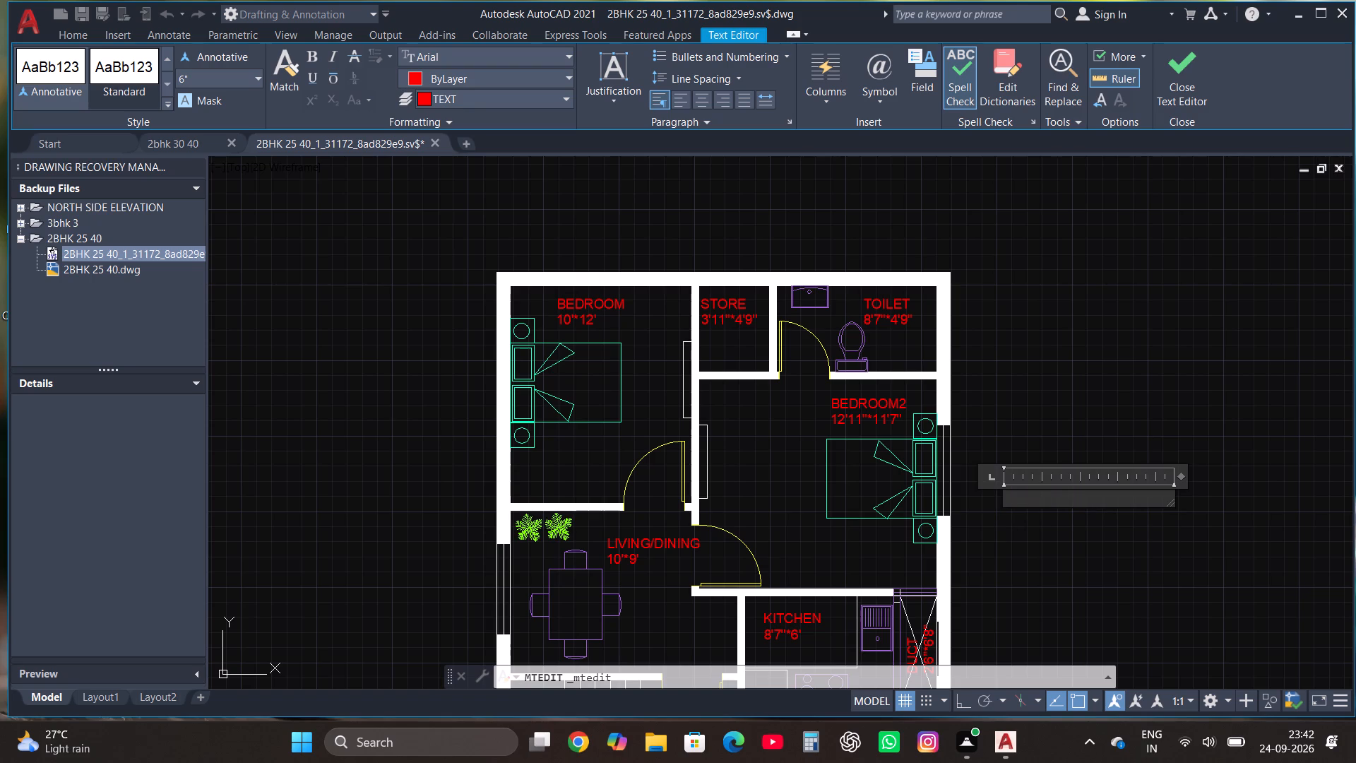
key(d)
click(1178, 69)
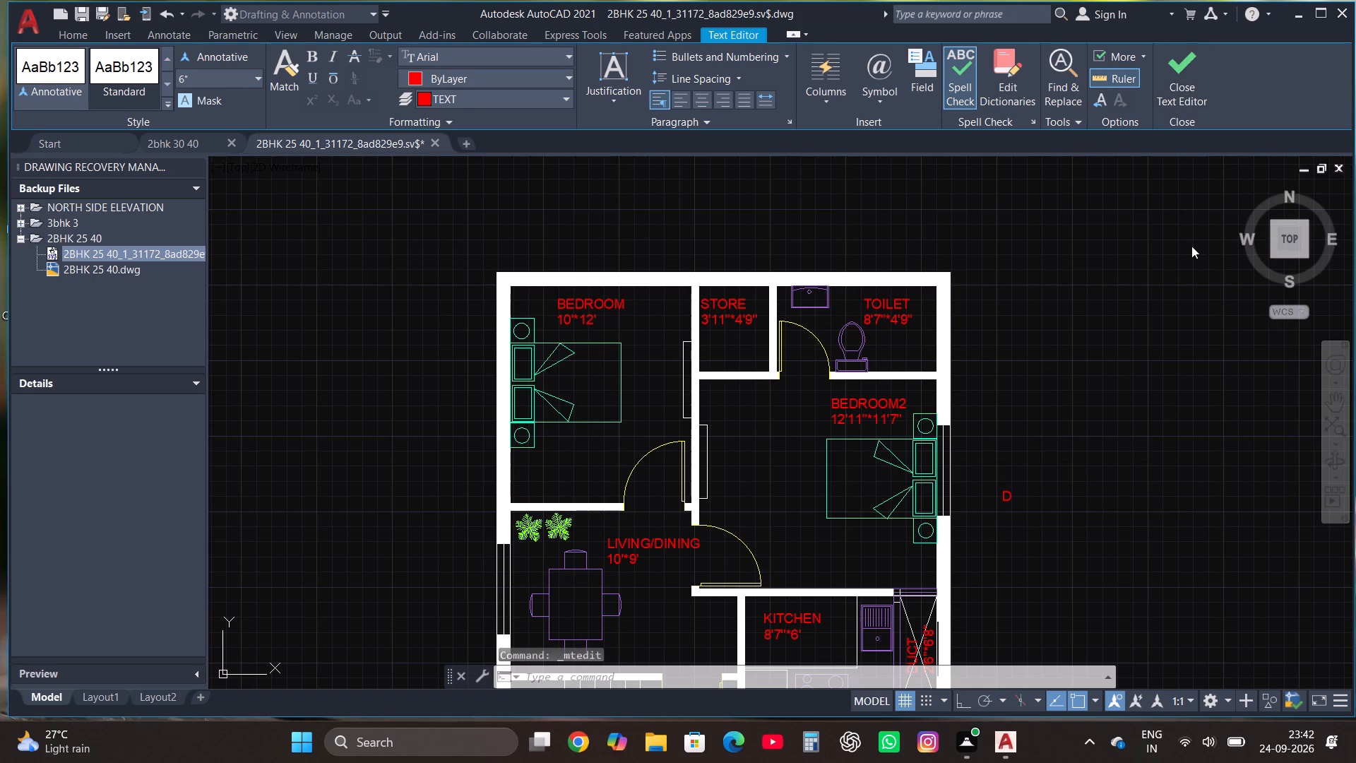
Copy the D tag in Multiple mode to all seven door openings, from the upper bedroom and toilet down to the porch.
click(1014, 497)
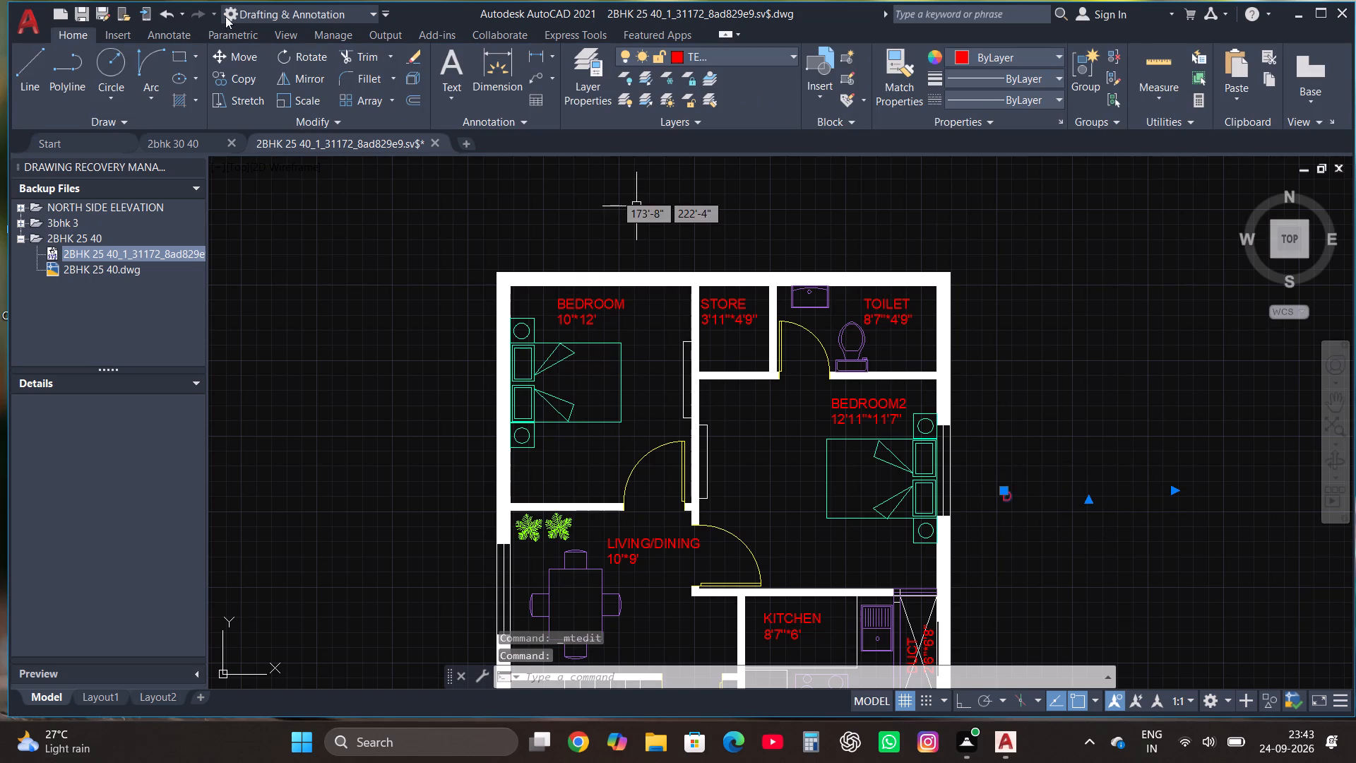
click(244, 77)
click(840, 677)
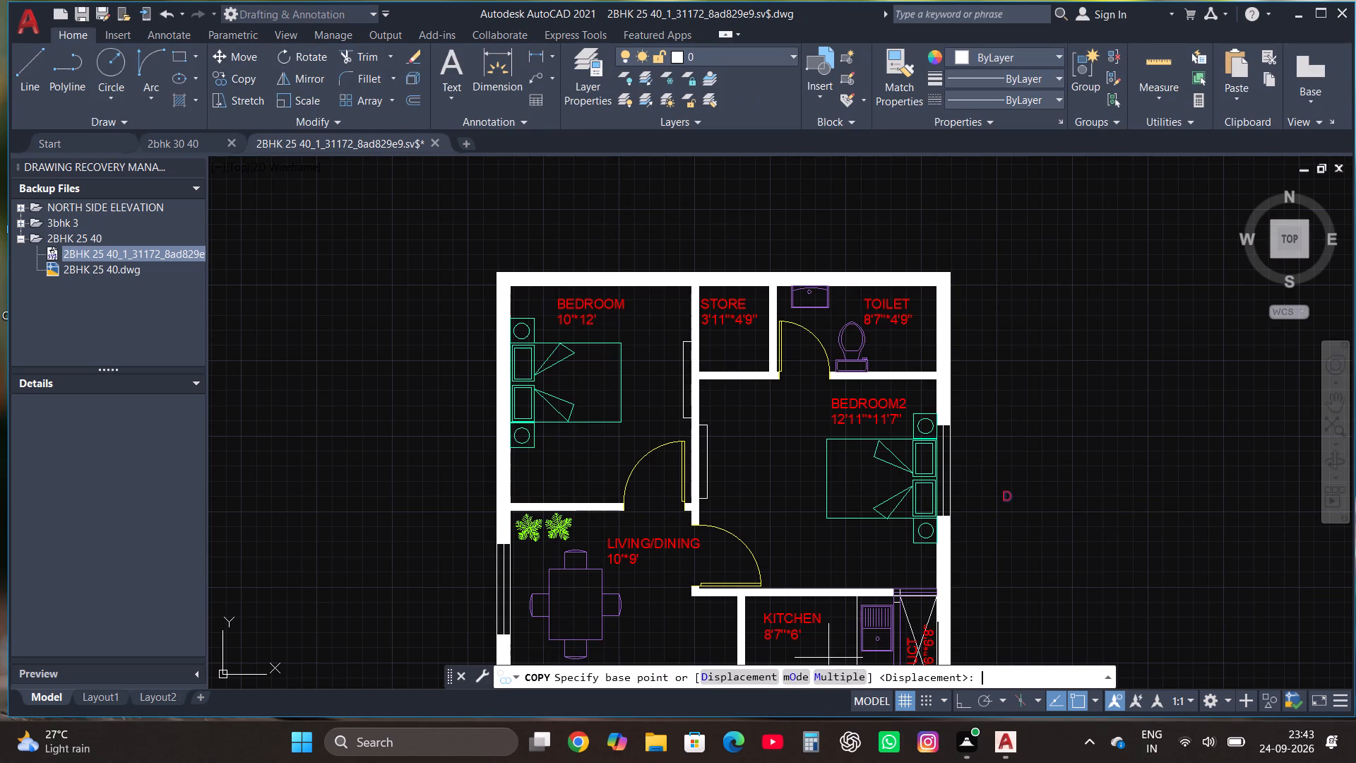
click(1014, 498)
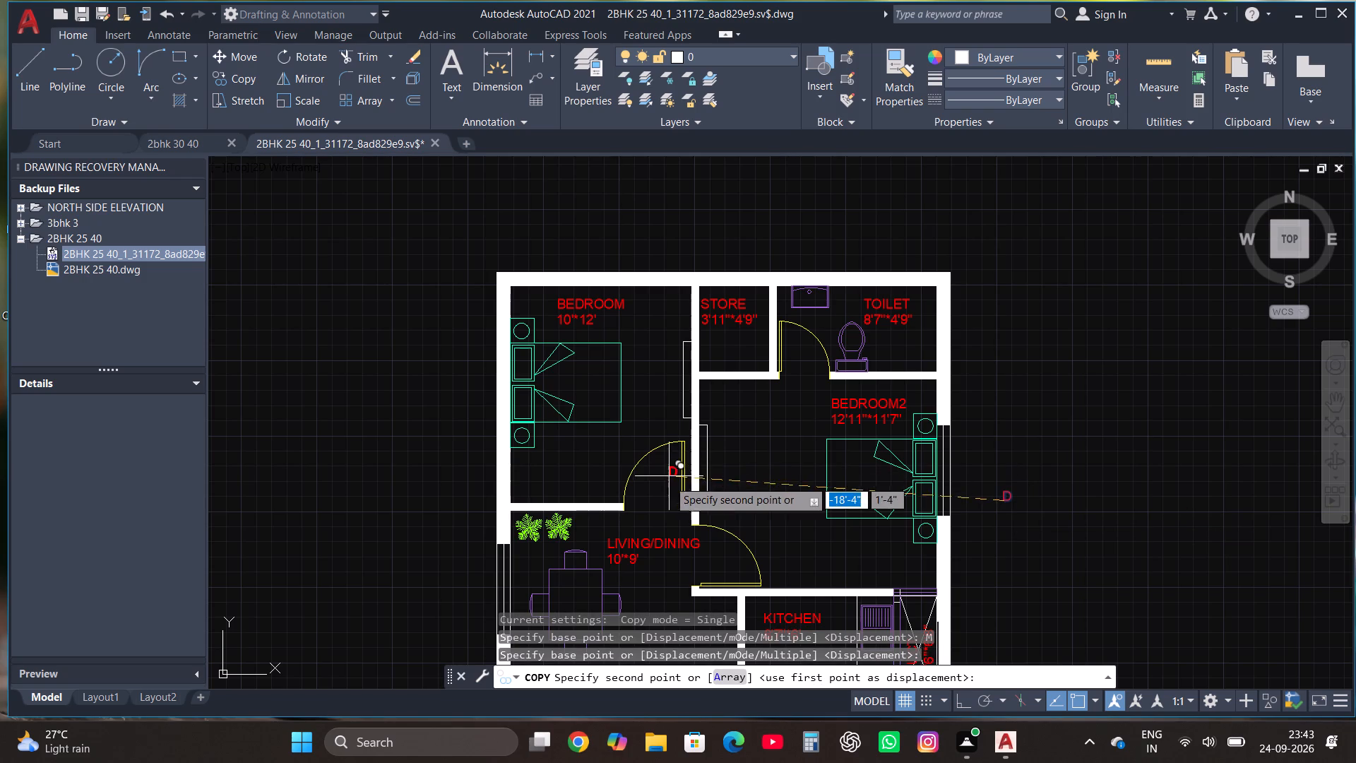
click(648, 502)
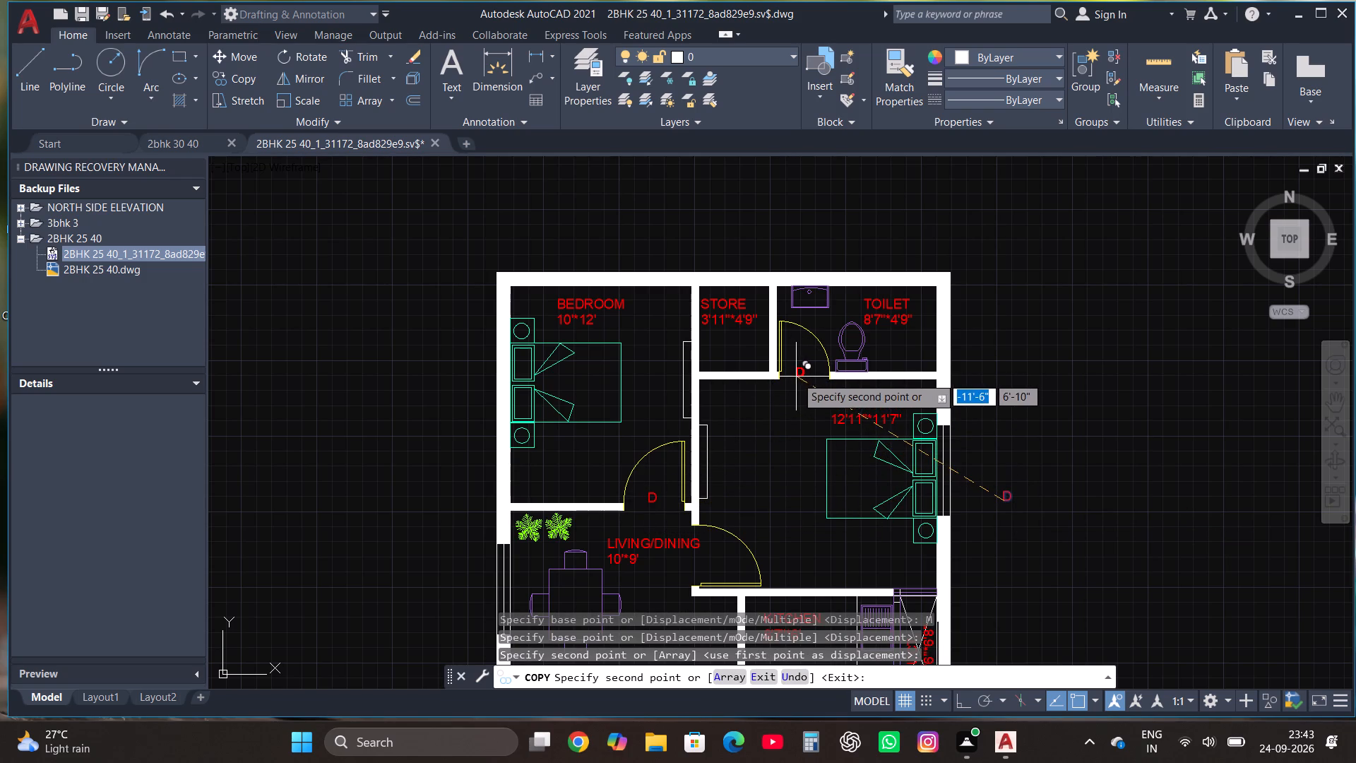
click(796, 377)
click(714, 563)
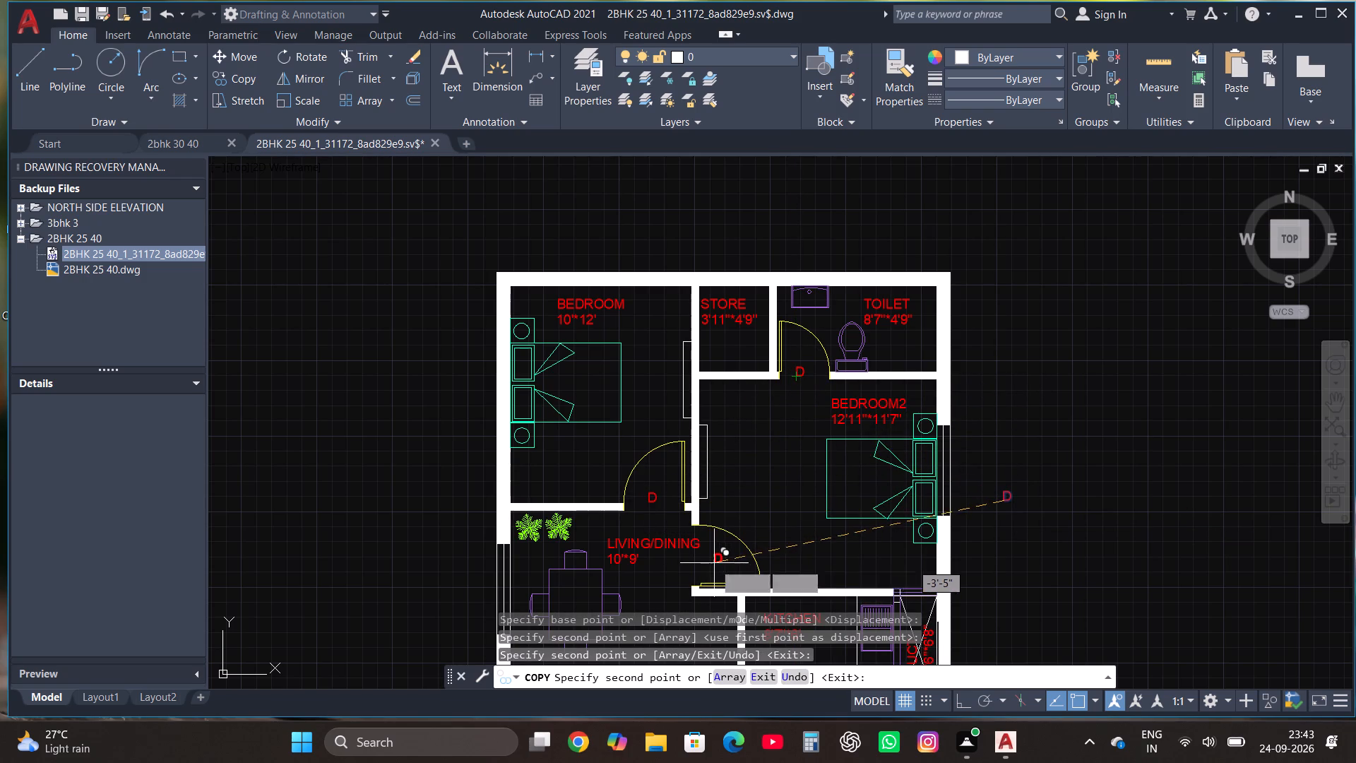
scroll(763, 443, down, 2)
scroll(754, 564, up, 2)
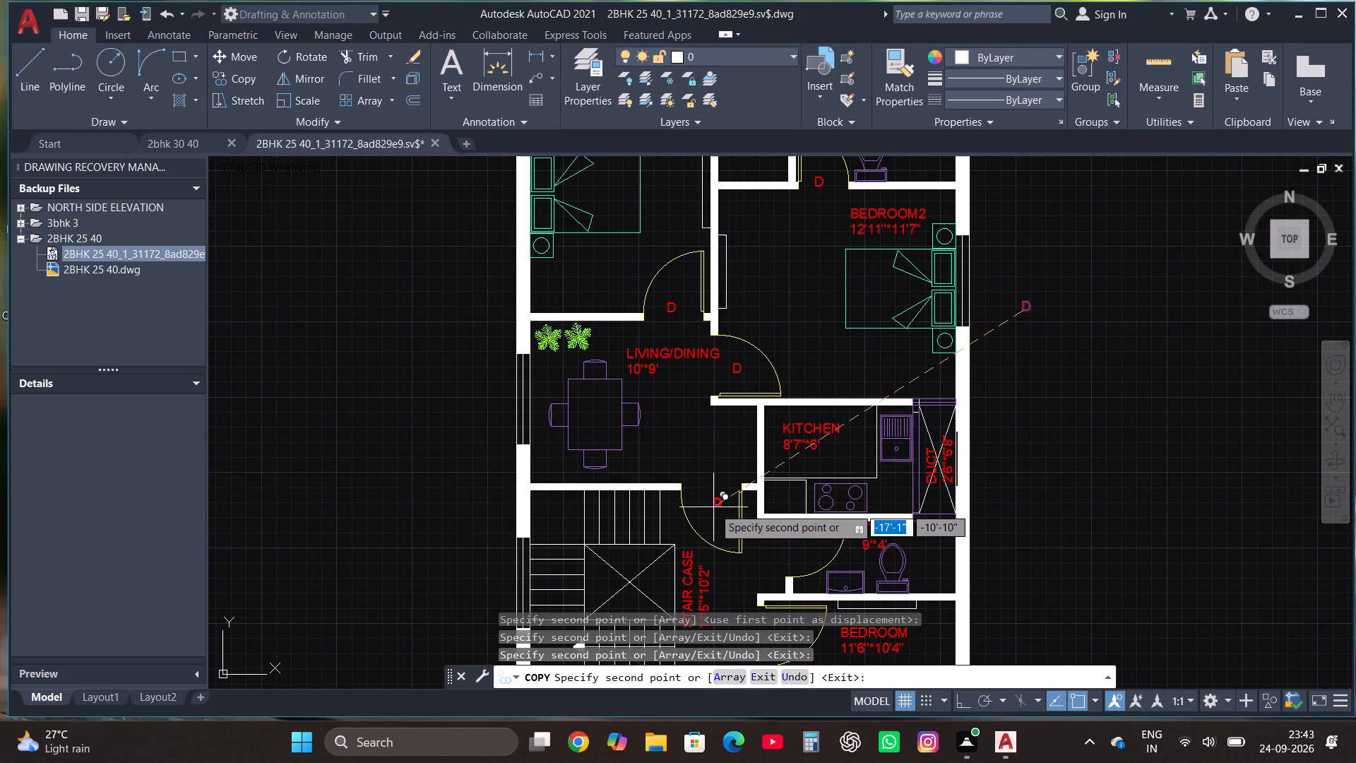
click(708, 497)
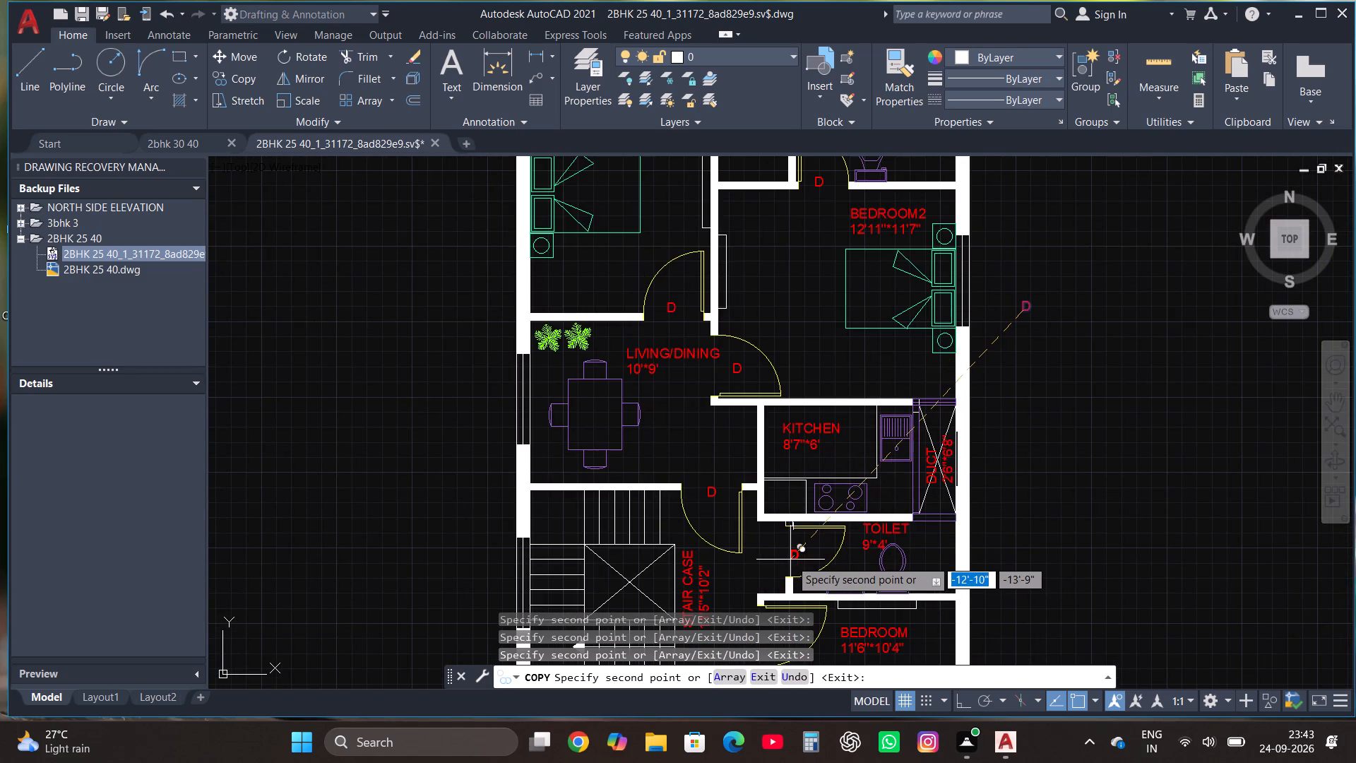
click(790, 557)
scroll(821, 427, down, 2)
scroll(799, 497, up, 2)
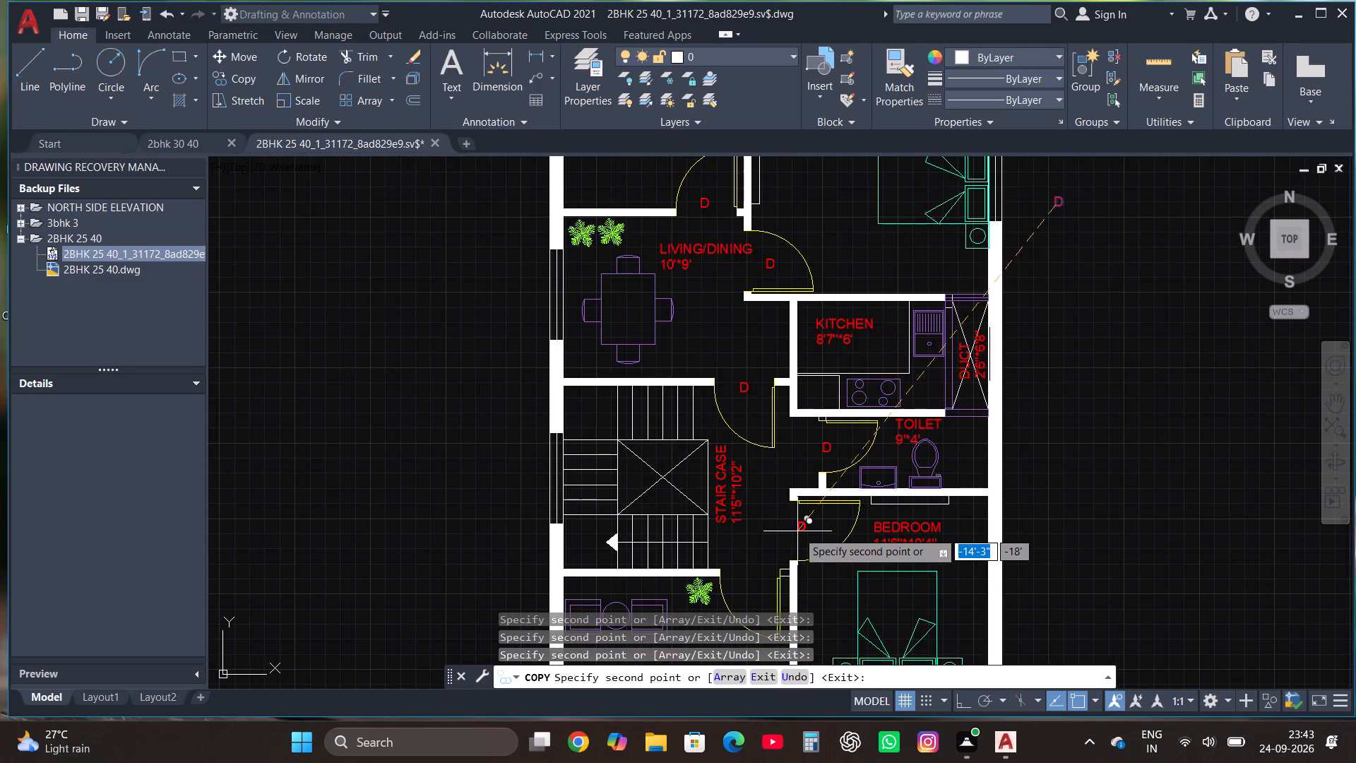
click(797, 531)
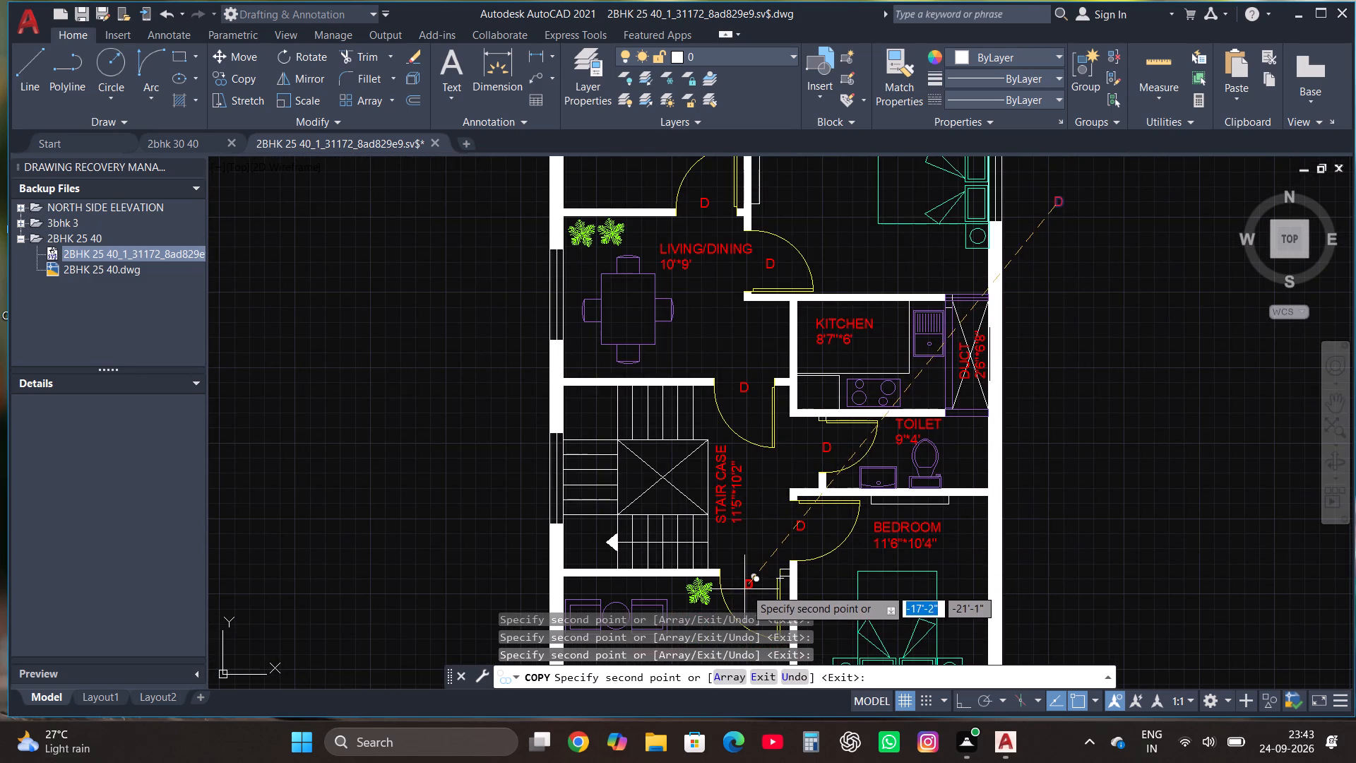
click(749, 584)
scroll(817, 460, down, 2)
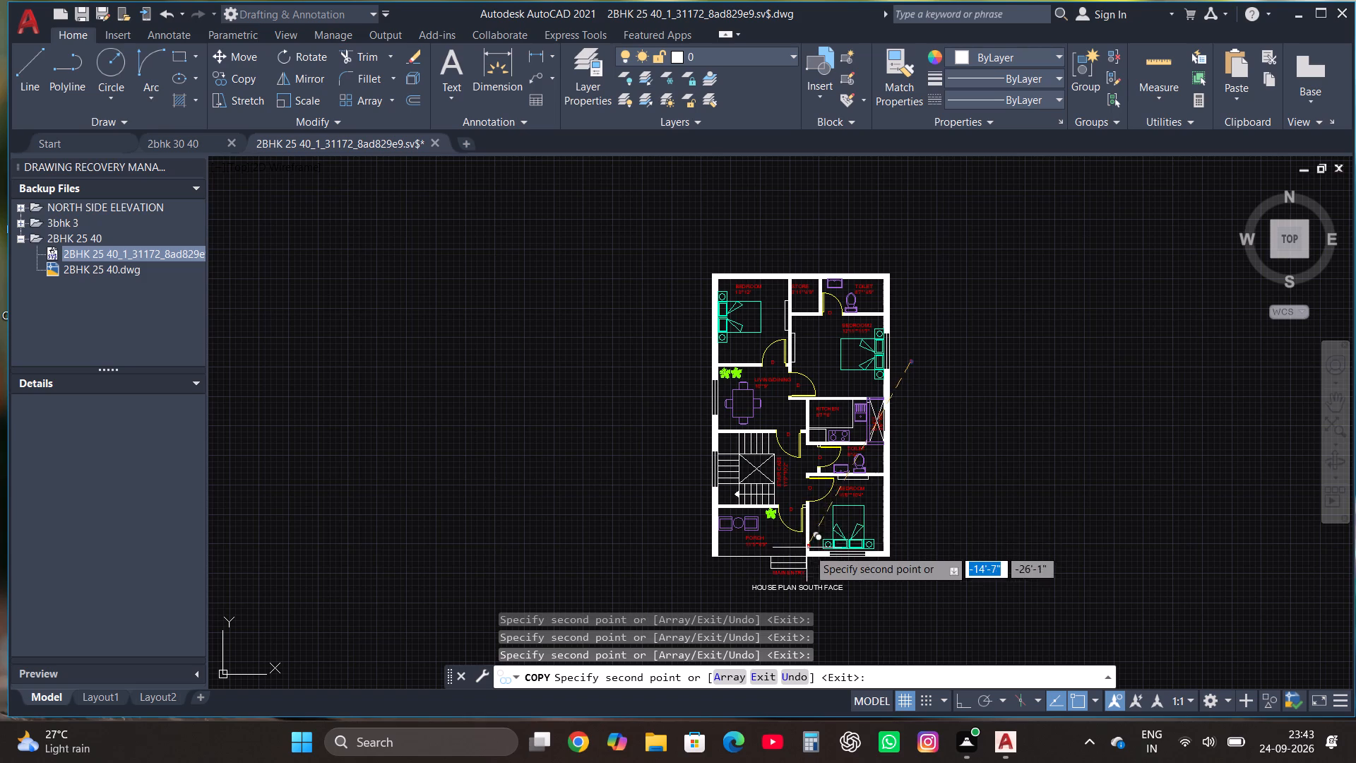
key(Escape)
Fill the small wall stubs beside the porch door and the 9'*4' toilet door with a SOLID hatch.
scroll(917, 448, up, 1)
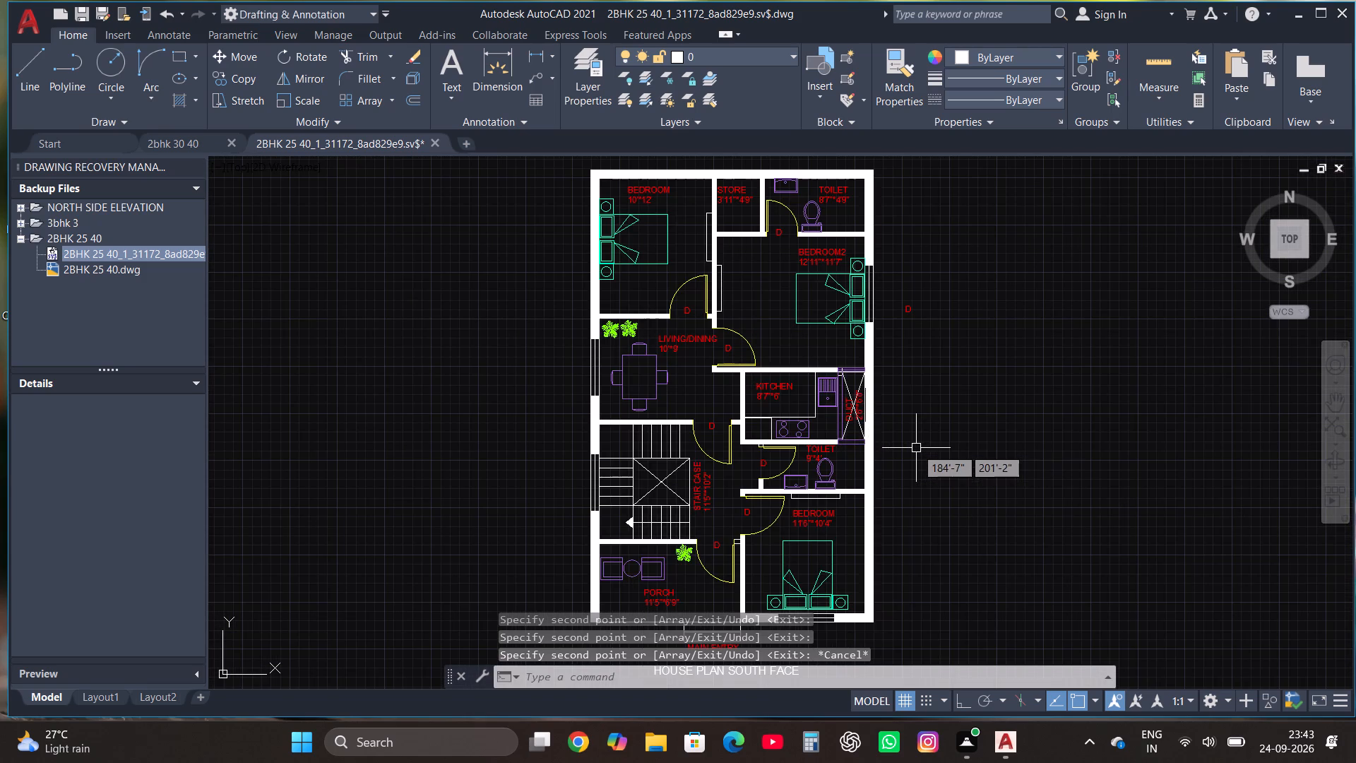
key(h)
key(Return)
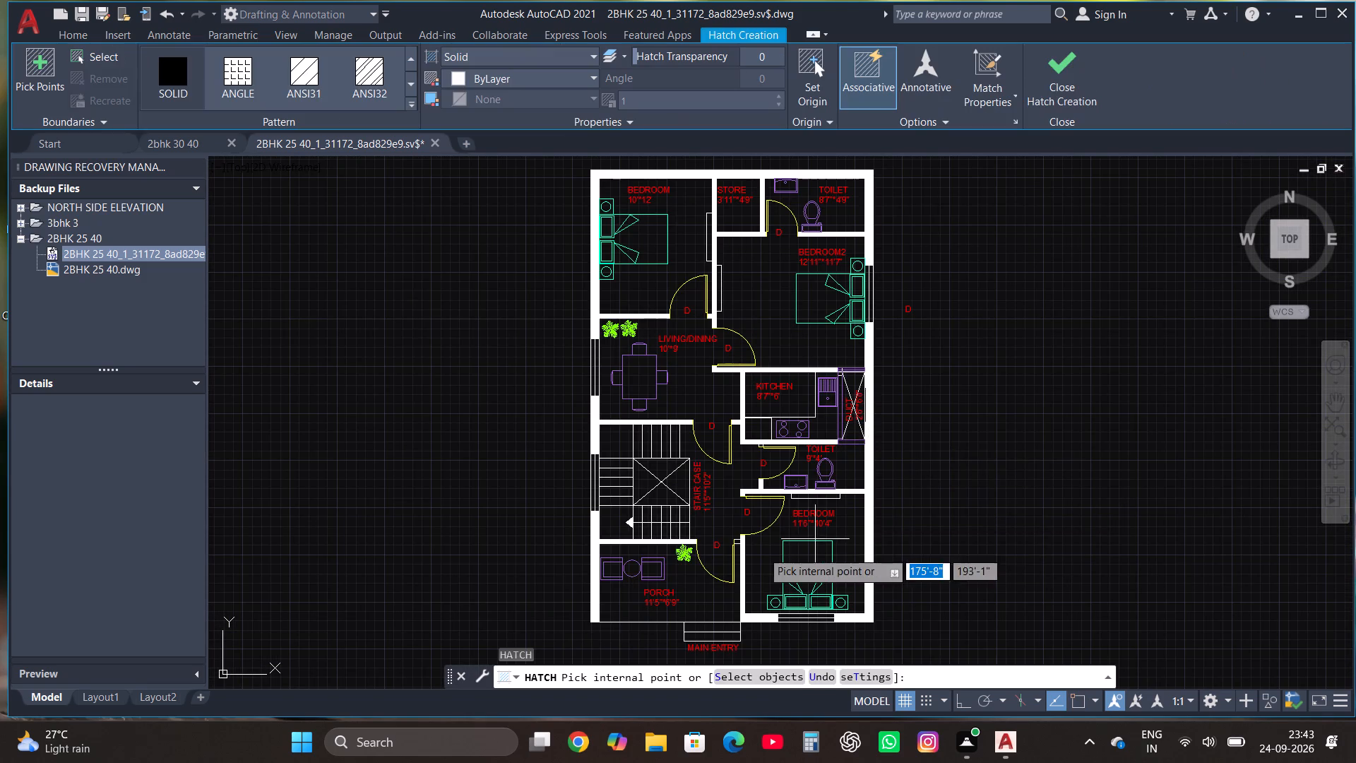
scroll(732, 548, up, 3)
click(748, 534)
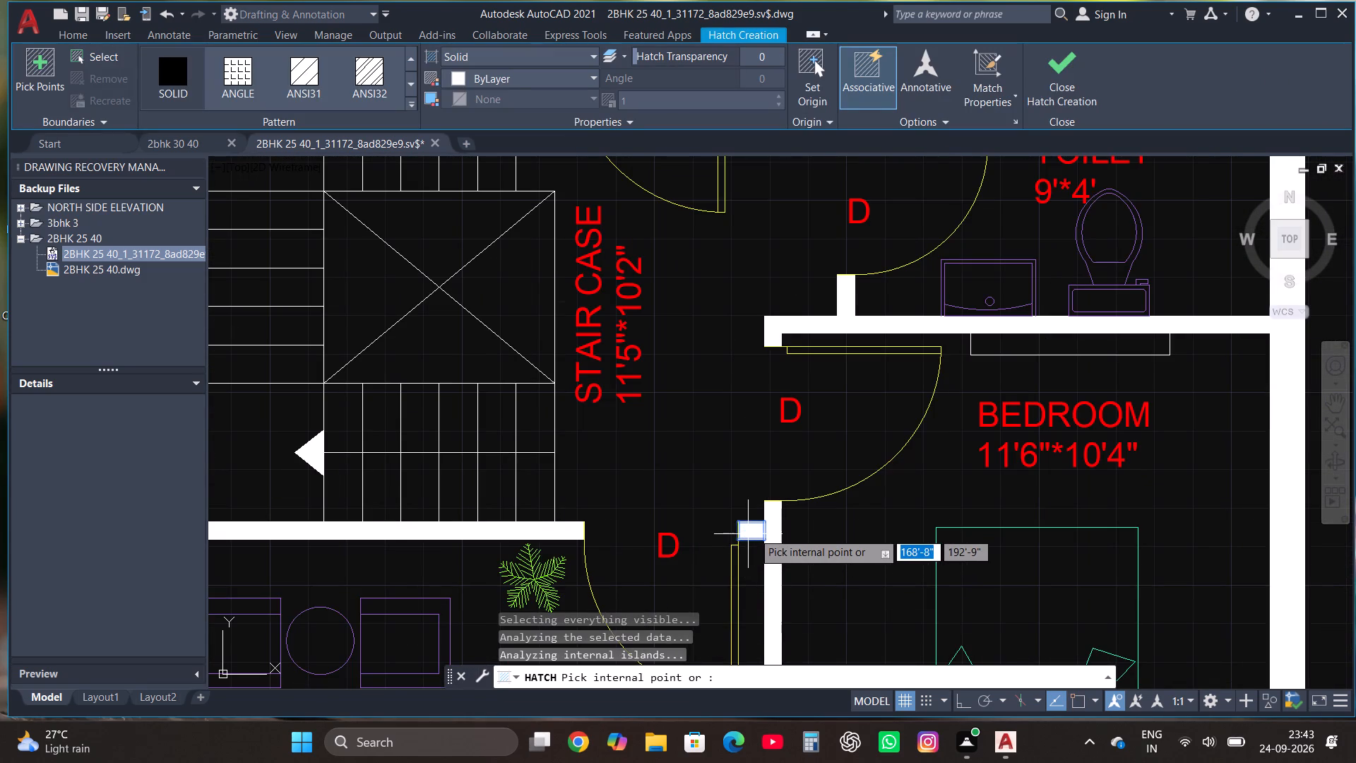
scroll(753, 536, down, 3)
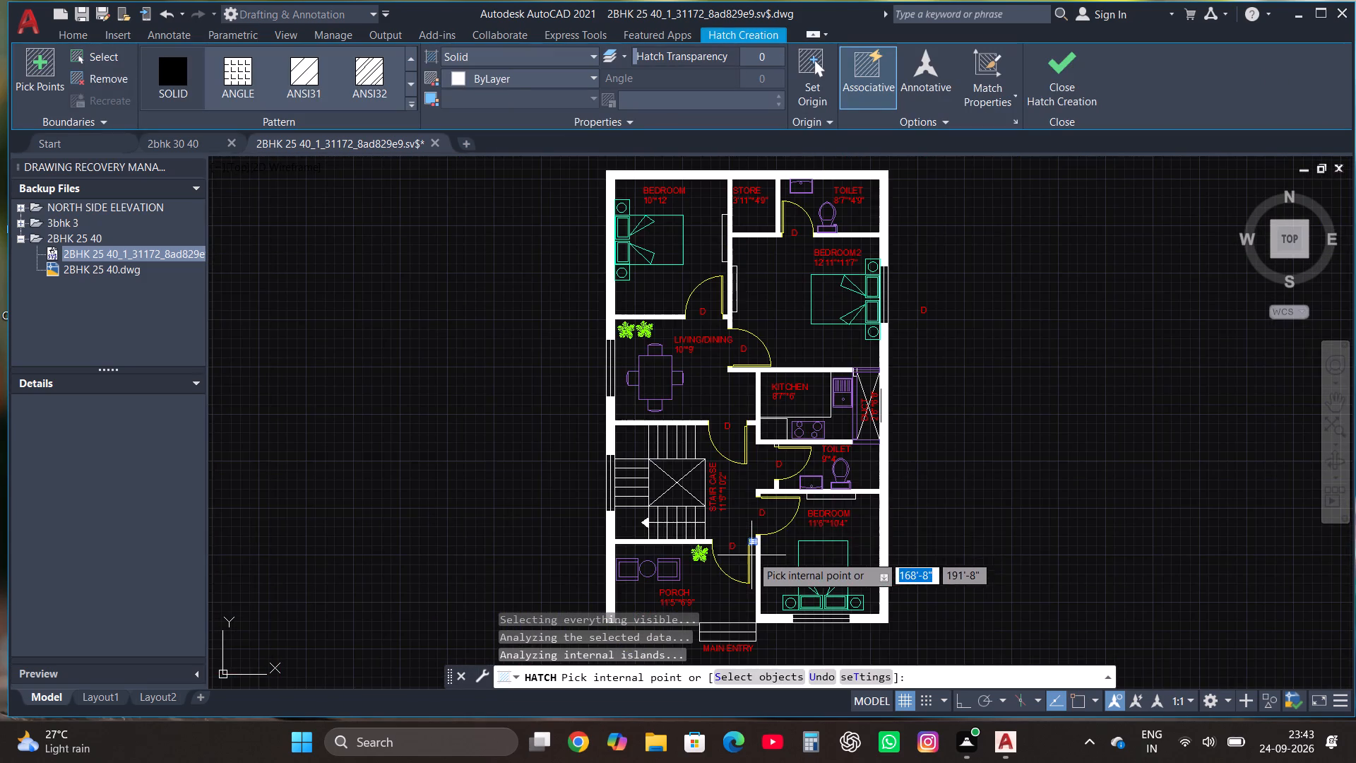
scroll(771, 408, up, 2)
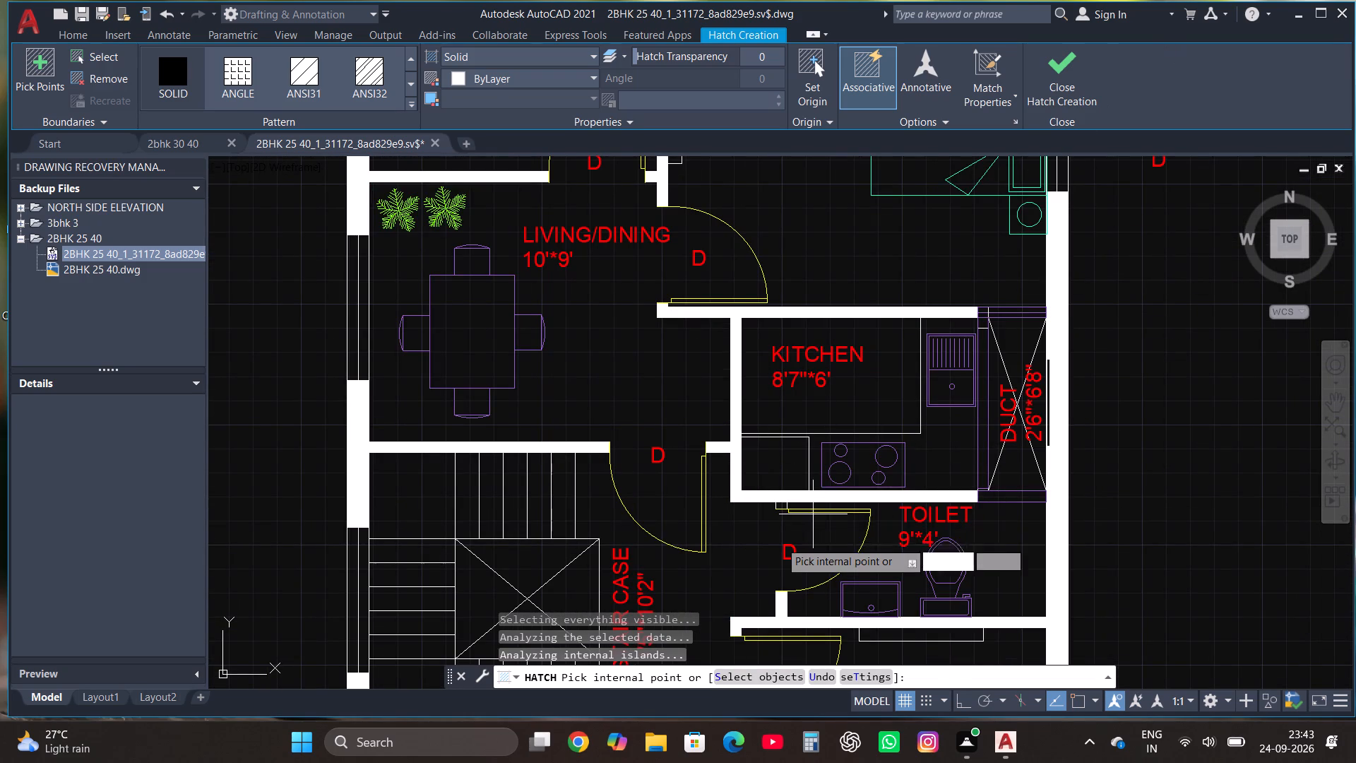
scroll(782, 519, up, 2)
click(783, 499)
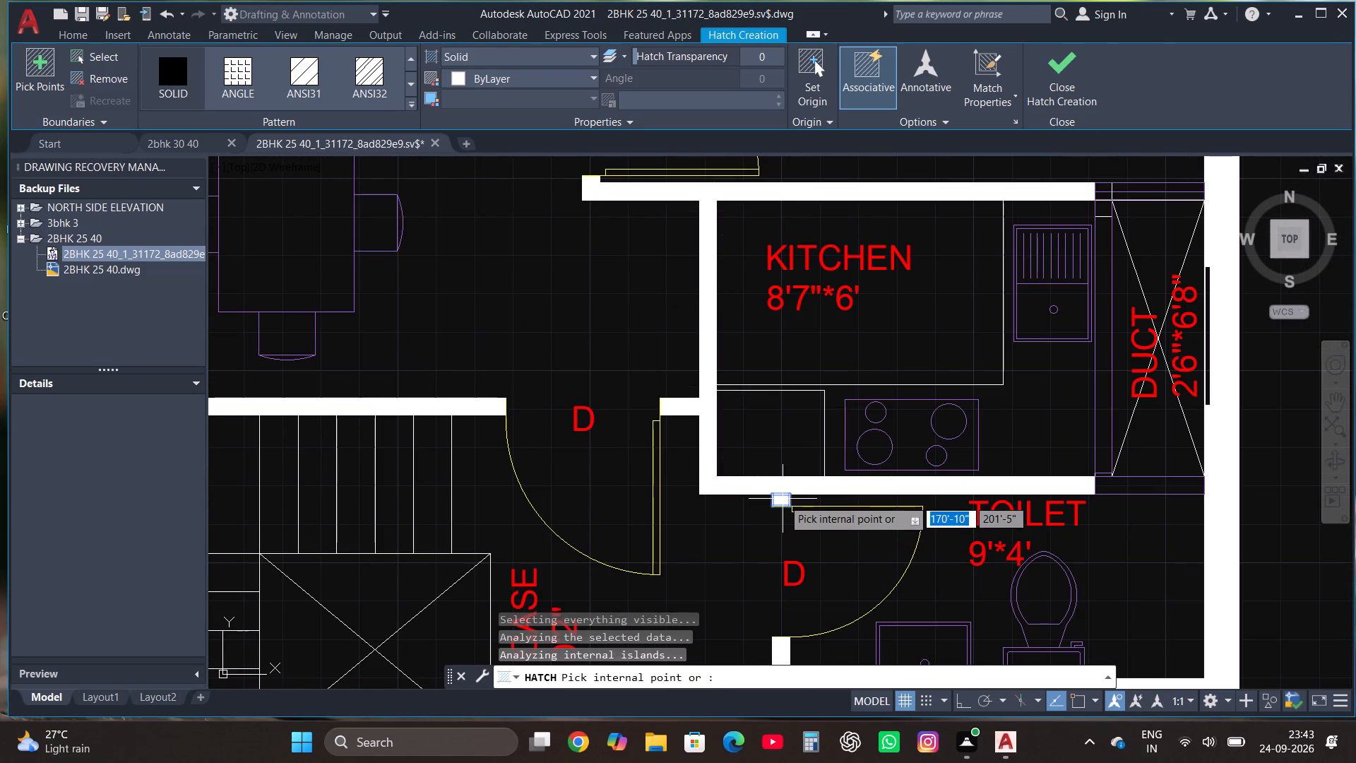
click(1050, 83)
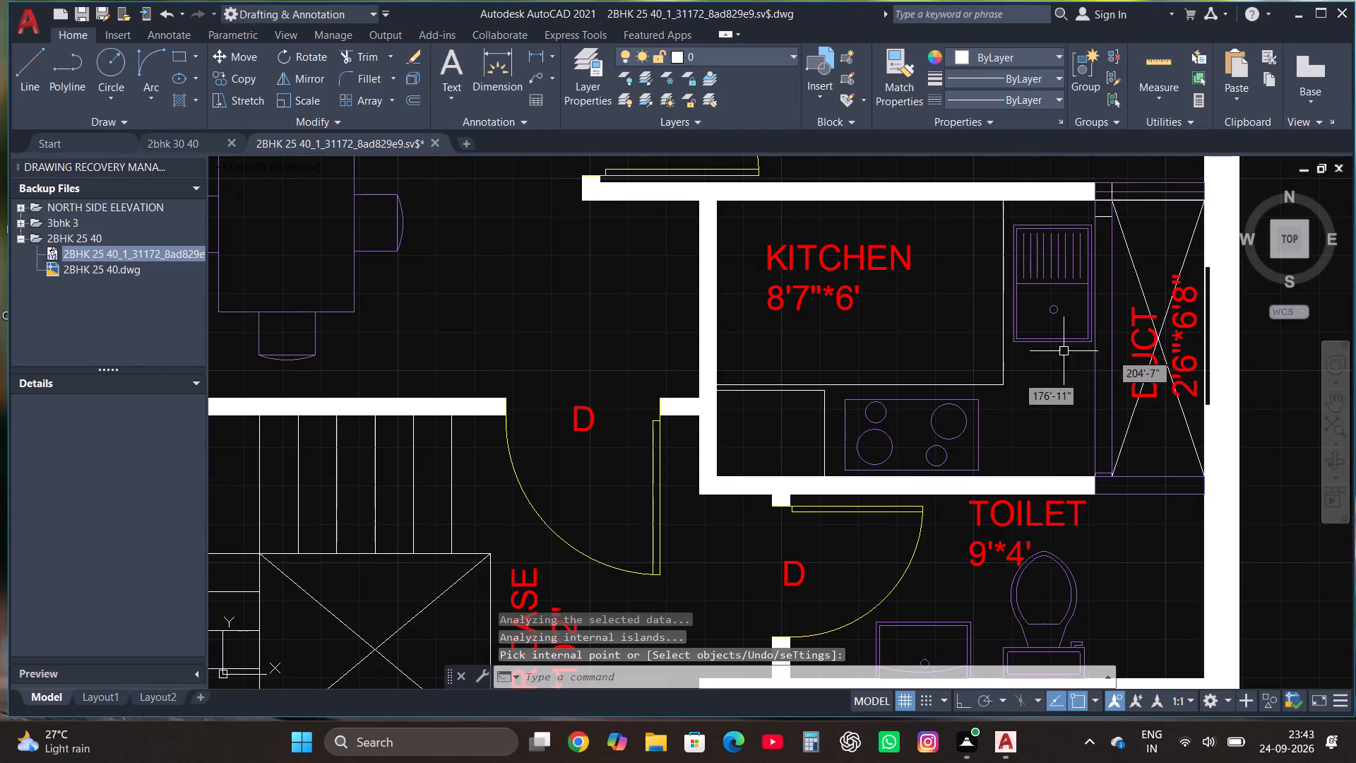
key(Escape)
Move the rectangle beside the stove in the kitchen's lower corner to the WIN layer.
scroll(938, 416, down, 1)
scroll(896, 419, up, 2)
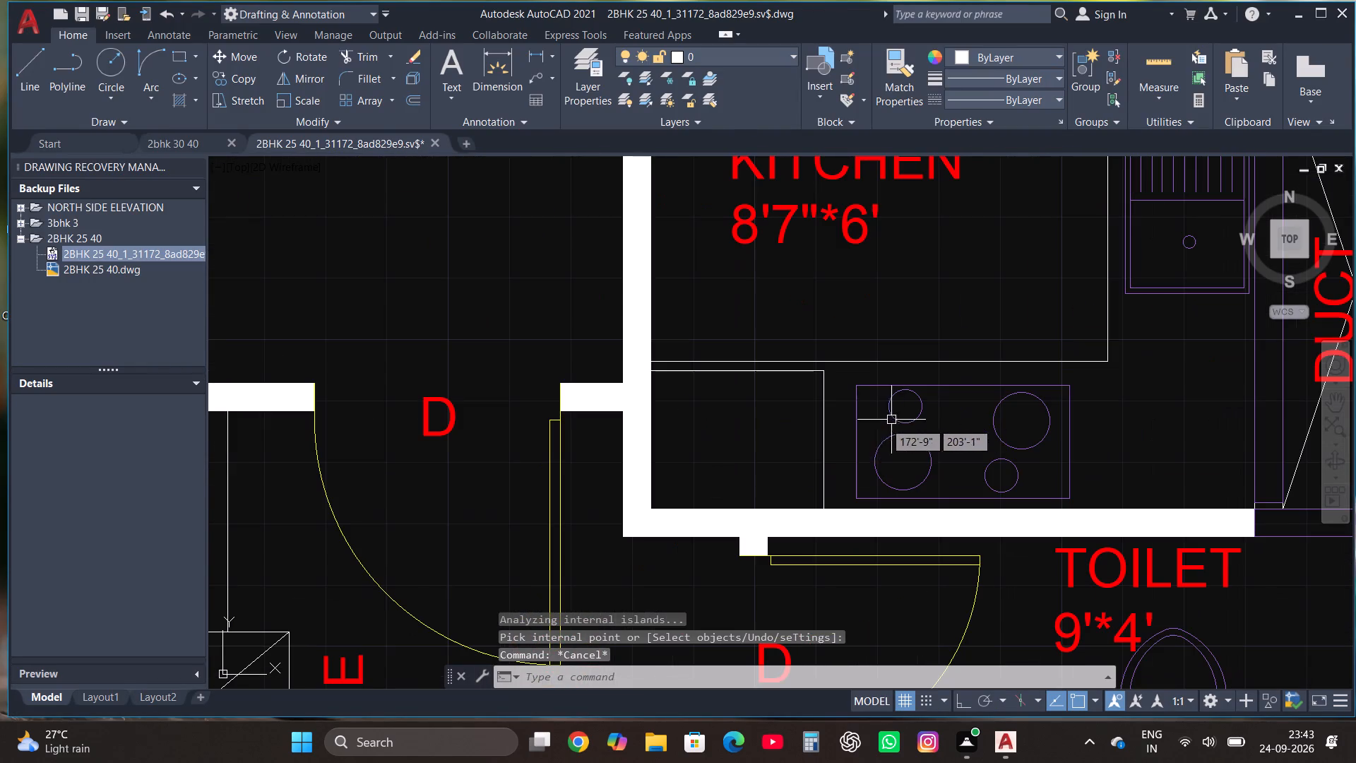
click(830, 427)
click(807, 398)
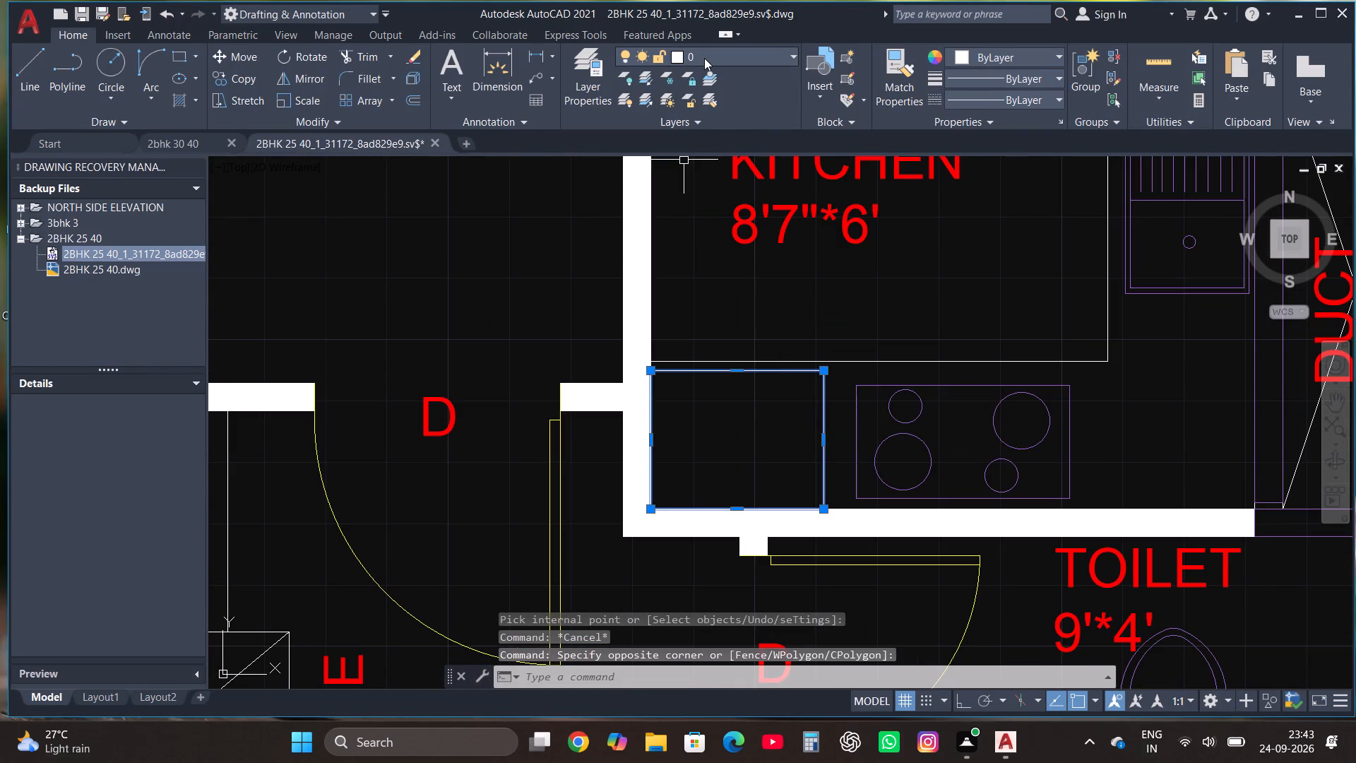
click(704, 58)
click(720, 179)
key(Escape)
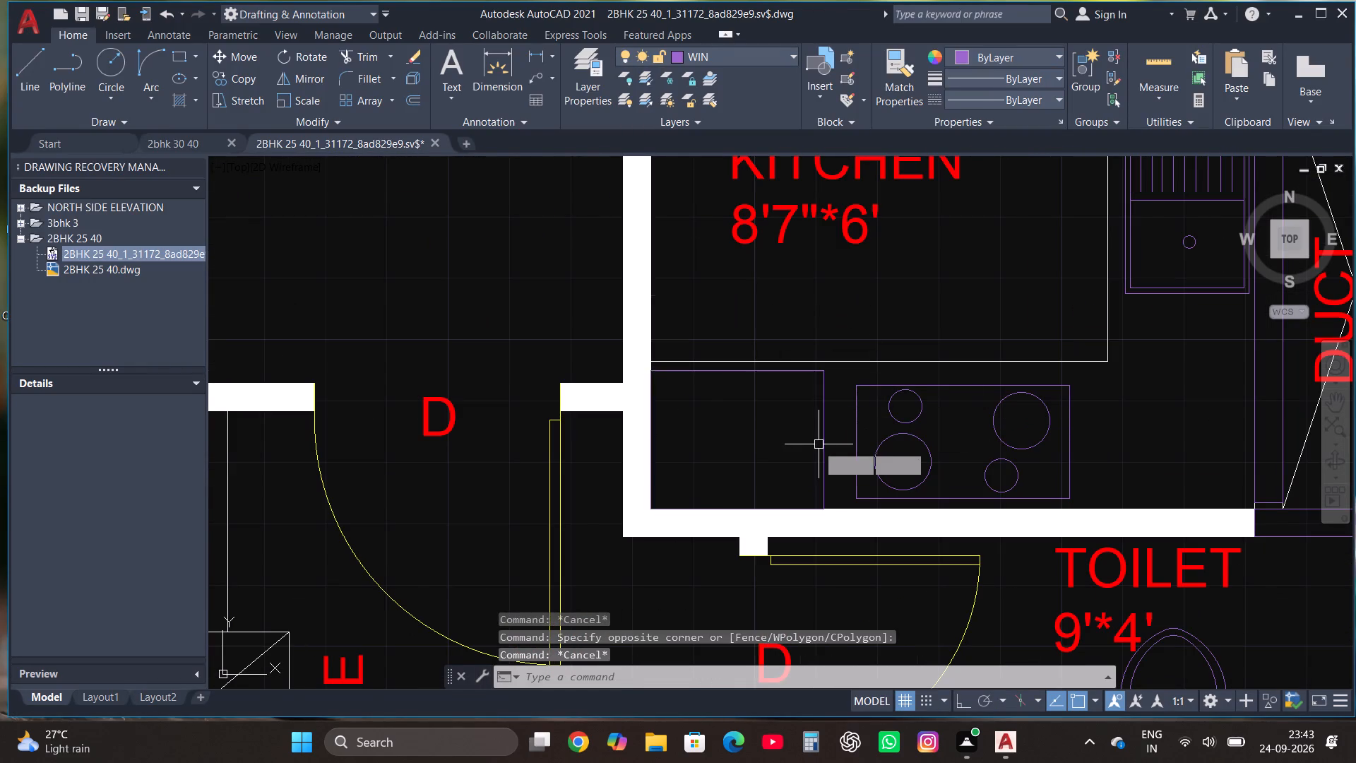
Look over the whole floor plan, from the porch up to the upper bedrooms and toilet.
scroll(817, 452, down, 1)
scroll(908, 444, down, 1)
scroll(853, 354, down, 1)
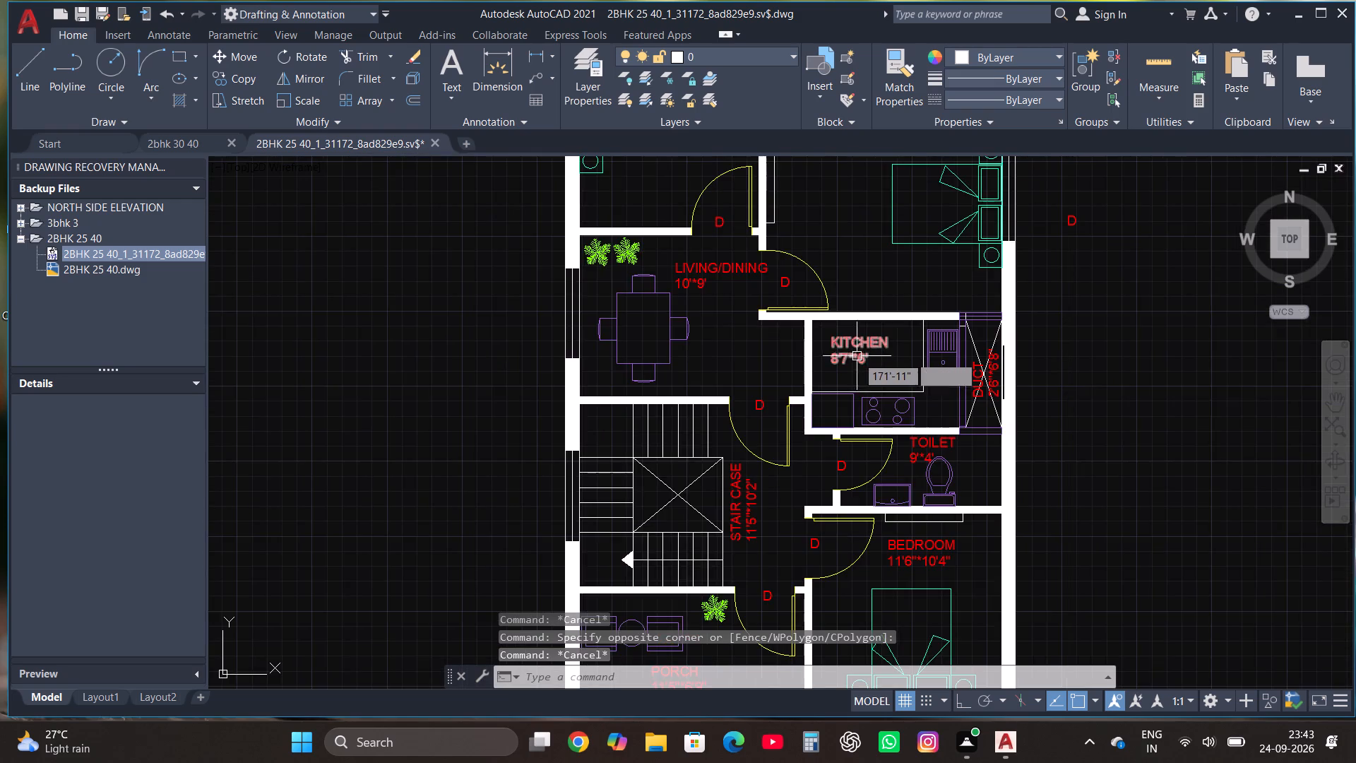
scroll(857, 357, down, 2)
scroll(933, 401, up, 2)
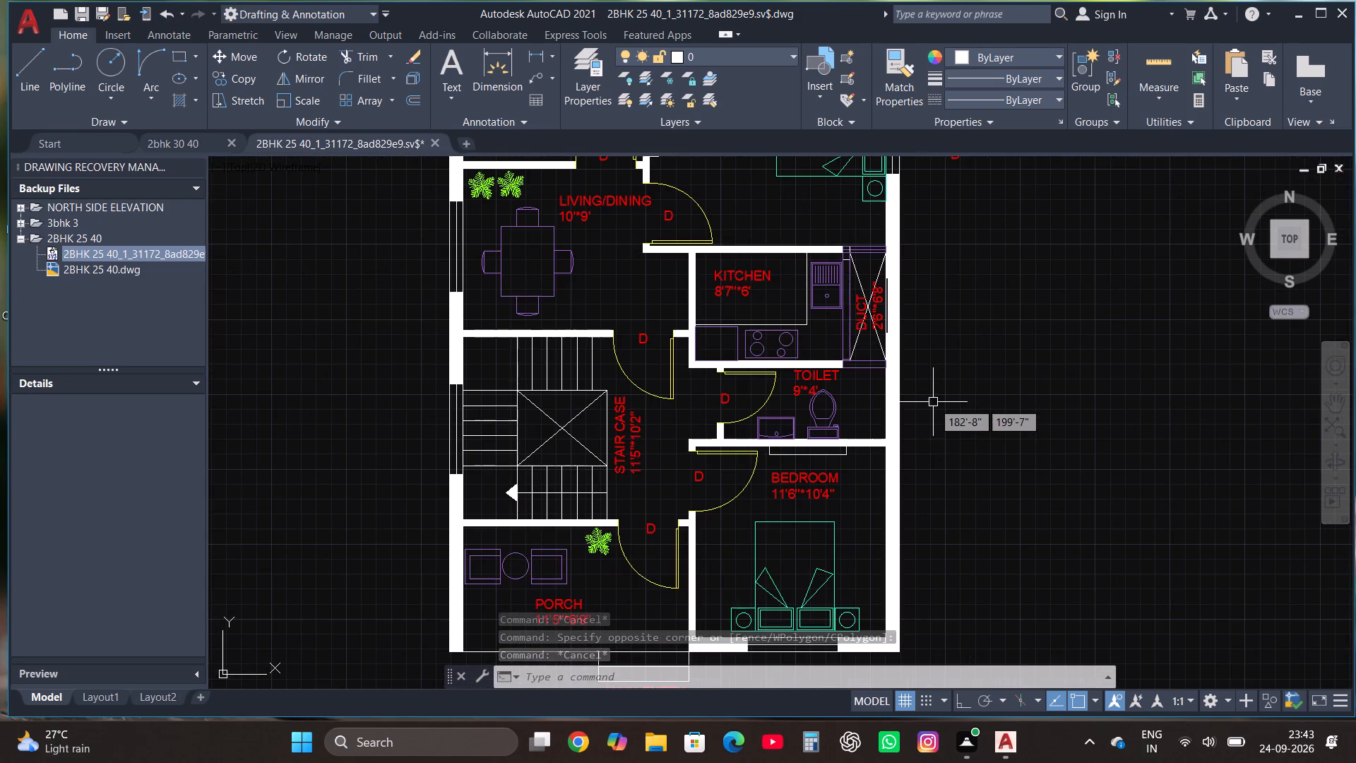
scroll(930, 437, down, 2)
scroll(910, 244, up, 2)
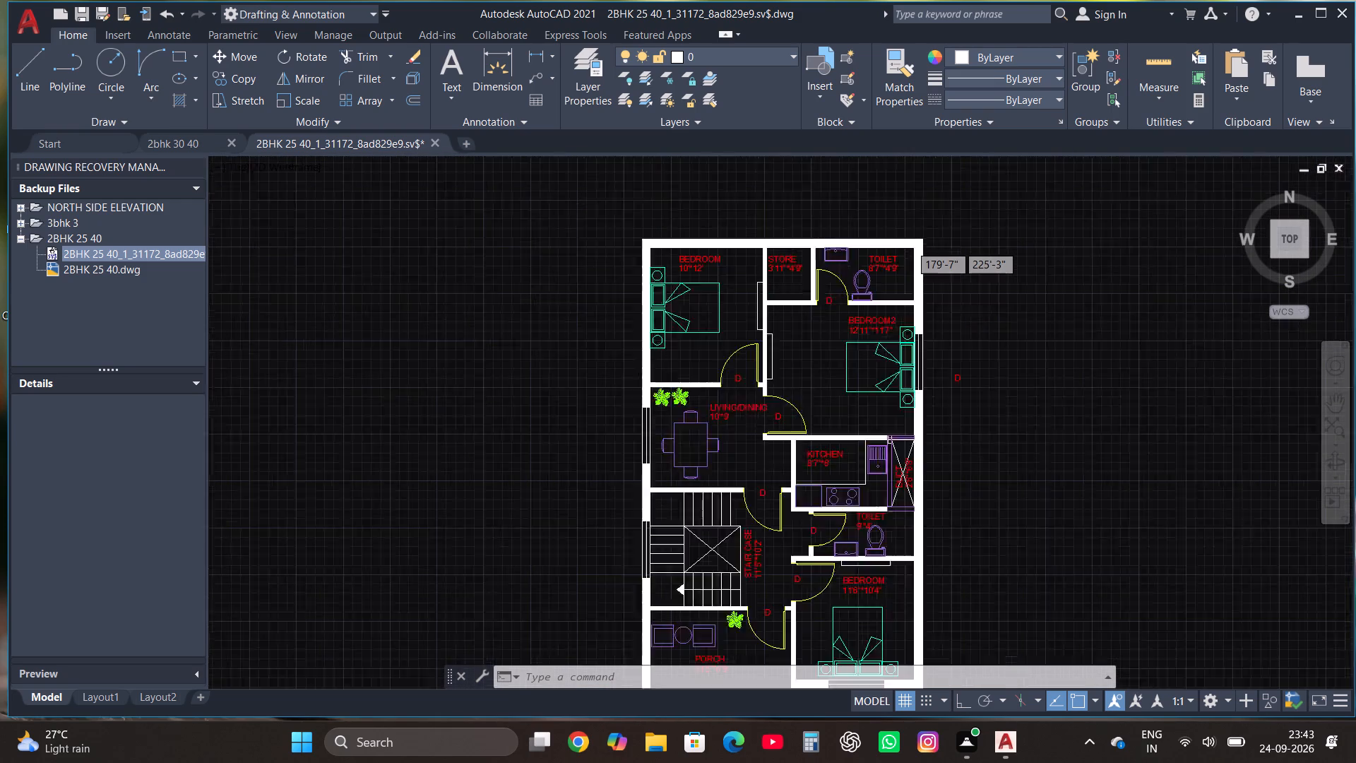
scroll(910, 244, up, 1)
scroll(910, 246, down, 2)
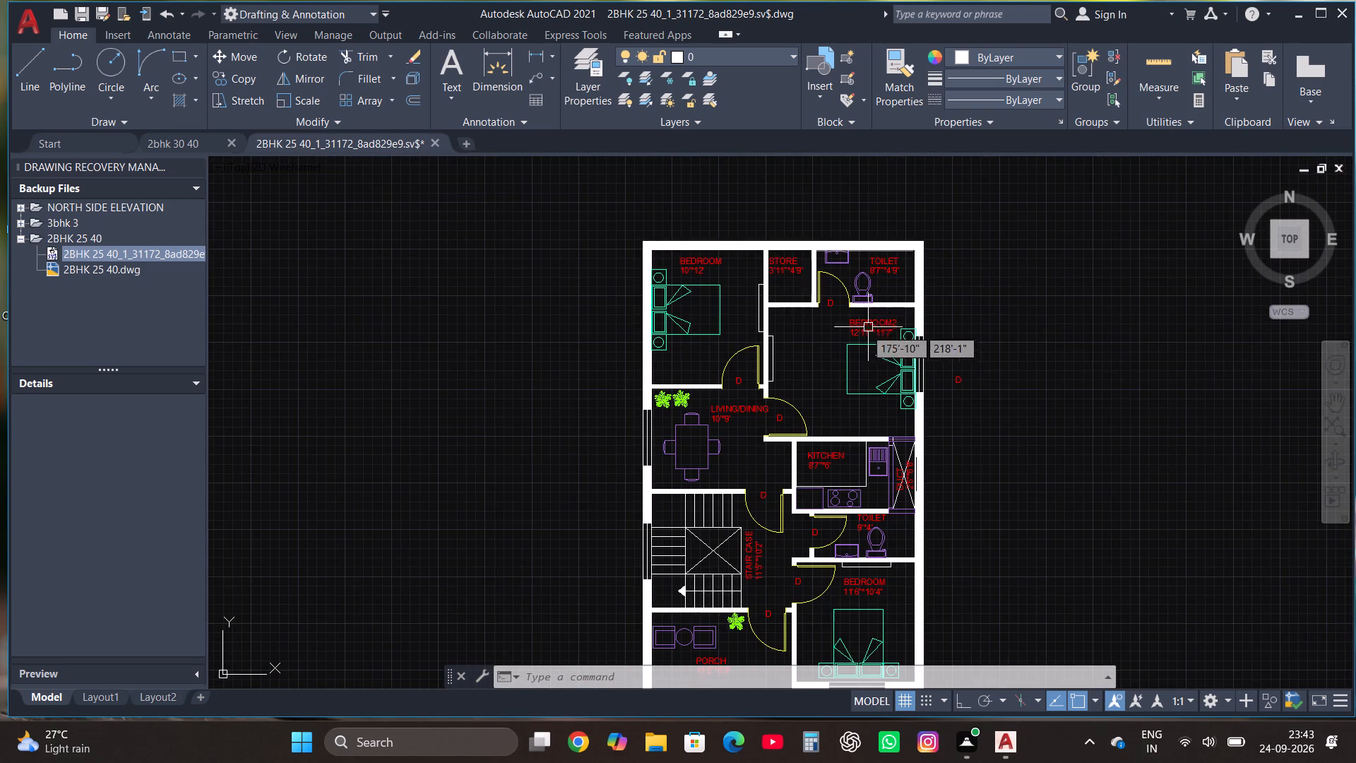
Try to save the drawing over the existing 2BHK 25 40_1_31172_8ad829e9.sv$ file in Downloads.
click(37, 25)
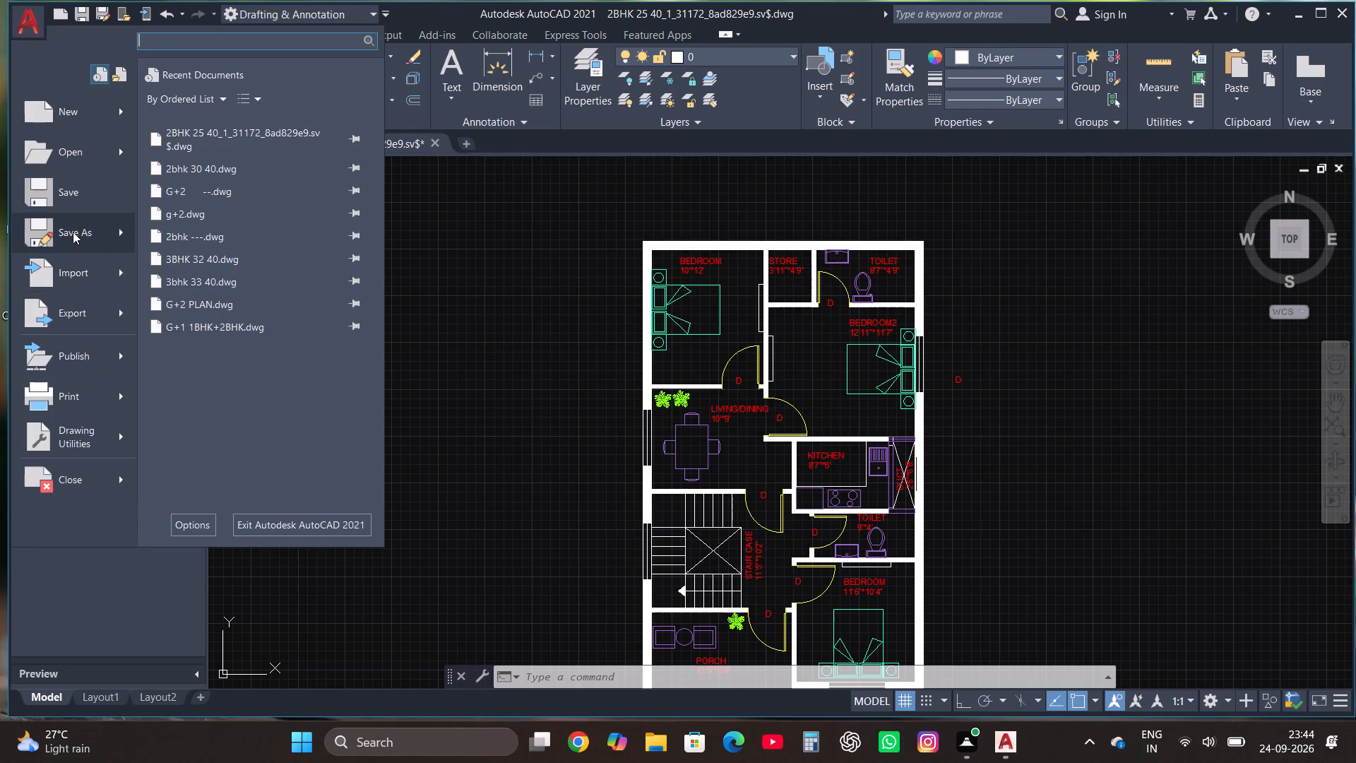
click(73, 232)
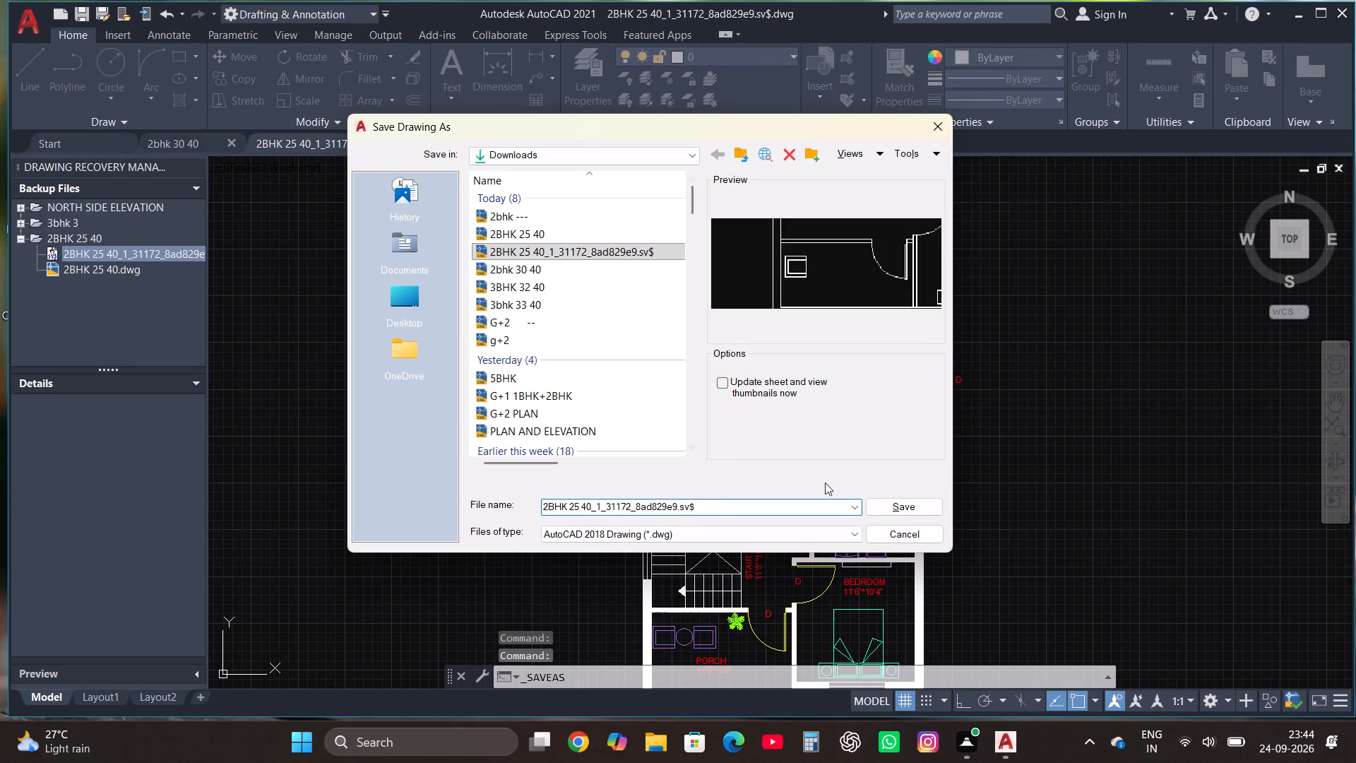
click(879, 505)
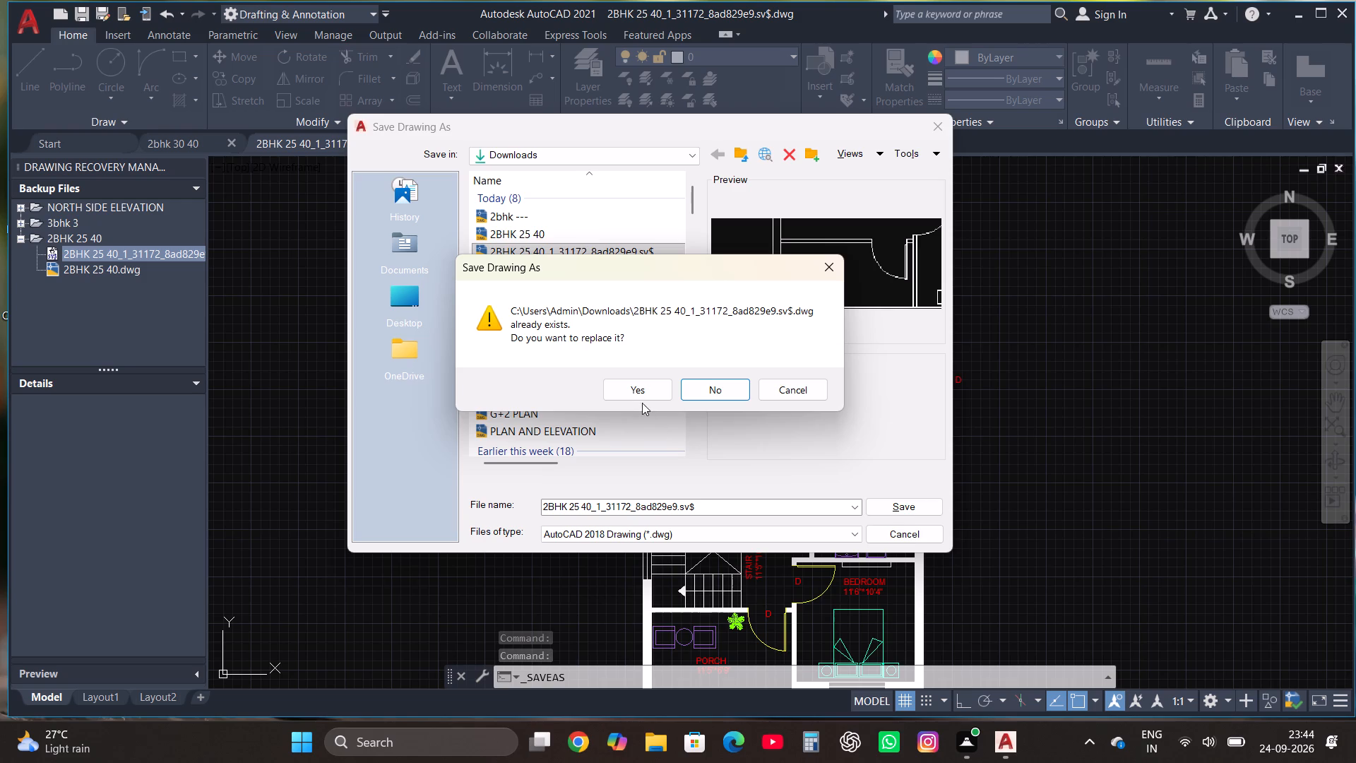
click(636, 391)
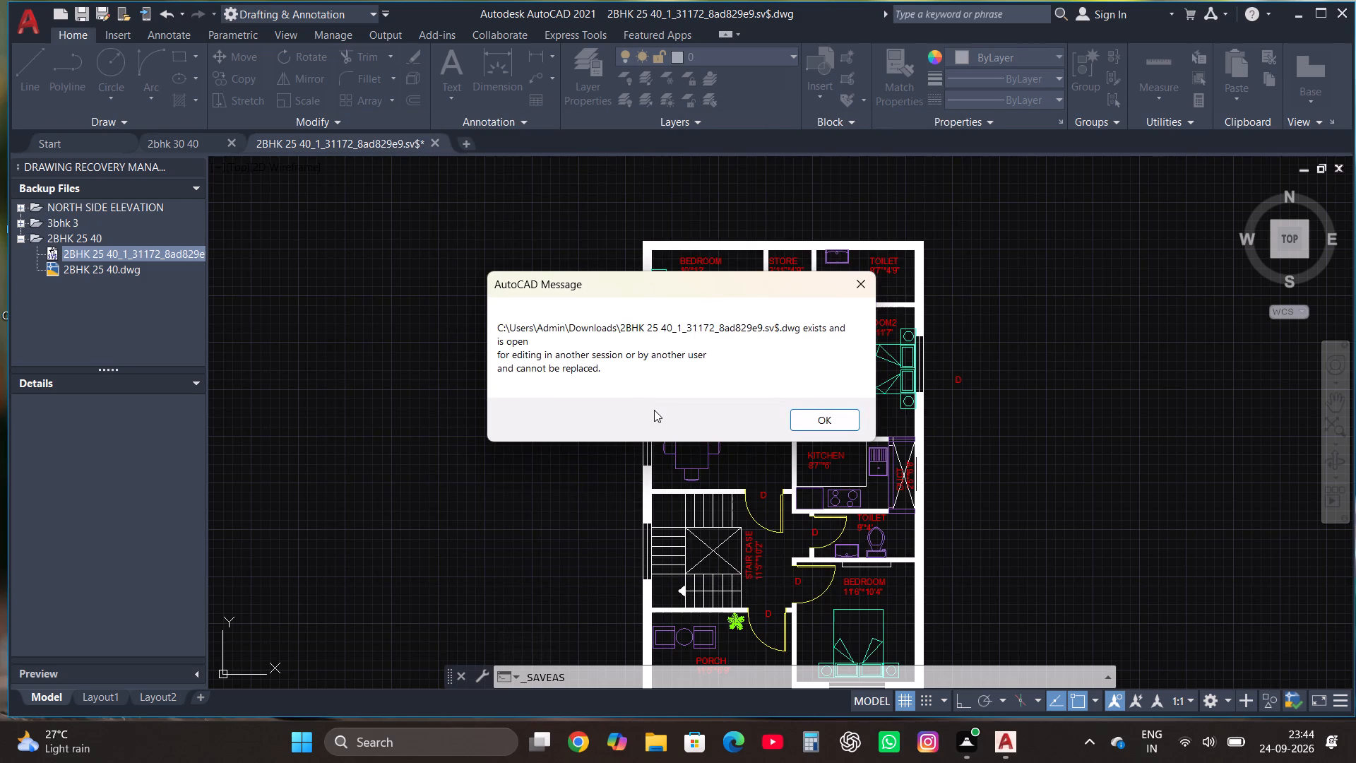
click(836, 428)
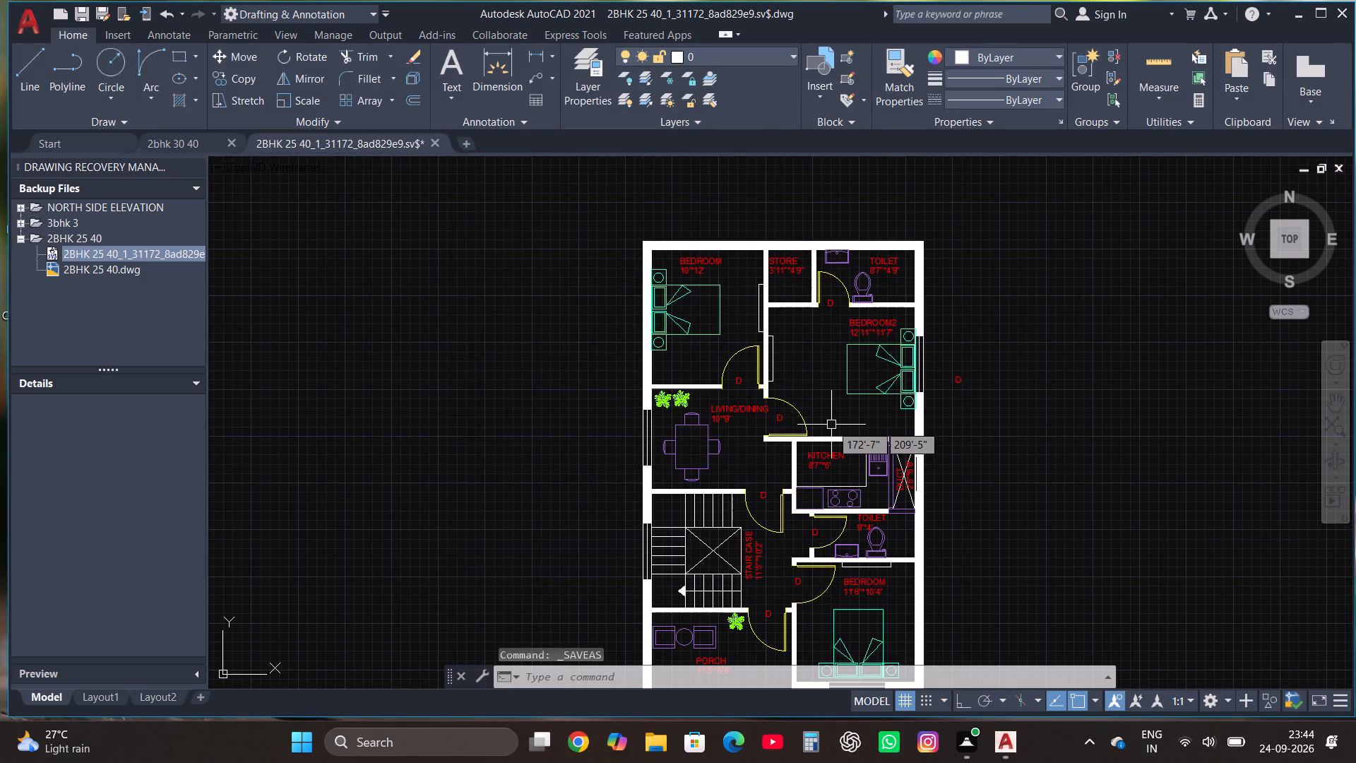
Save the drawing in Downloads as a new file named 2BHK 25 40 1_1_31172_8ad829e9.sv$.
scroll(662, 384, down, 1)
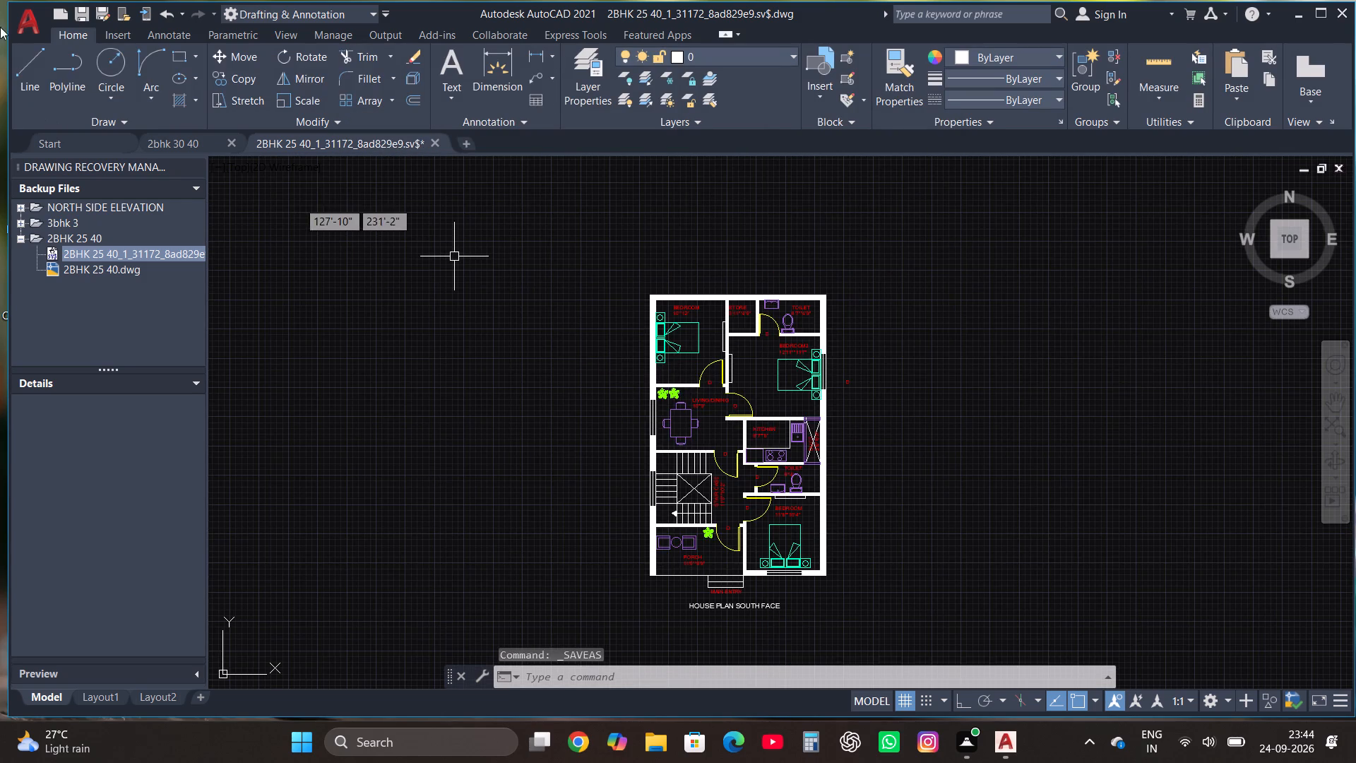
click(19, 23)
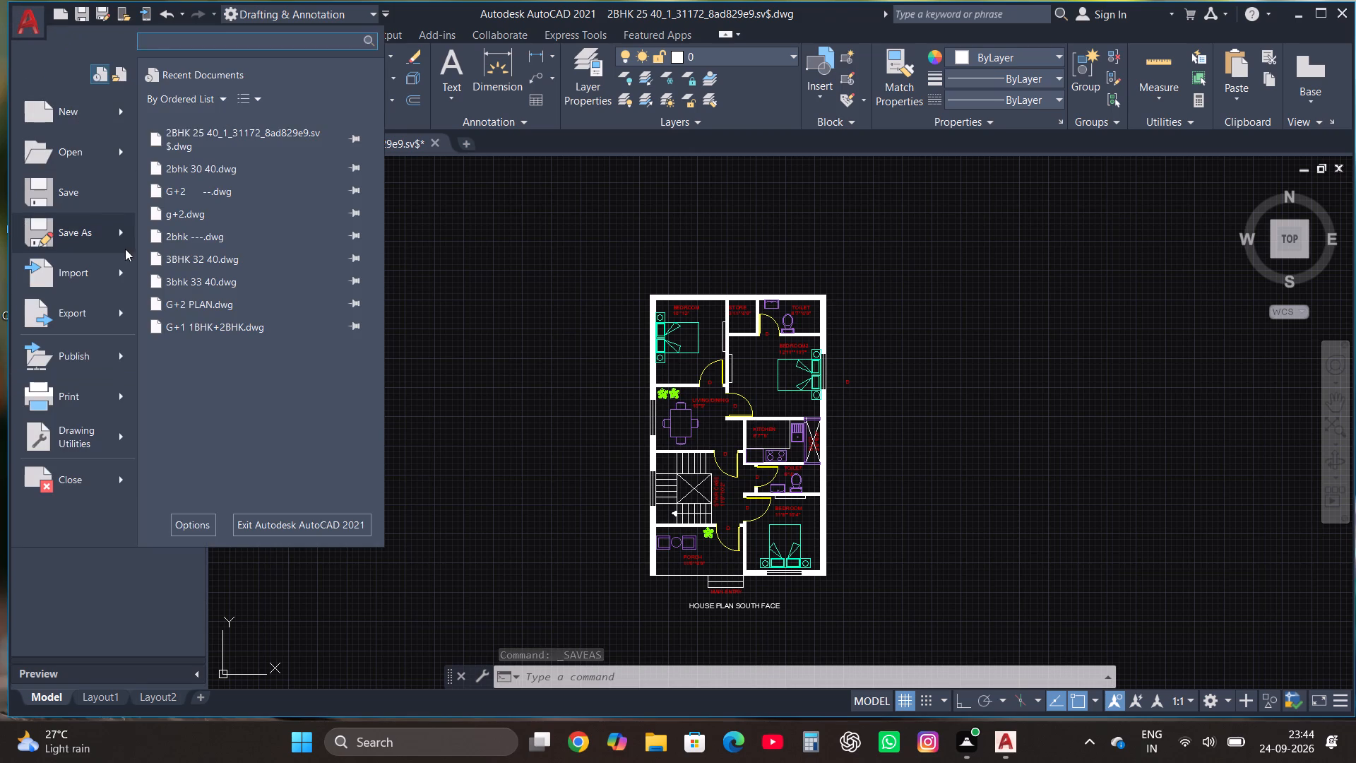
click(87, 240)
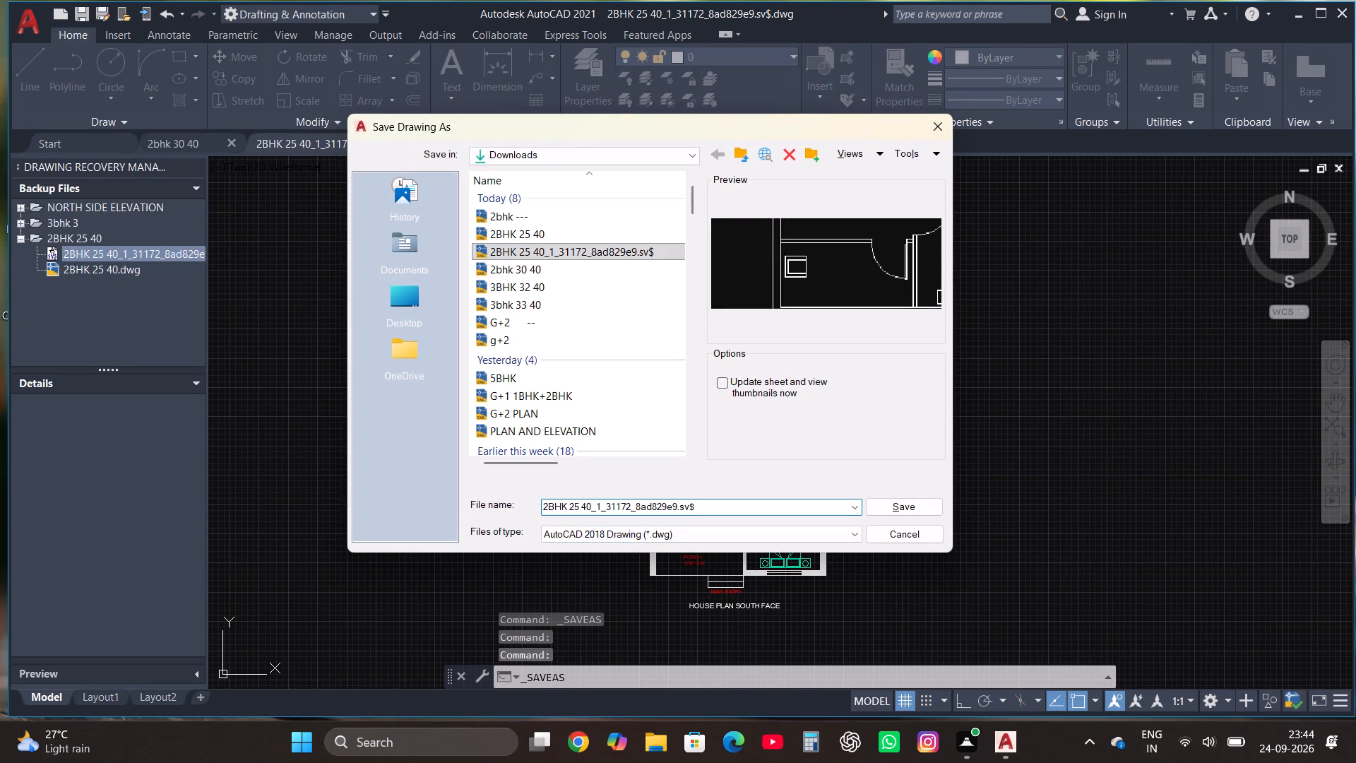
click(591, 506)
key(space)
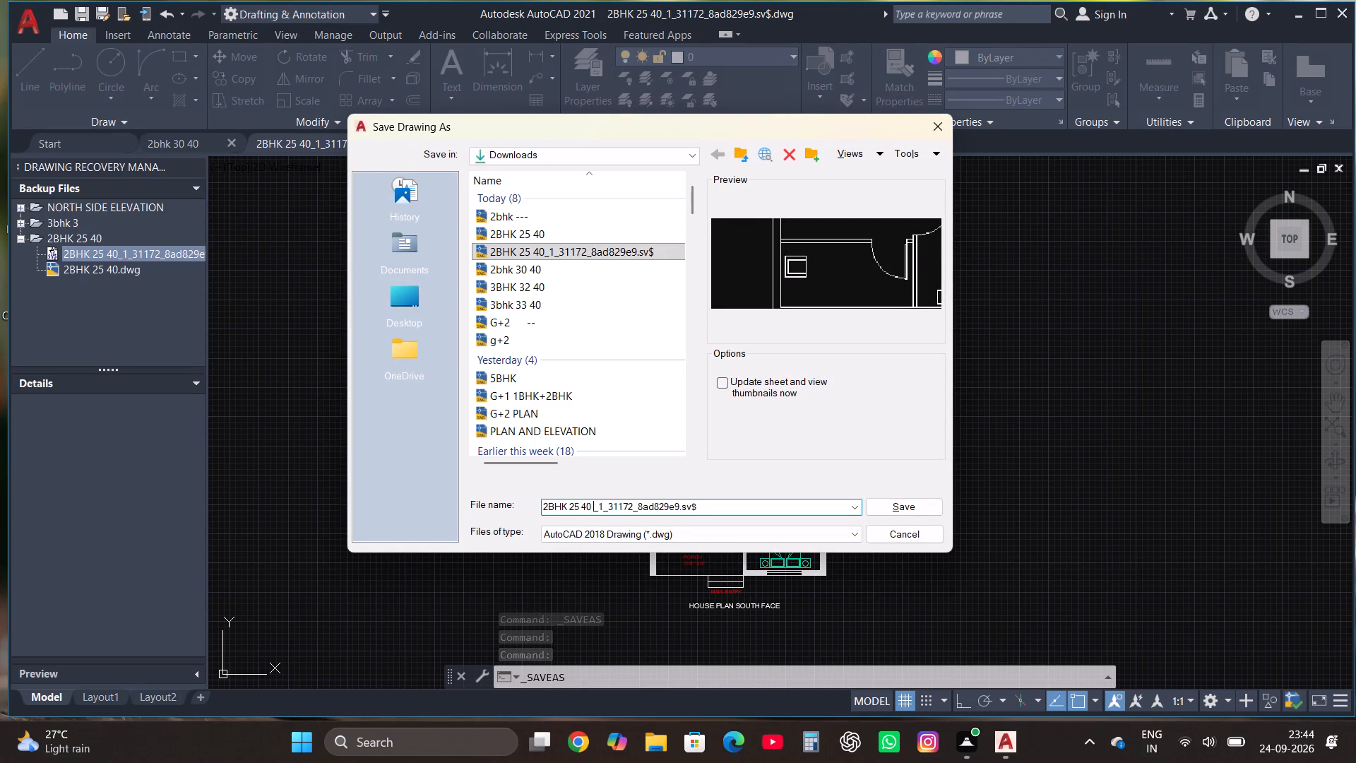
key(1)
click(879, 513)
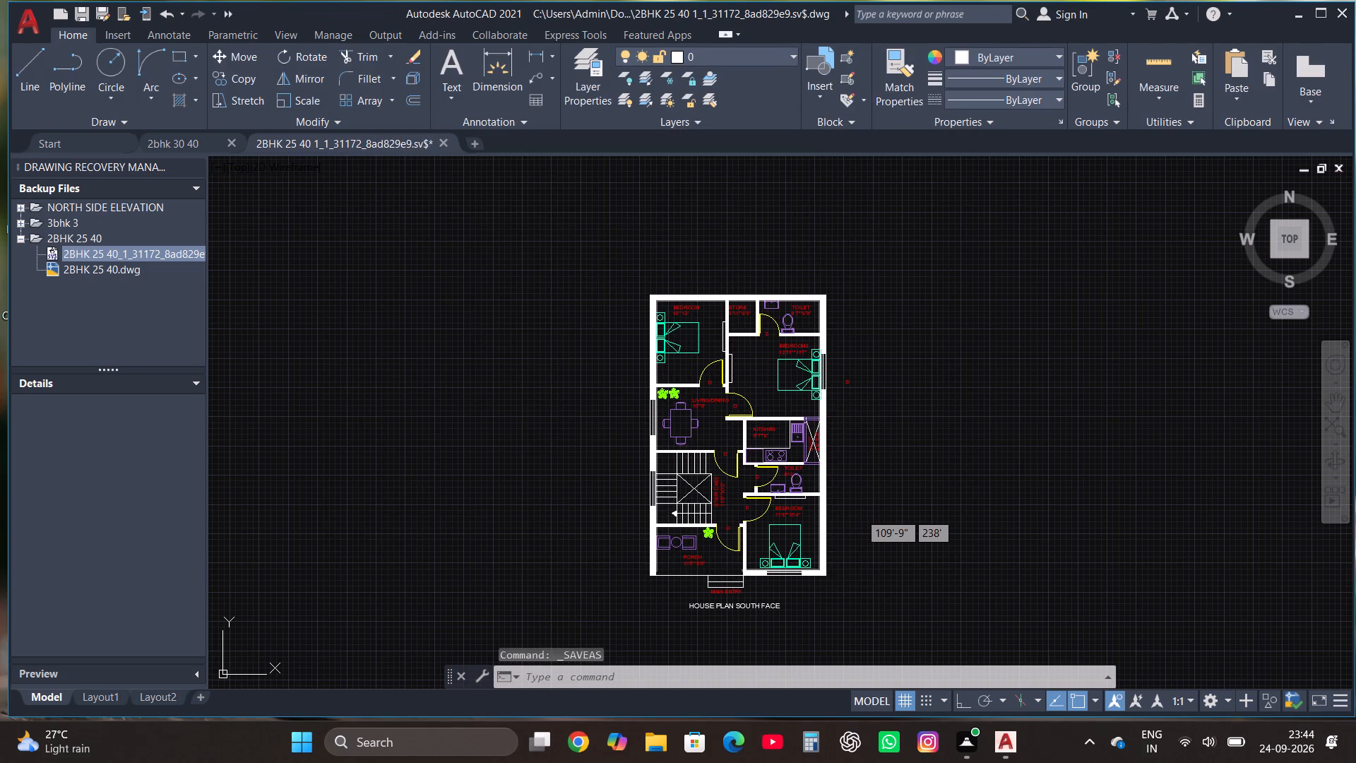
Save the drawing again under its current file name.
click(21, 23)
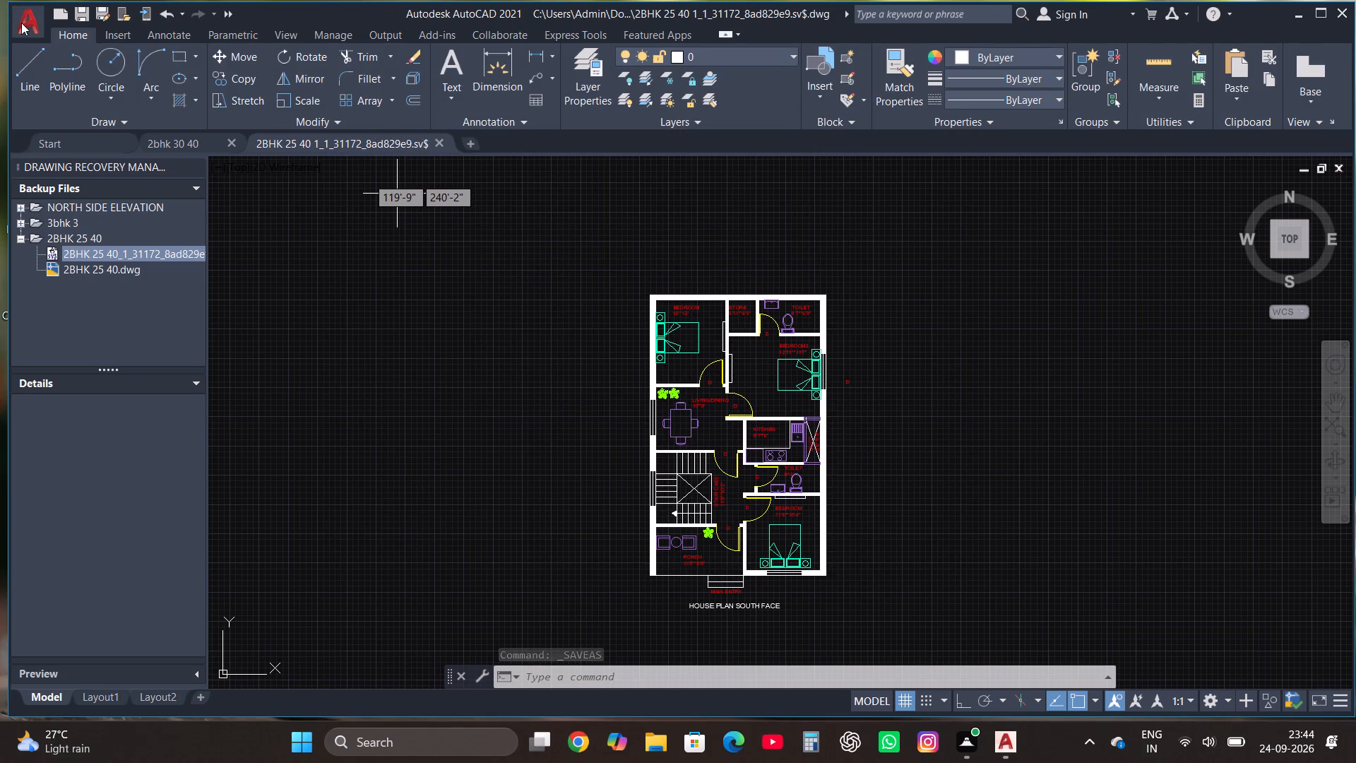
key(ctrl+s)
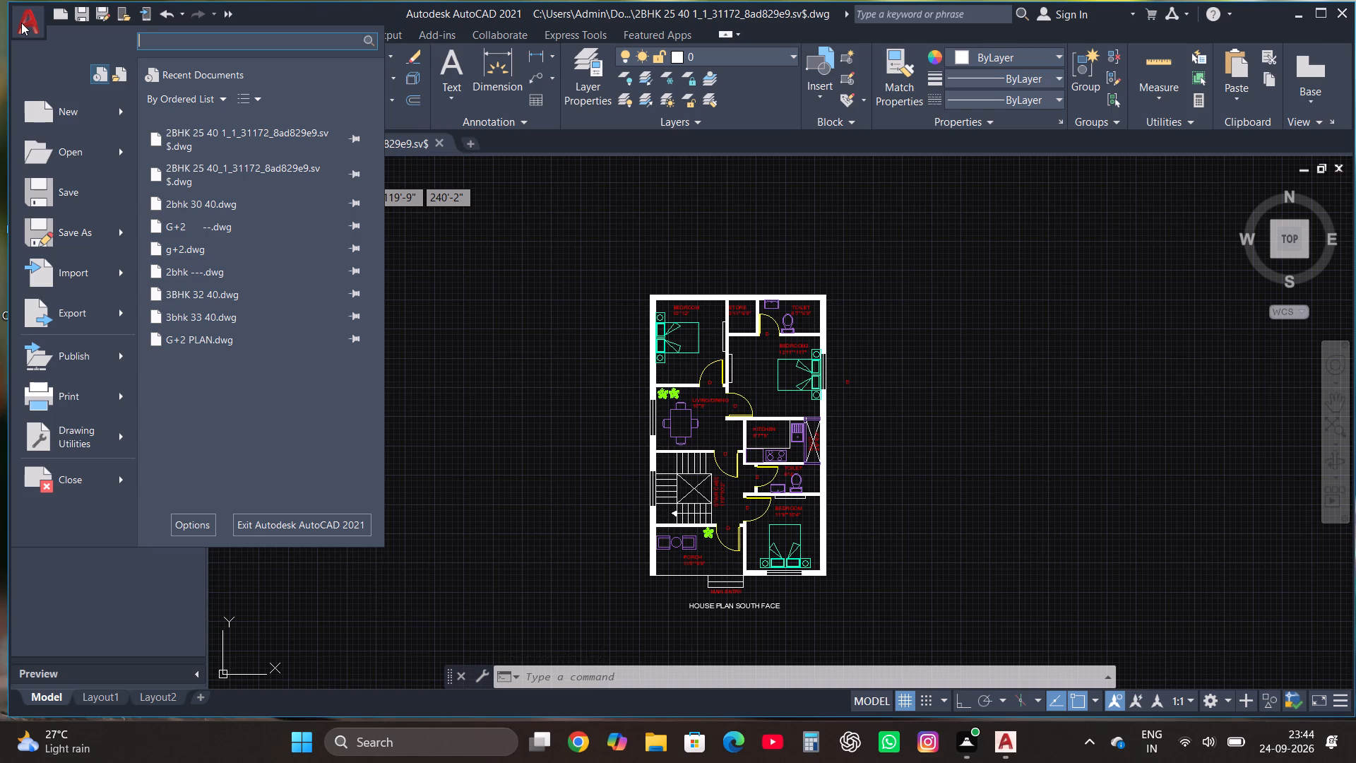
key(Escape)
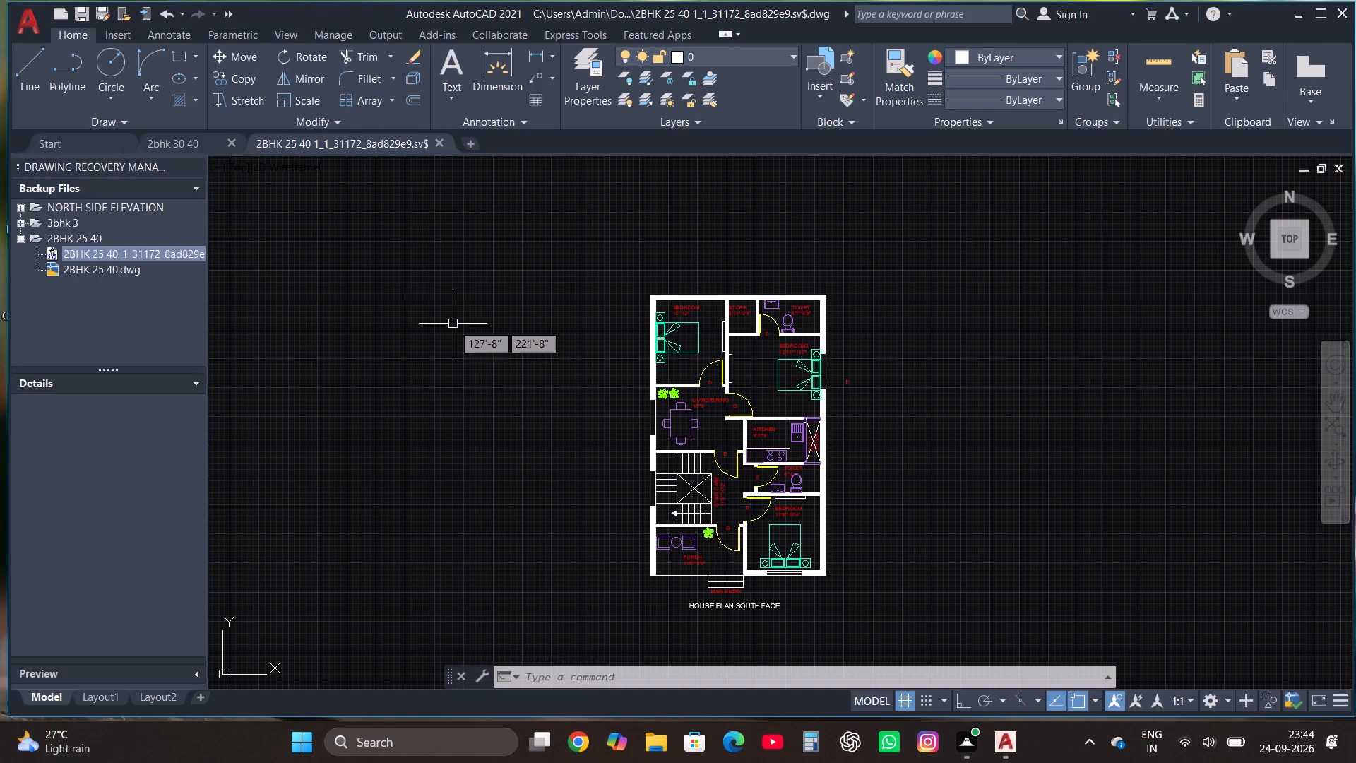
key(ctrl+s)
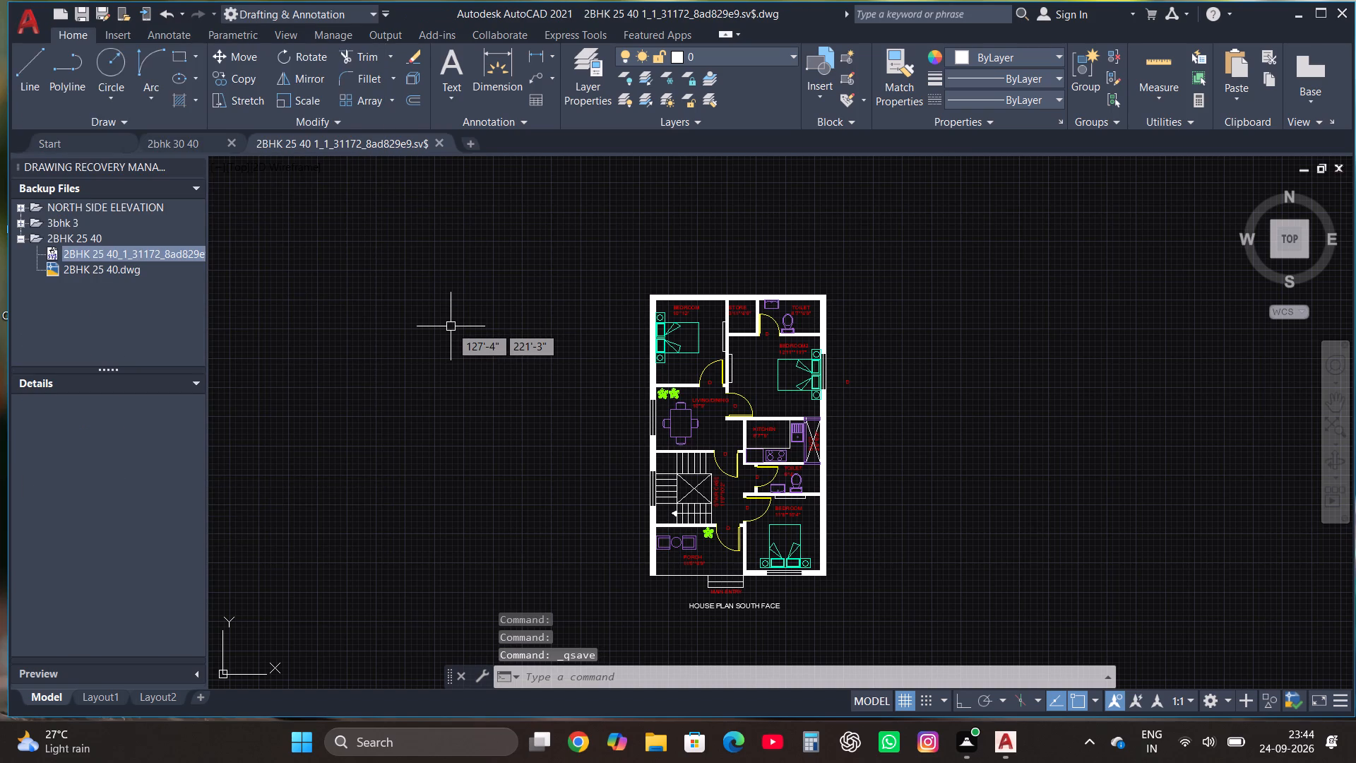
Configure the plot with the previous plot's page setup and the AutoCAD PDF (General Documentation).pc3 plotter, and apply it to the layout.
click(30, 31)
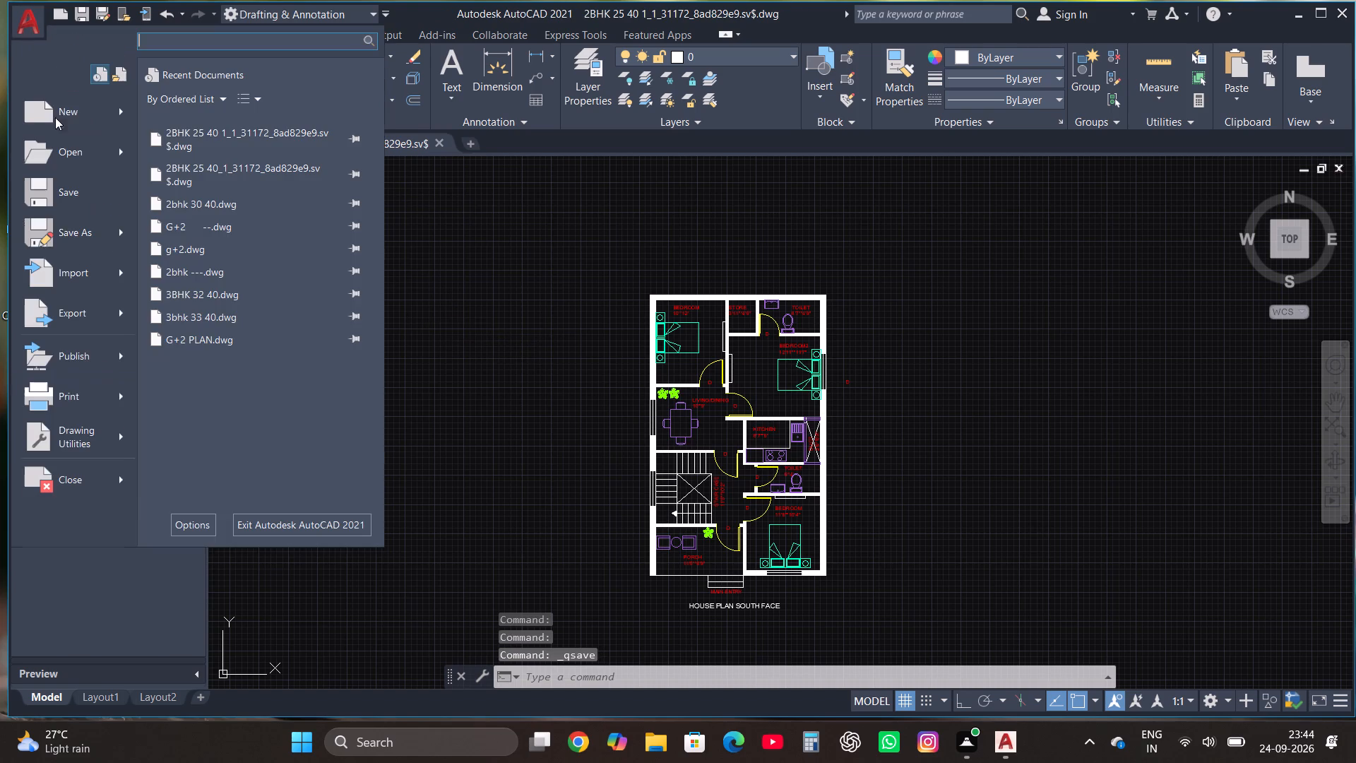
click(74, 400)
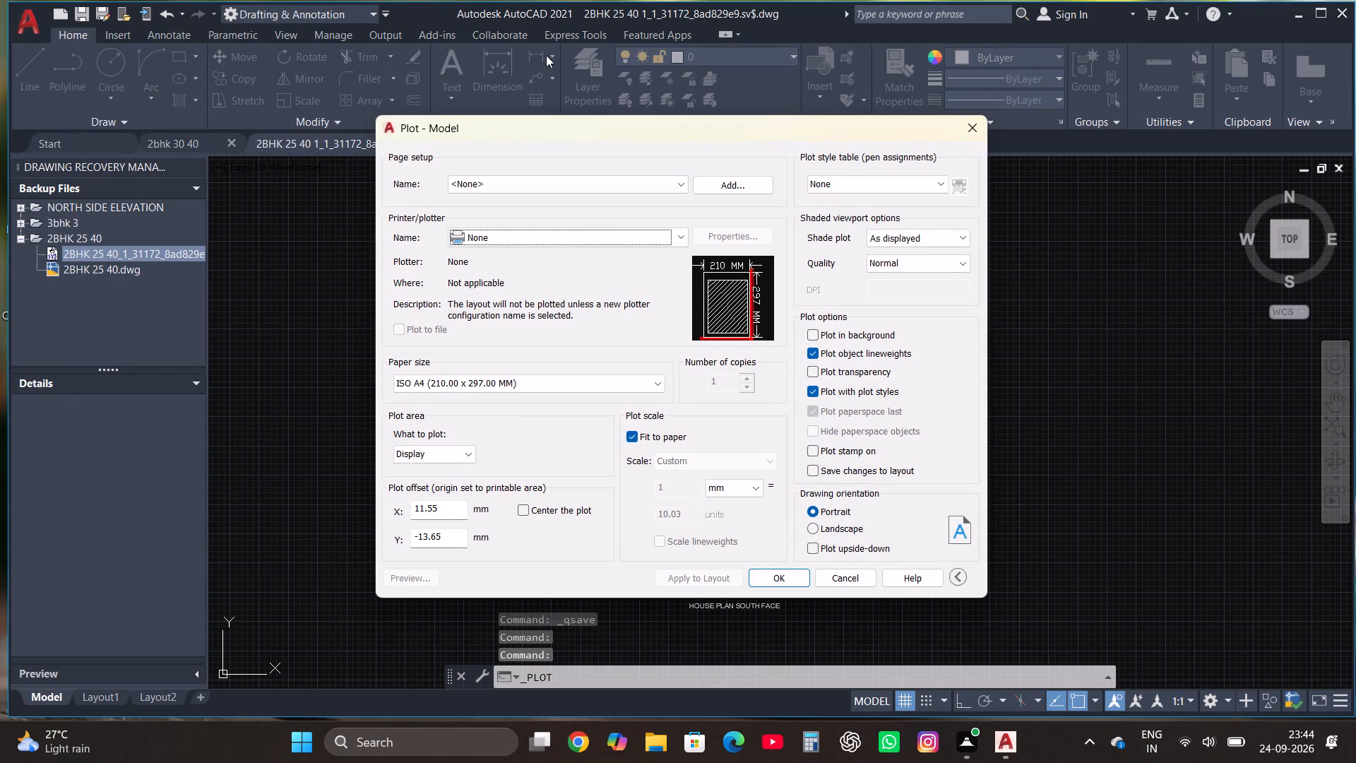
click(583, 190)
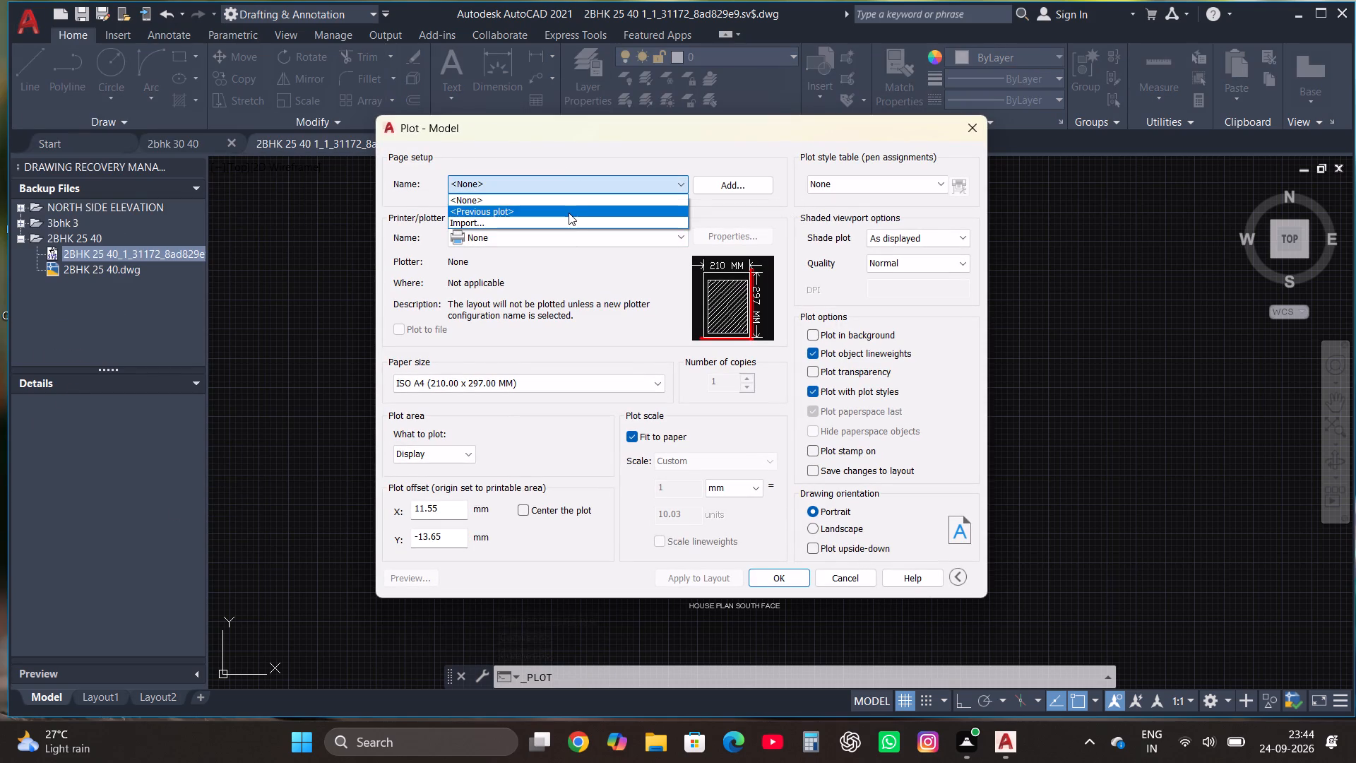
click(569, 213)
click(587, 239)
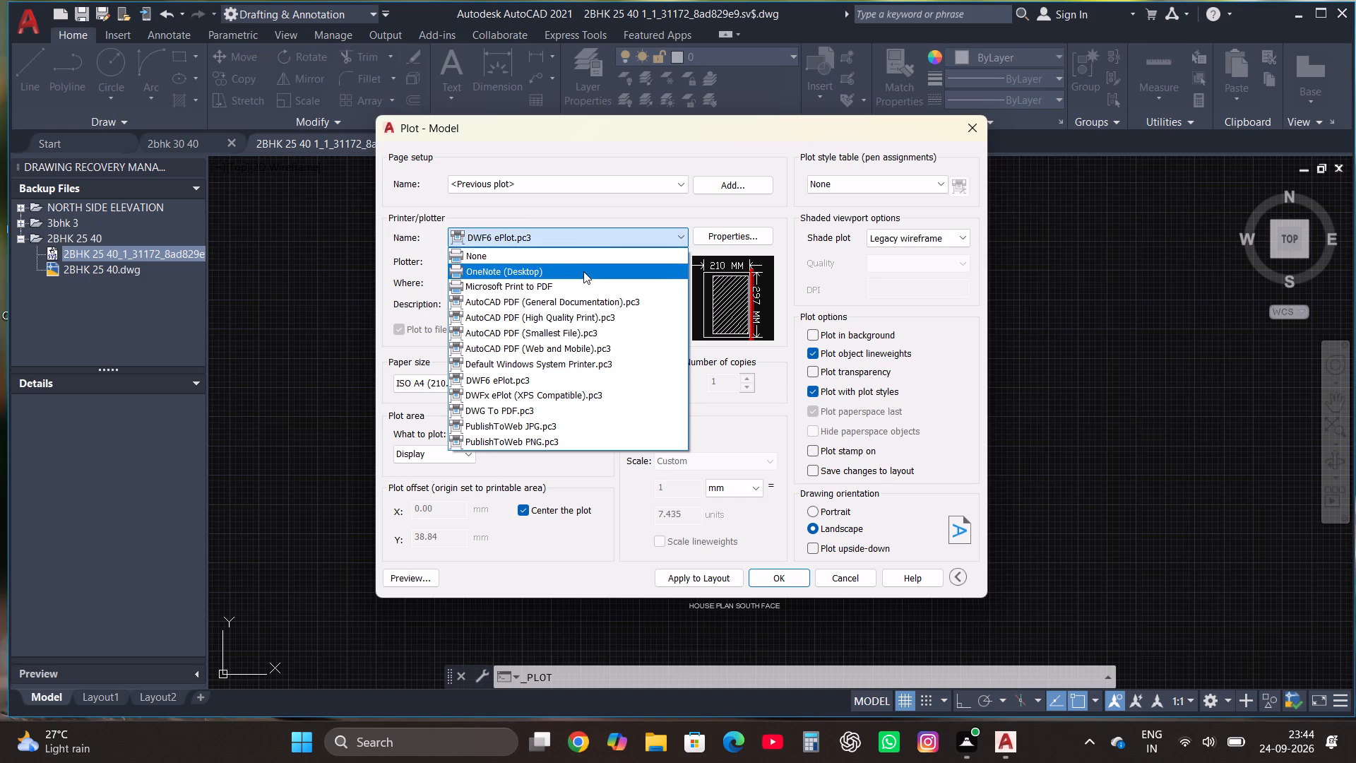
click(575, 296)
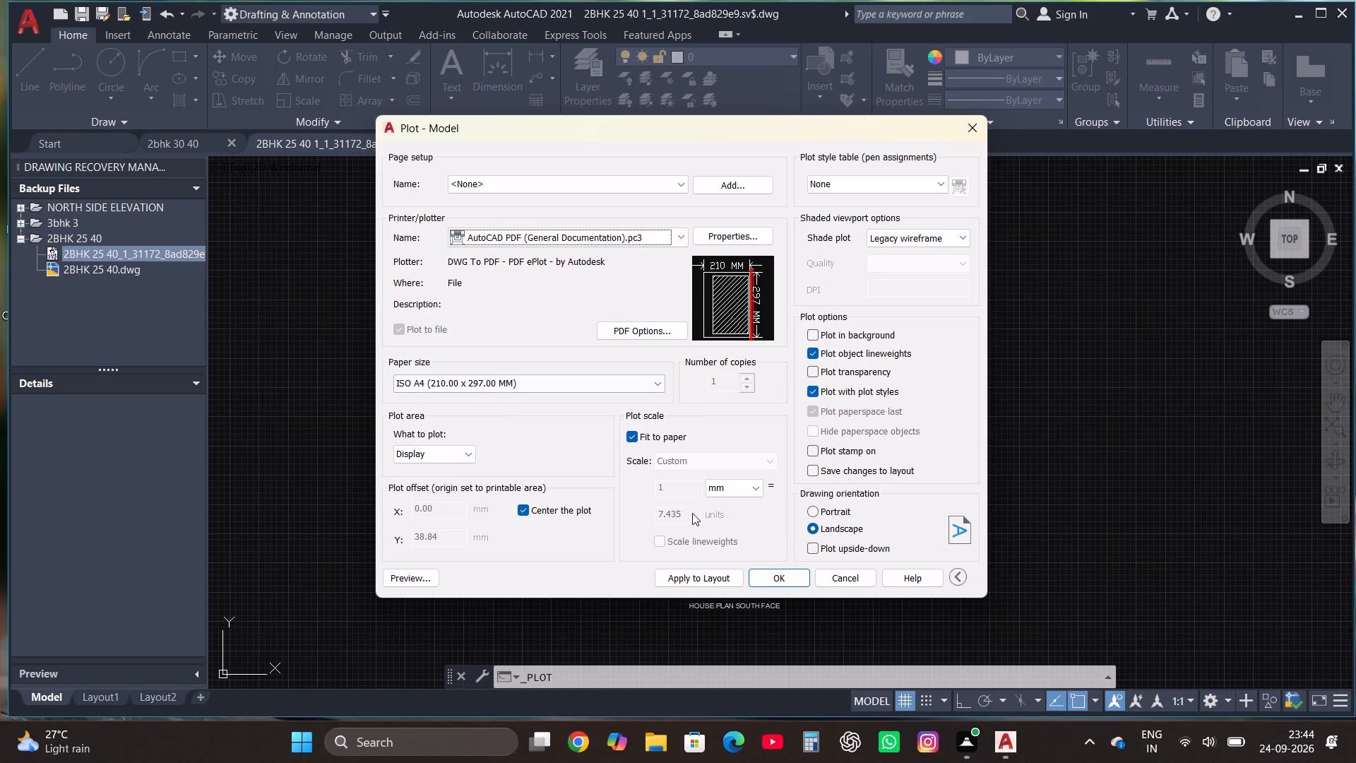
click(704, 581)
Plot the plan to a PDF in the Downloads folder under the suggested name and close the opened PDF.
click(783, 585)
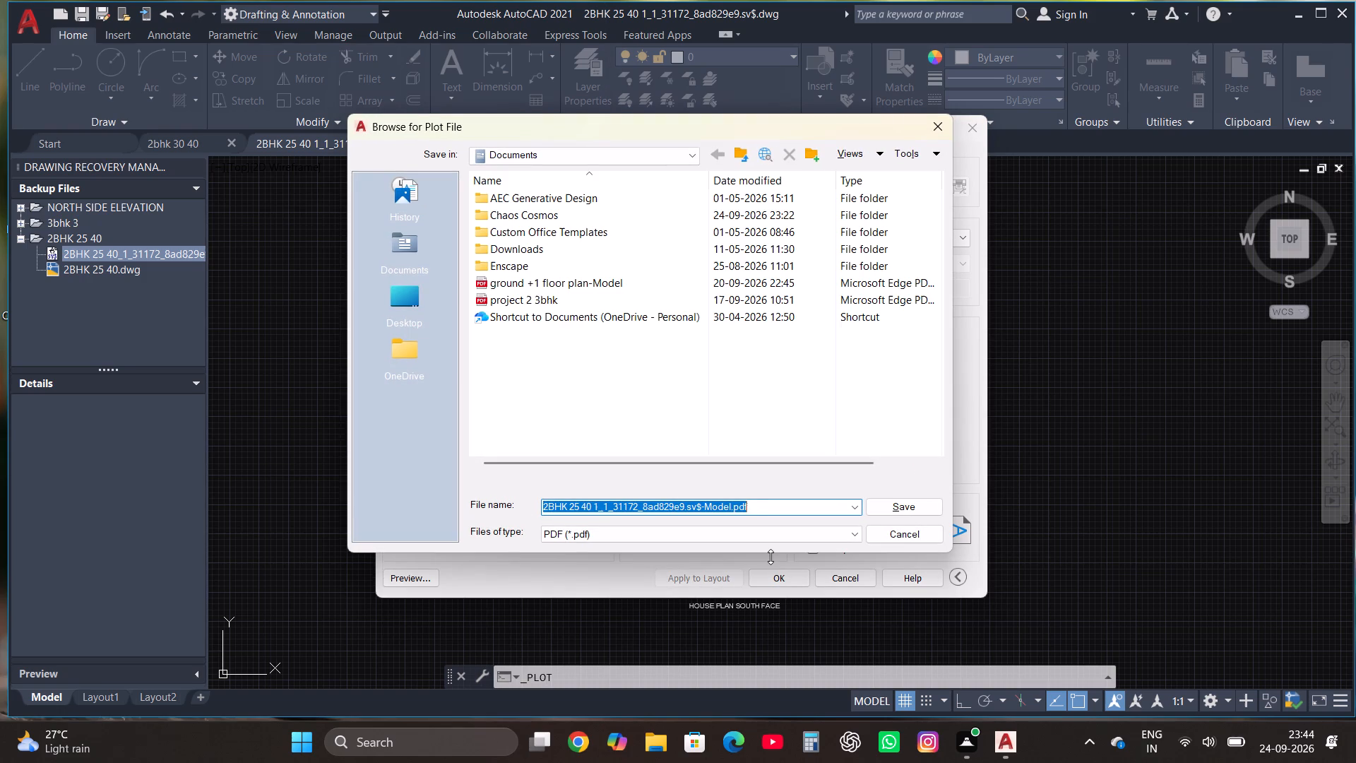
click(643, 157)
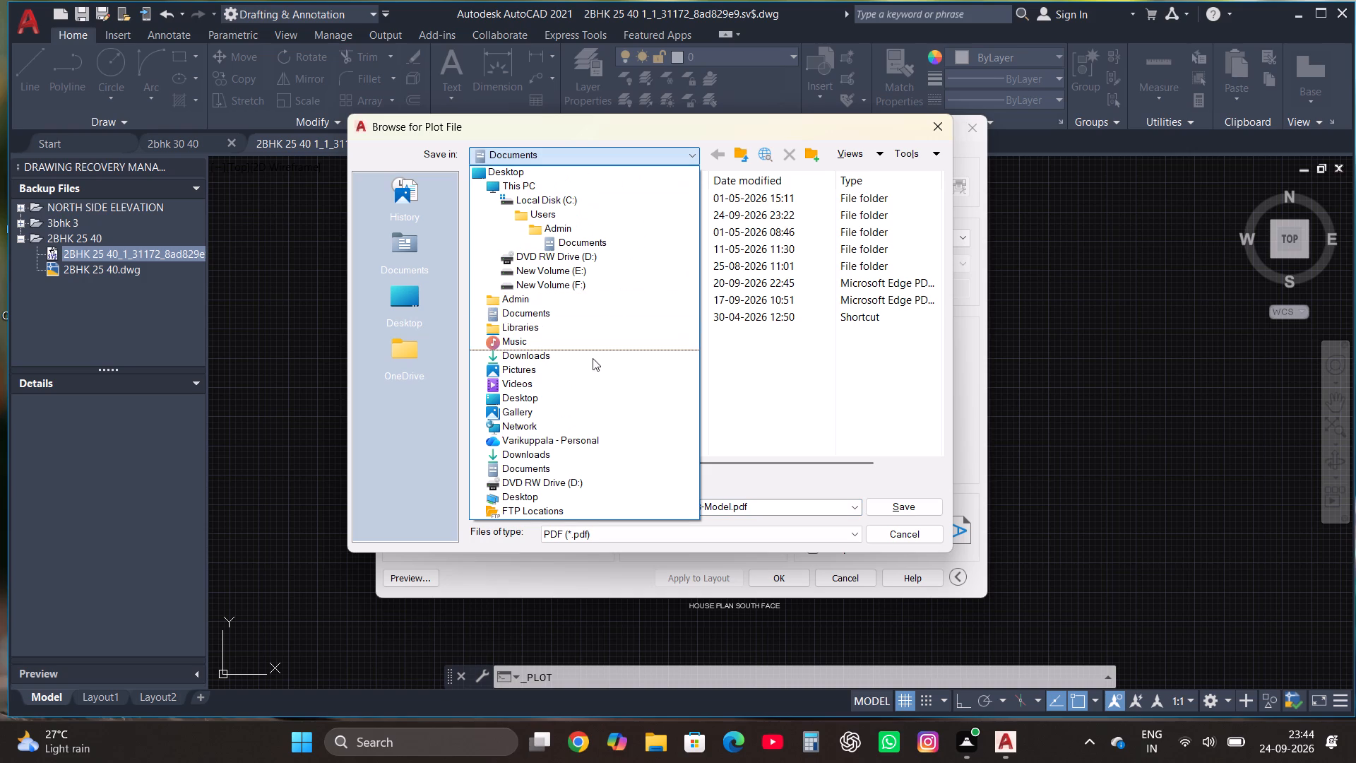
click(584, 353)
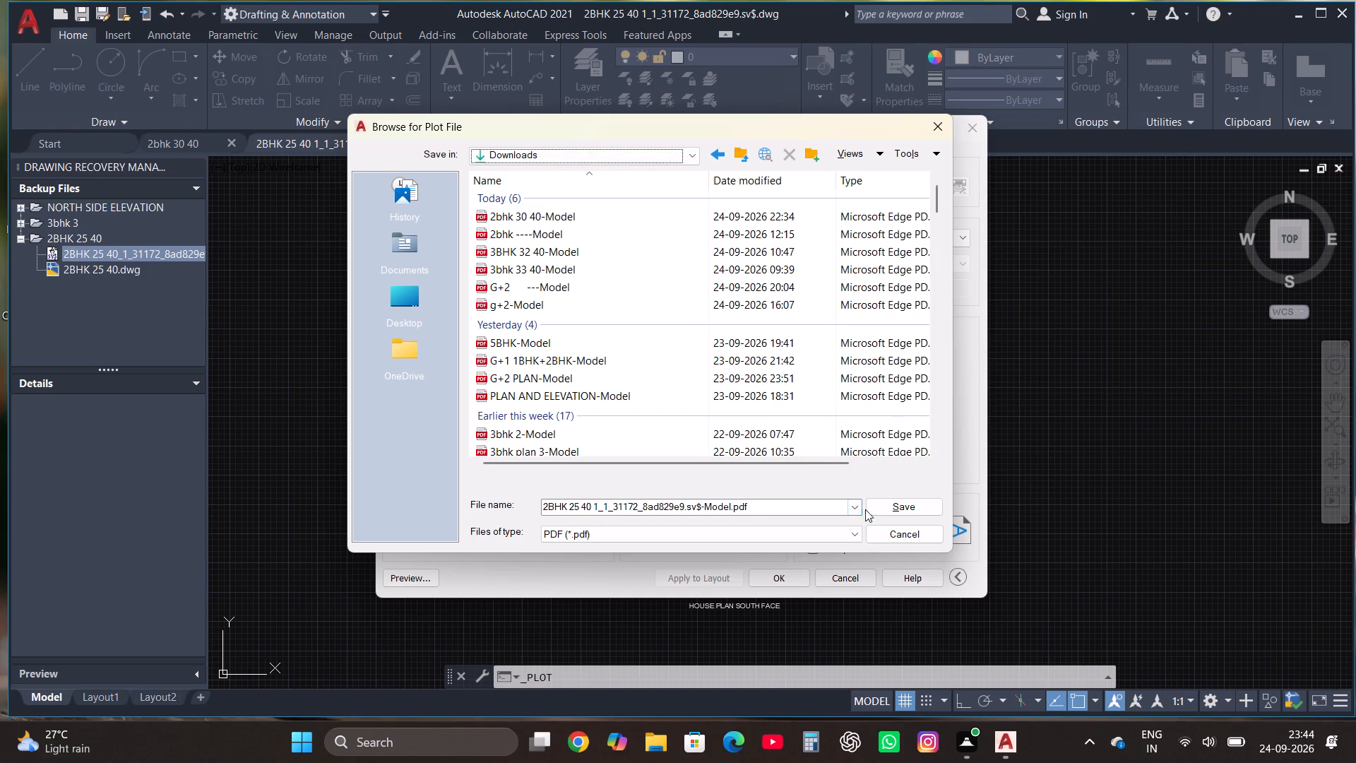
click(887, 514)
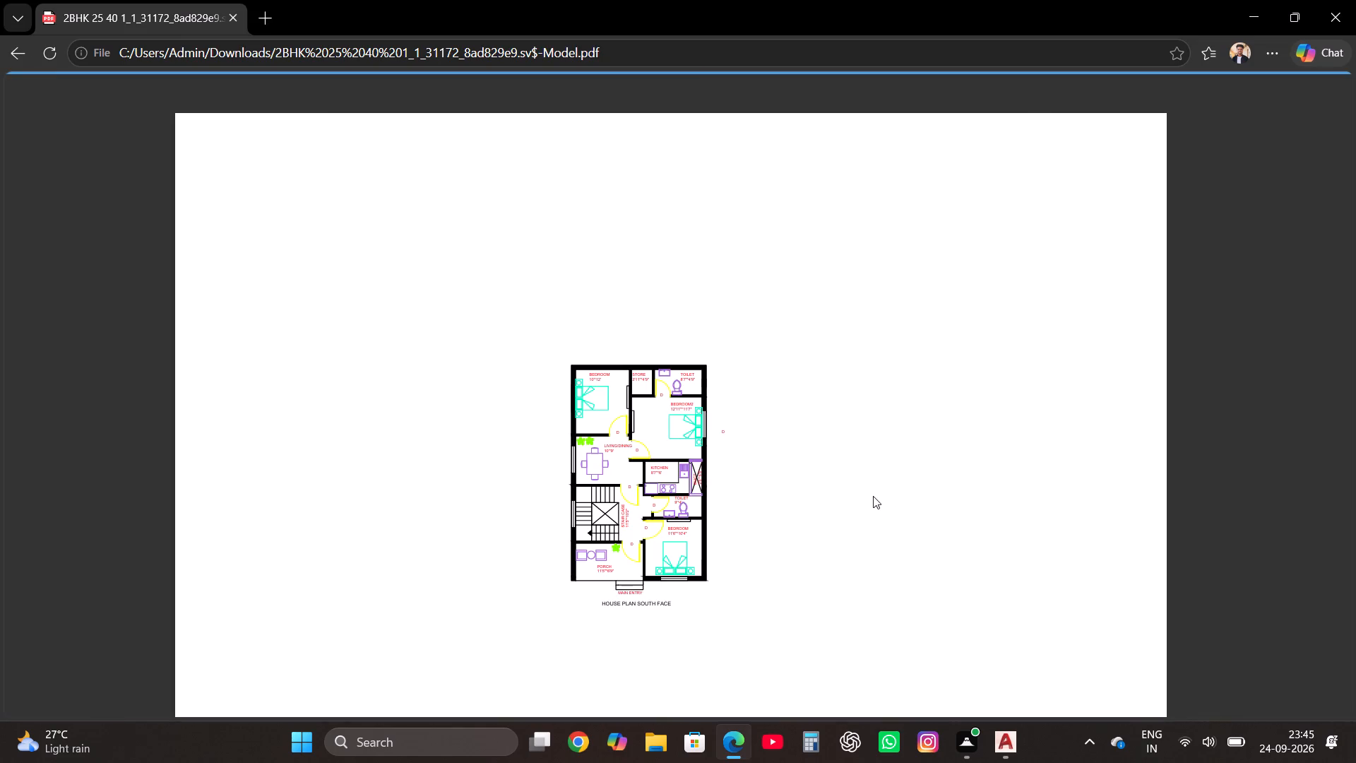
click(1342, 17)
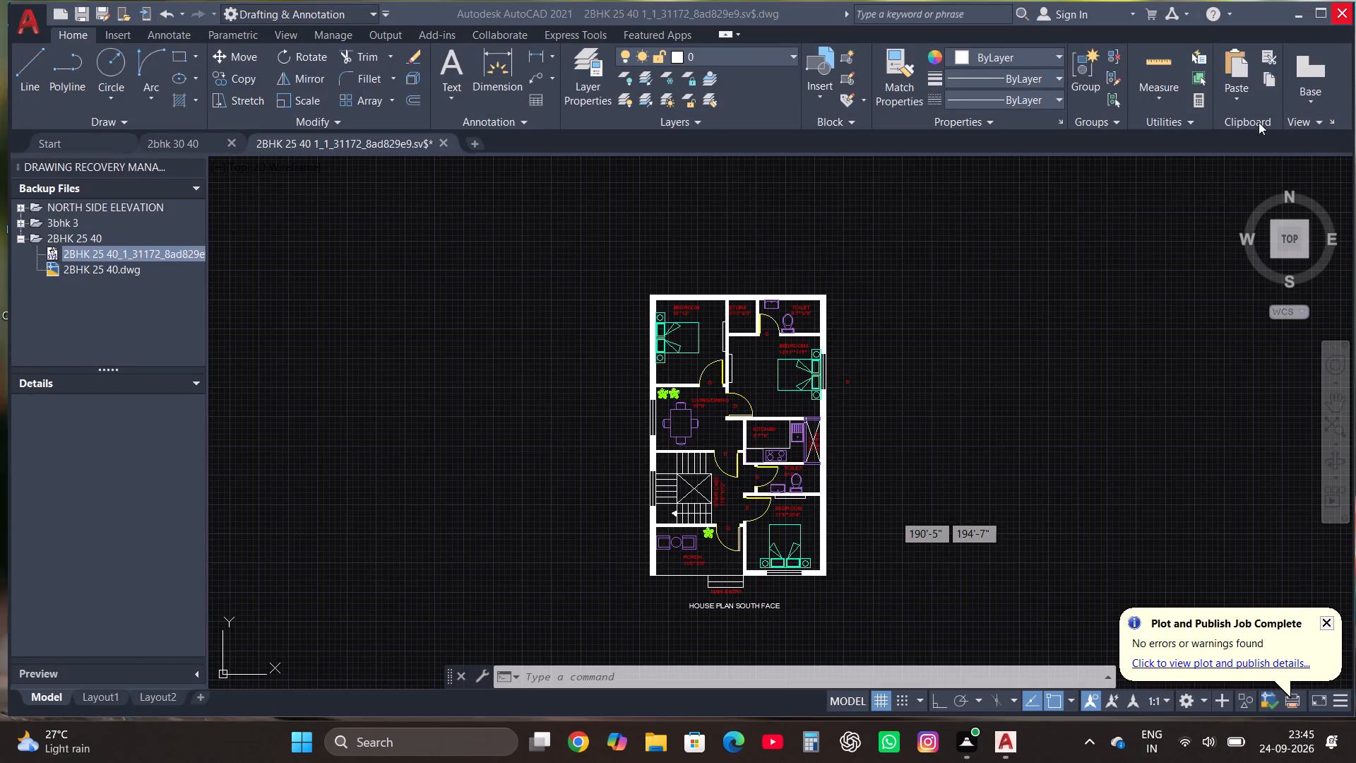
Export the drawing as a DWF file to the Downloads folder under the suggested name.
click(29, 20)
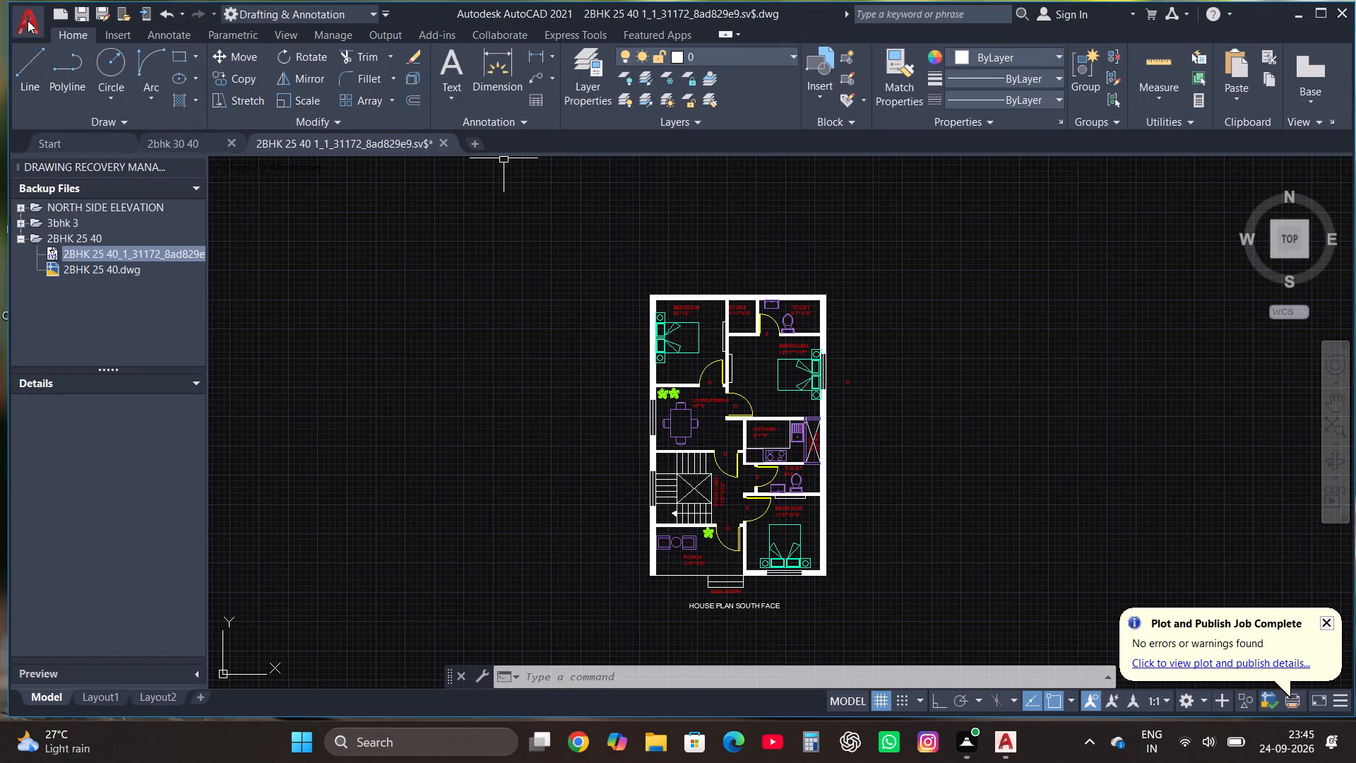
click(69, 316)
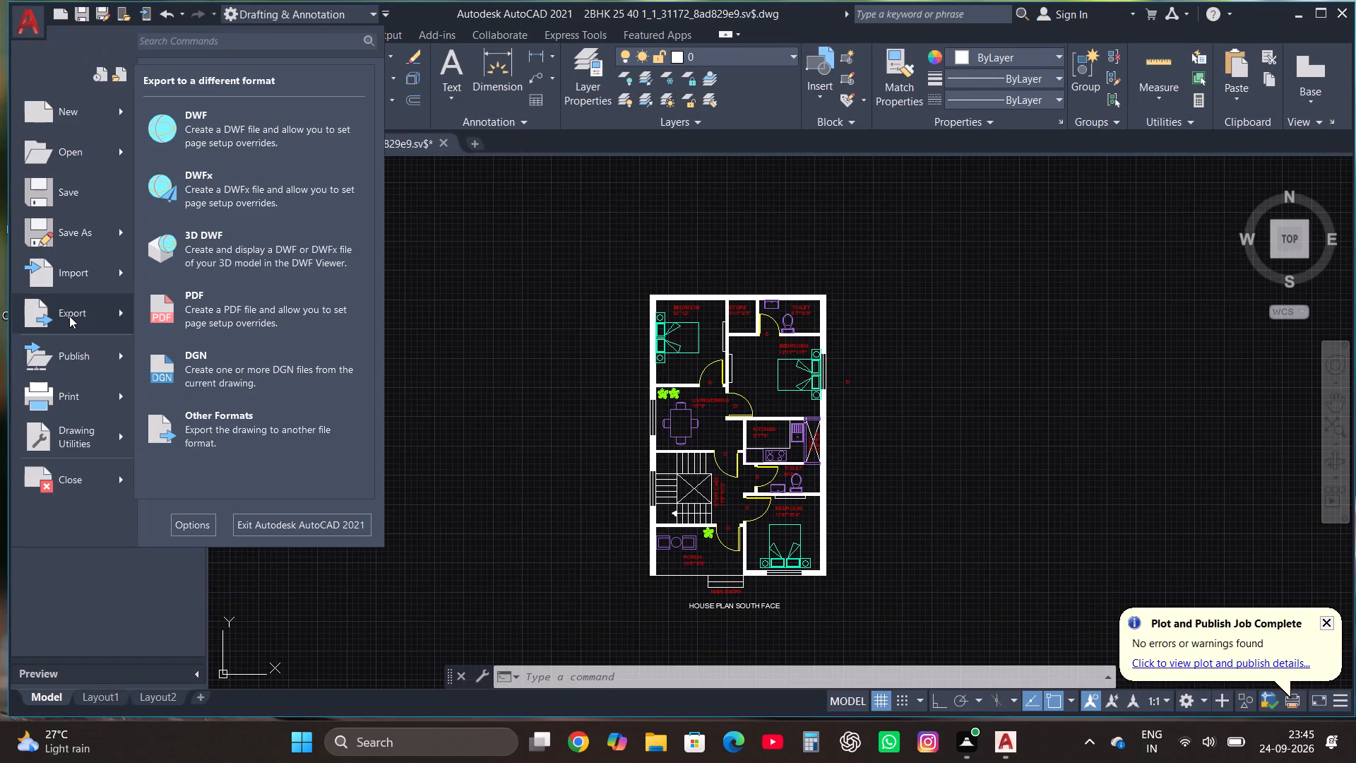
click(212, 136)
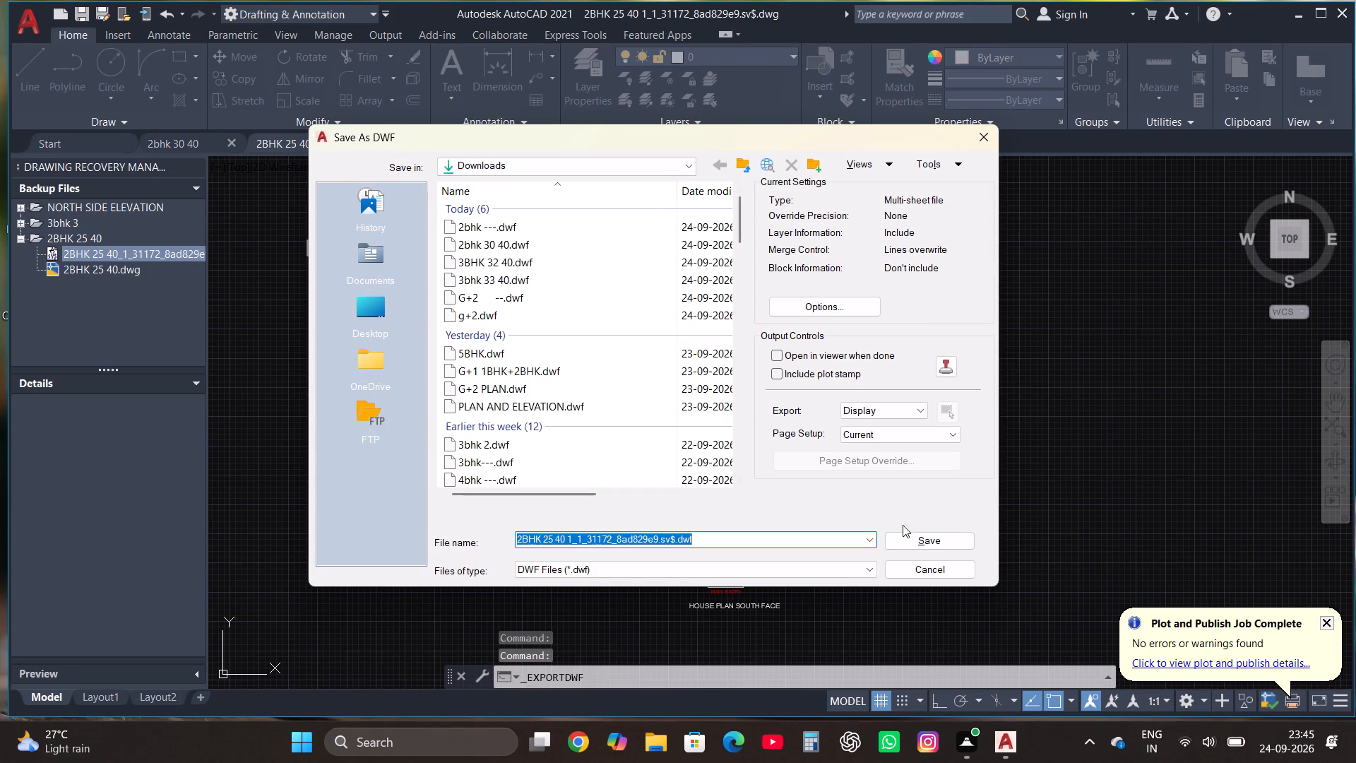
click(923, 539)
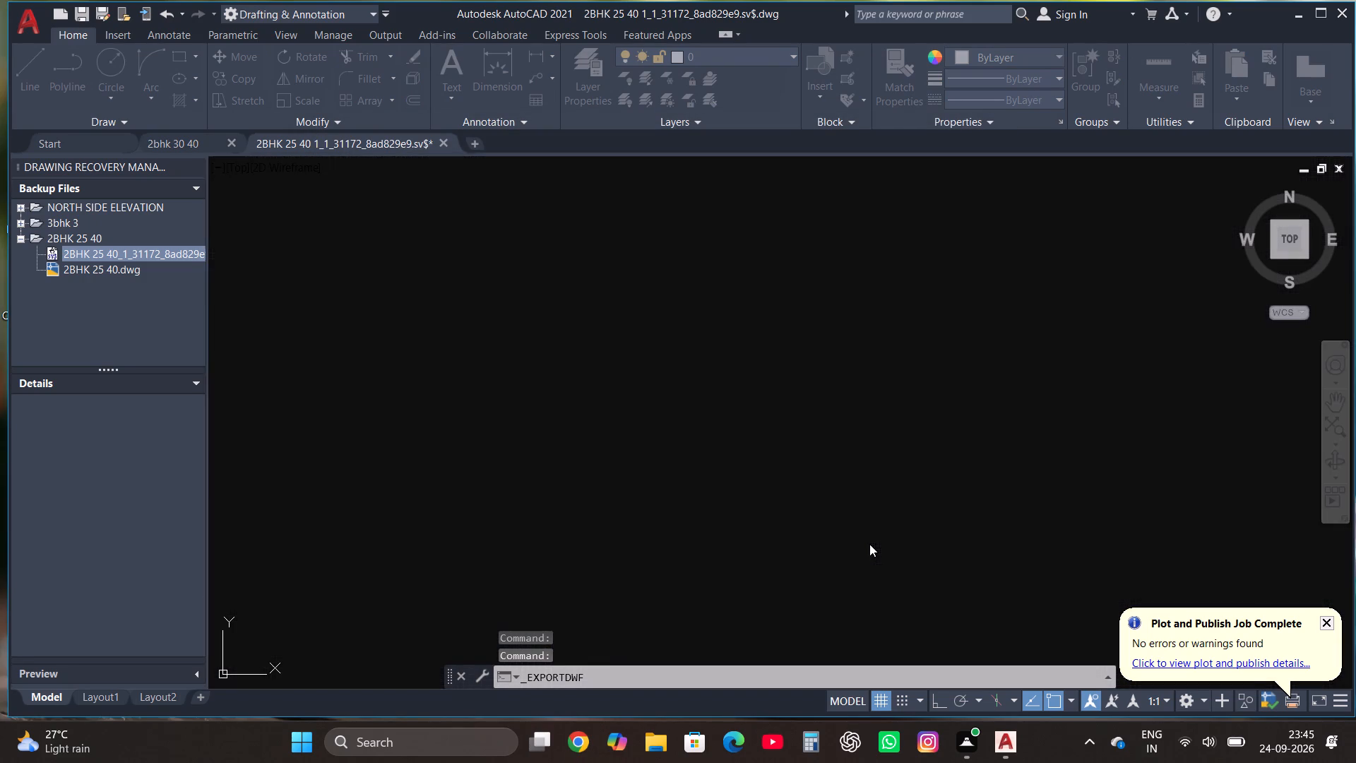